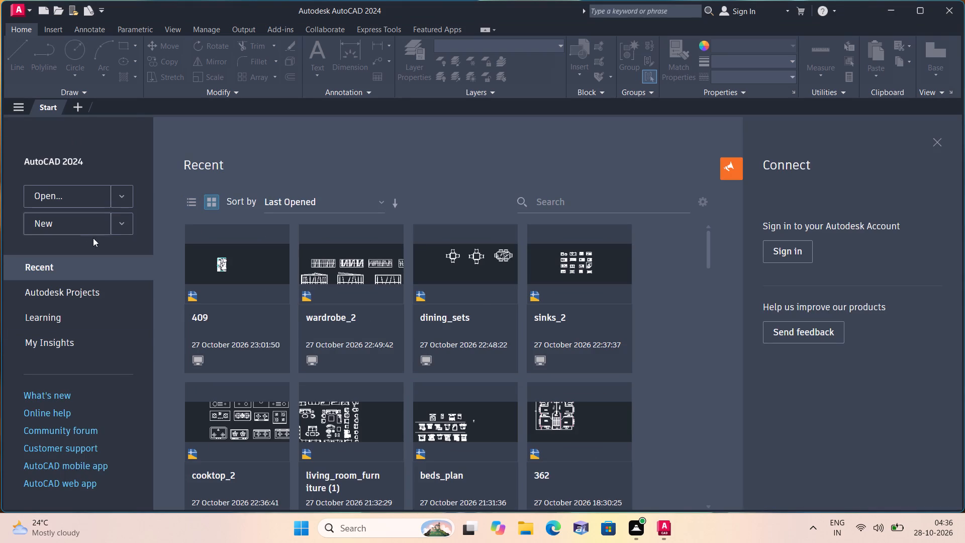
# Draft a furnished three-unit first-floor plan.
# Create a new blank drawing.
pyautogui.doubleClick(89, 223)
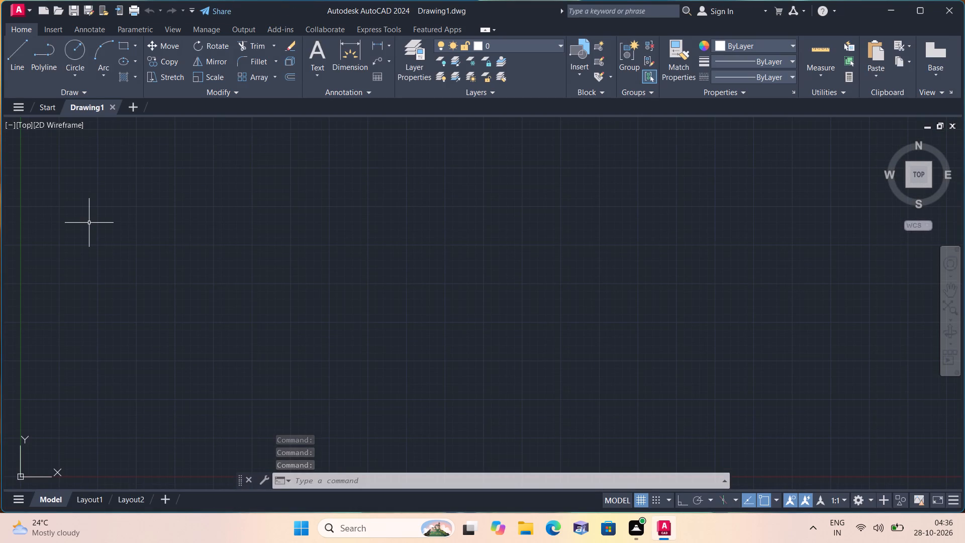
# Set the model space limits from 0,0 to 1000,1000.
pyautogui.write('lim')
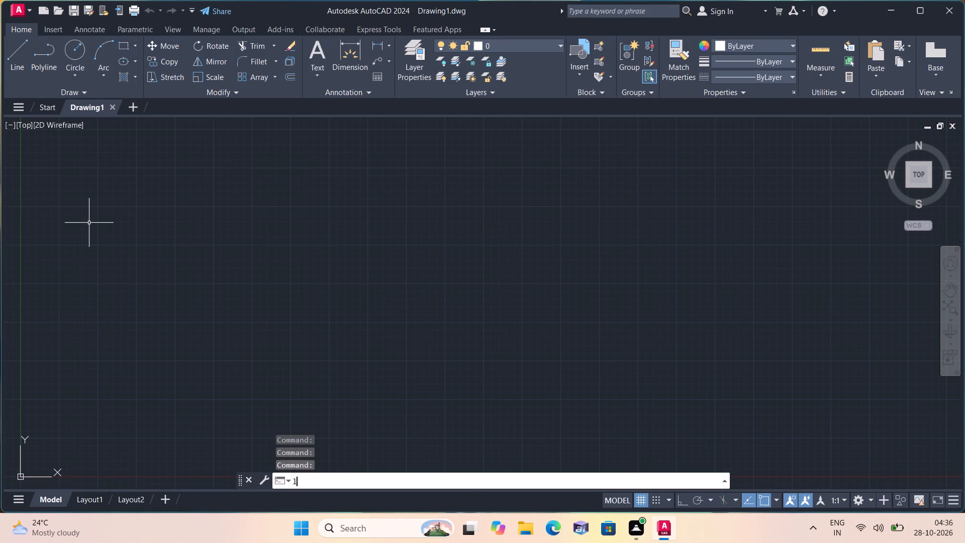
pyautogui.press('space')
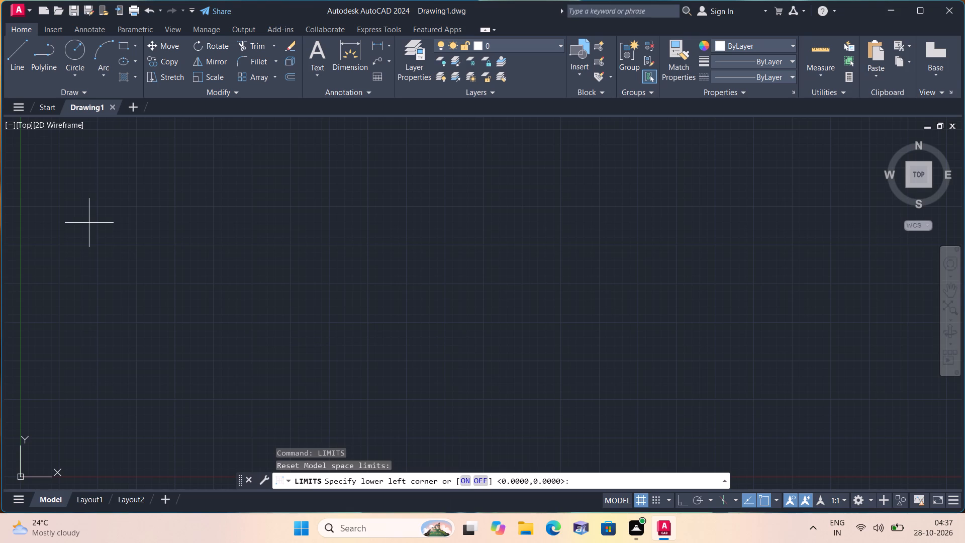
pyautogui.write('0,0')
pyautogui.press('space')
pyautogui.write('1000')
pyautogui.write(',1000')
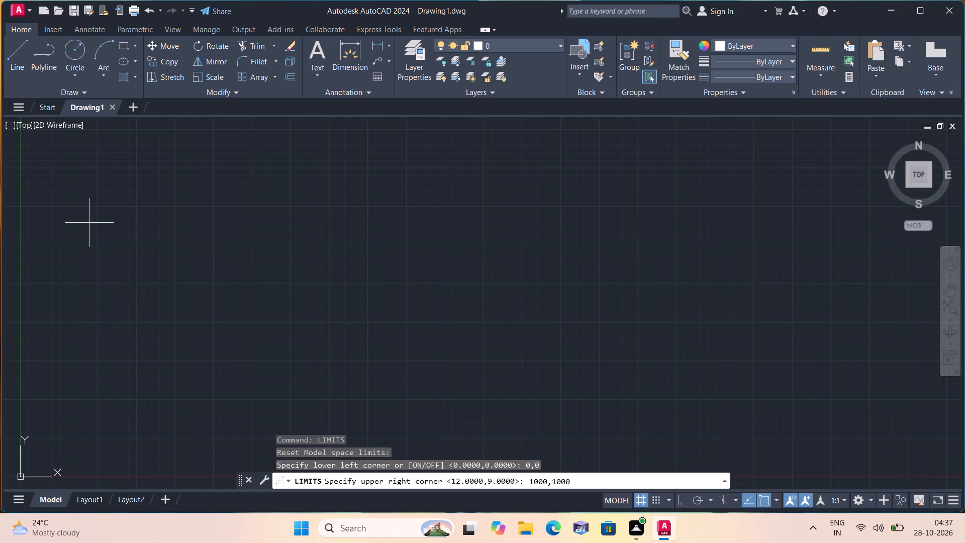
pyautogui.press('space')
# Set the drawing's length units to Engineering with a precision of 0'-0".
pyautogui.write('un')
pyautogui.press('space')
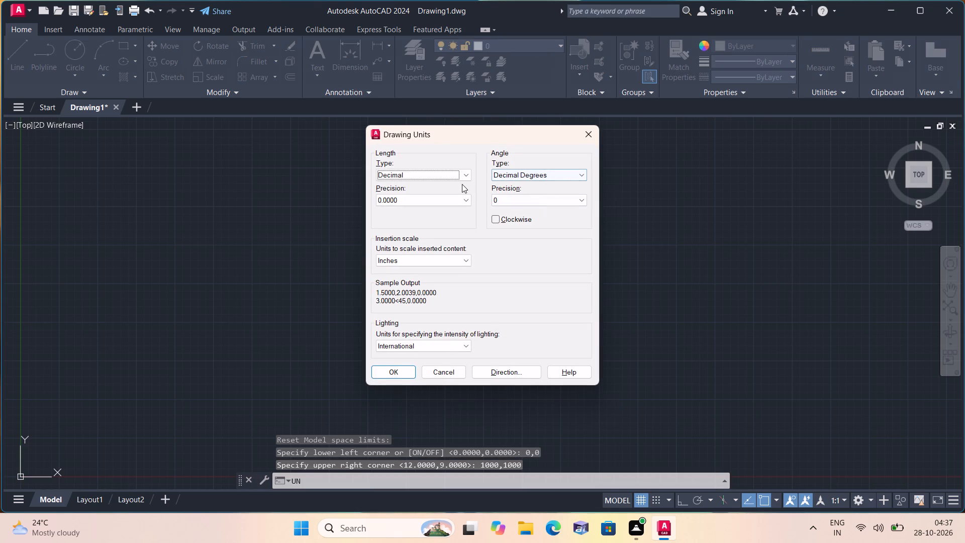
pyautogui.click(462, 177)
pyautogui.click(423, 203)
pyautogui.click(424, 199)
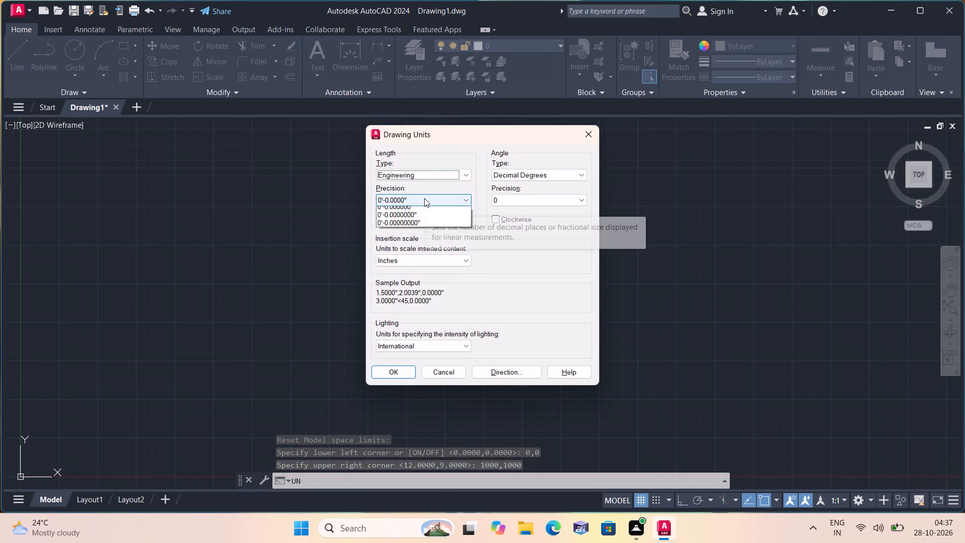
pyautogui.click(403, 209)
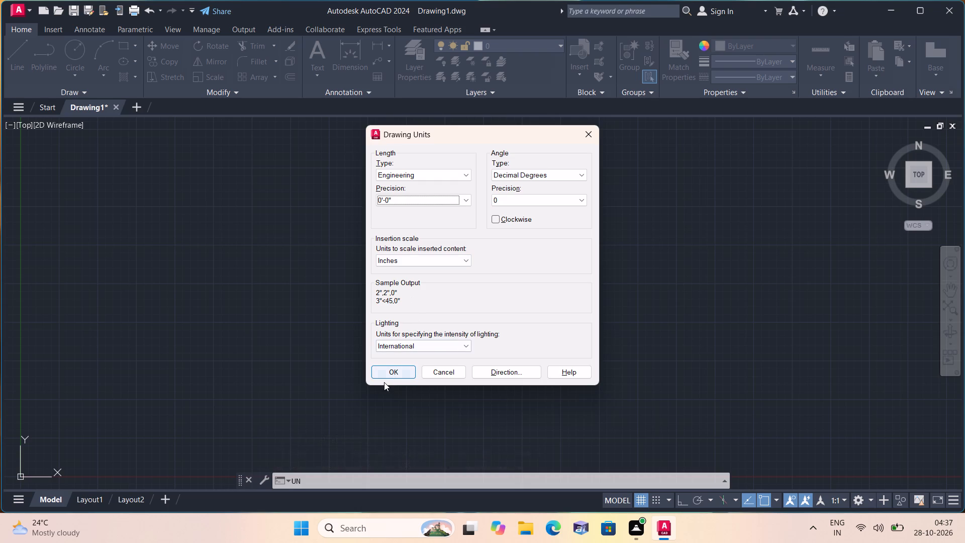
pyautogui.click(390, 373)
# Modify the Standard dimension style to Engineering primary units with 0'-0" precision and make it the current style.
pyautogui.write('d')
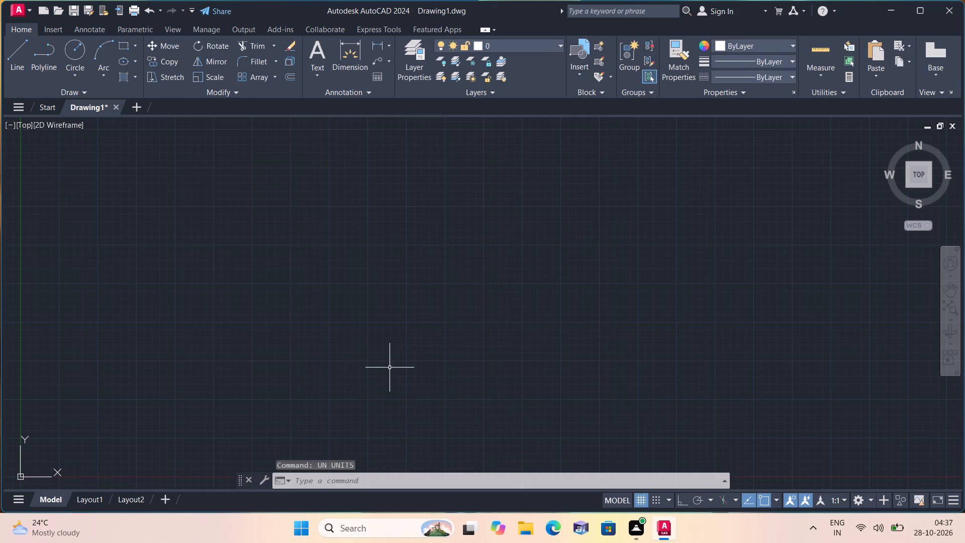
pyautogui.press('space')
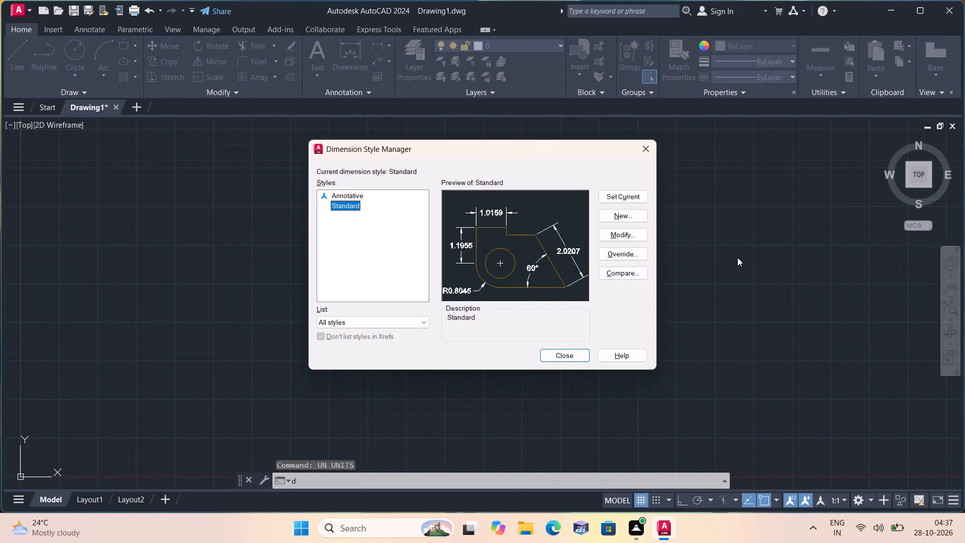
pyautogui.click(629, 234)
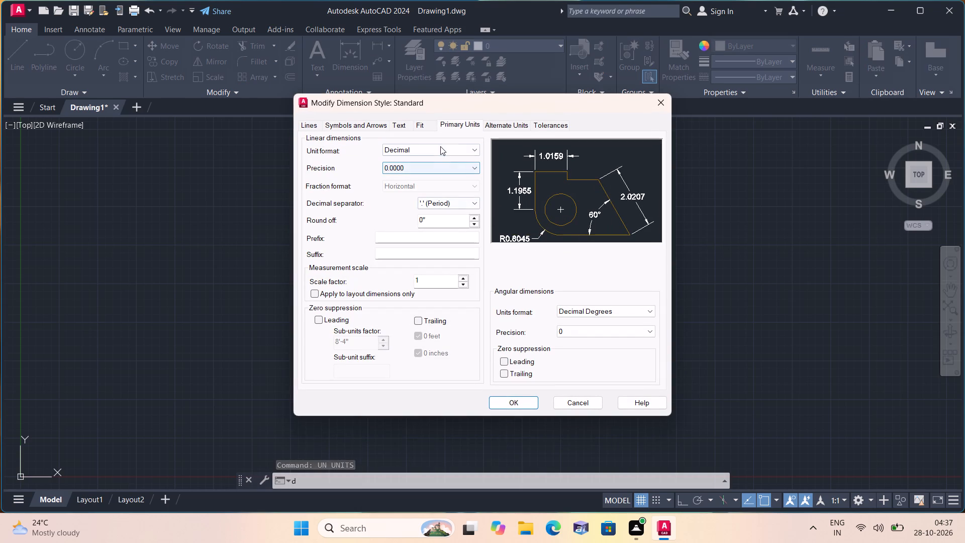
pyautogui.click(444, 150)
pyautogui.click(411, 175)
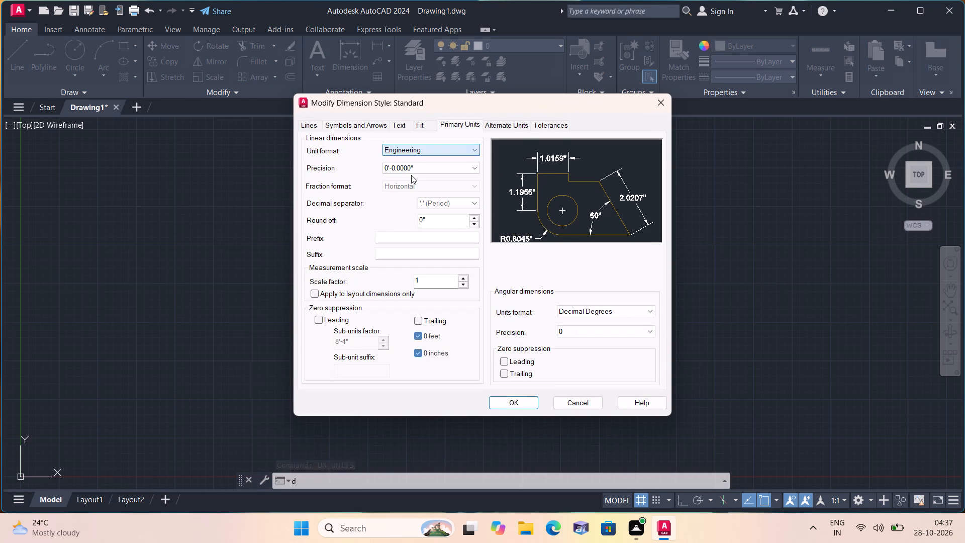
pyautogui.click(417, 166)
pyautogui.click(400, 177)
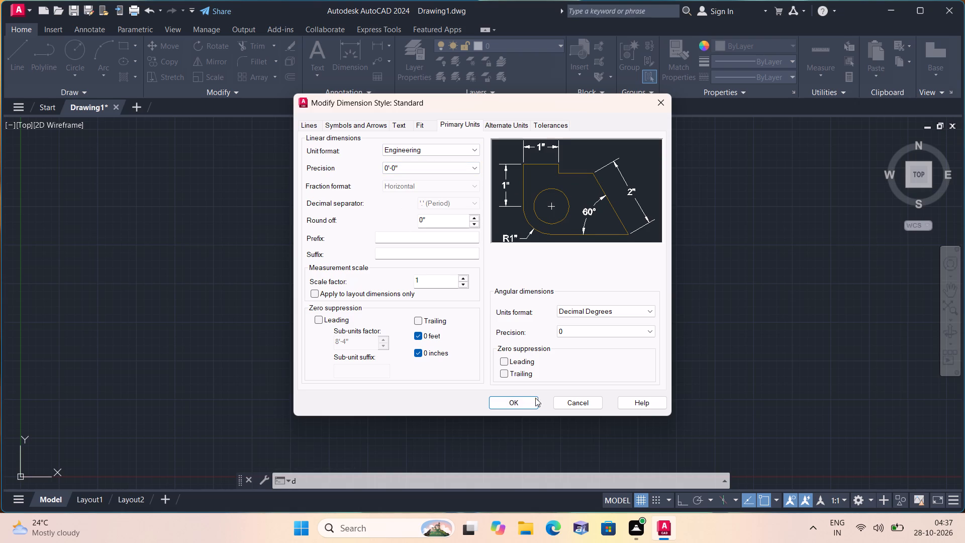
pyautogui.click(528, 402)
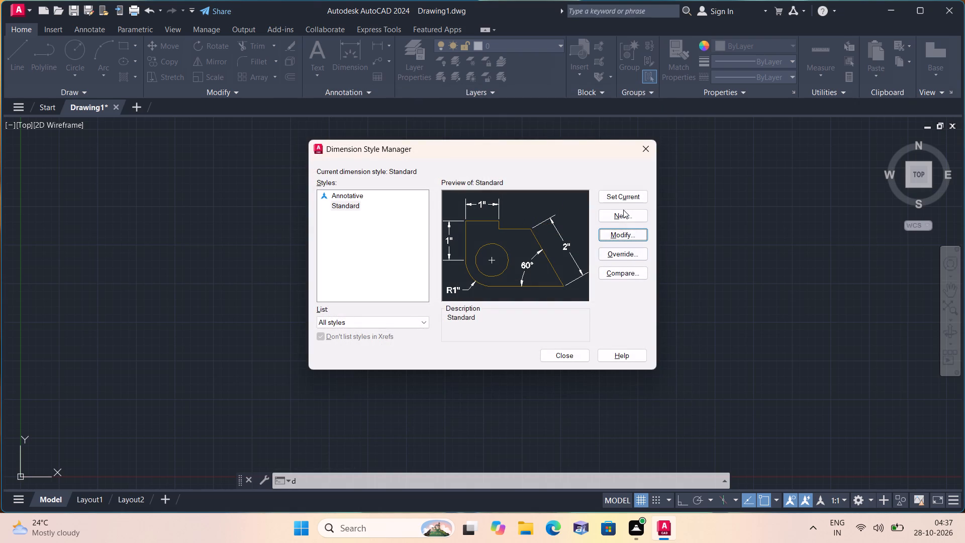
pyautogui.click(623, 194)
pyautogui.click(651, 145)
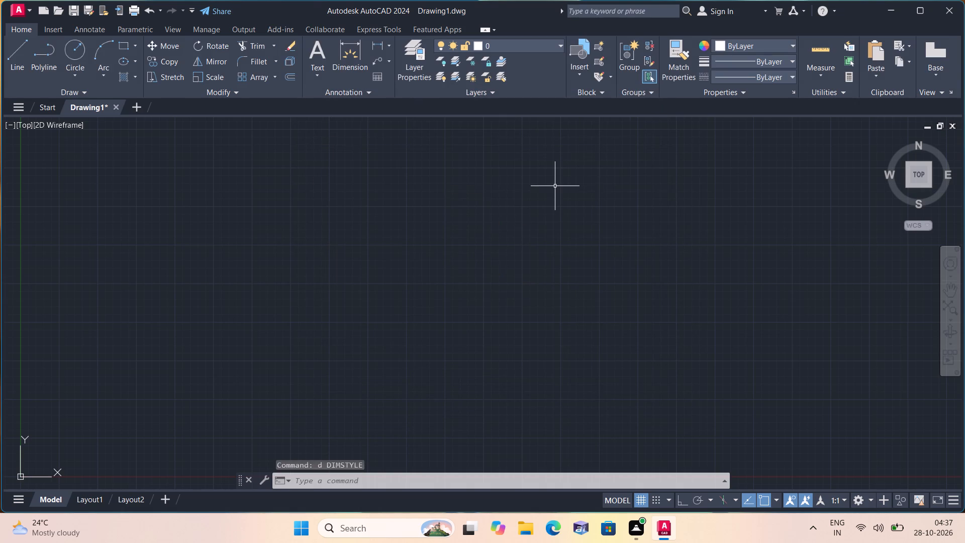
# Draw one vertical and one horizontal construction line crossing each other to the upper right of the origin.
pyautogui.write('xl')
pyautogui.press('space')
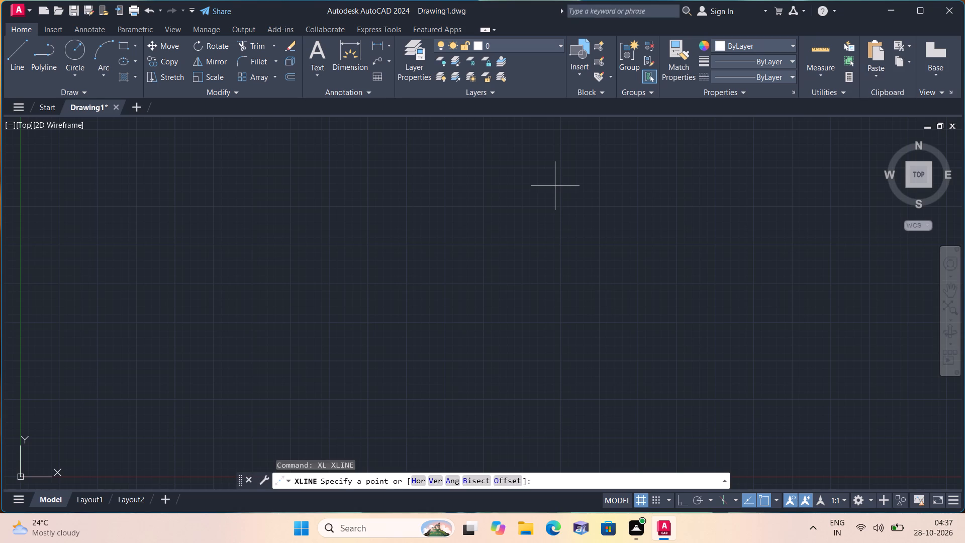
pyautogui.write('v')
pyautogui.press('space')
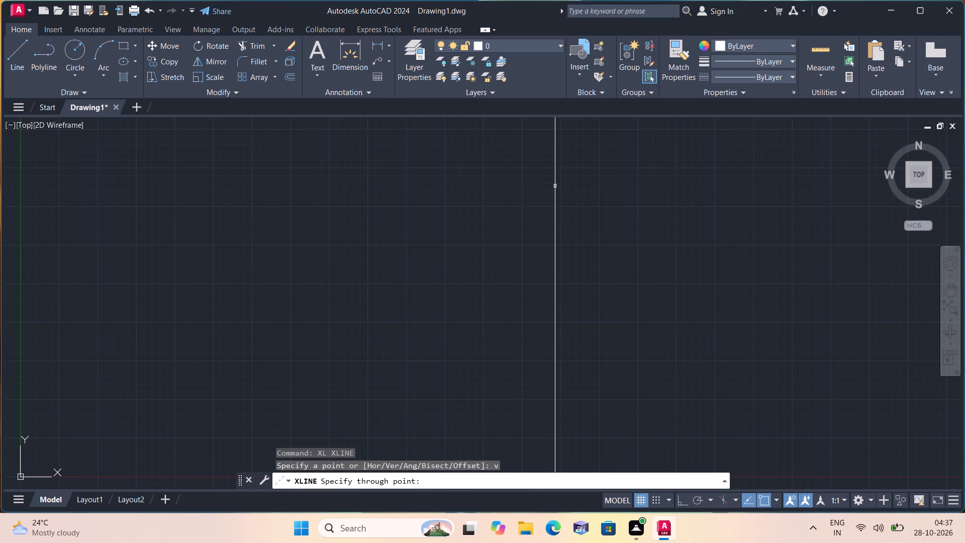
pyautogui.click(489, 239)
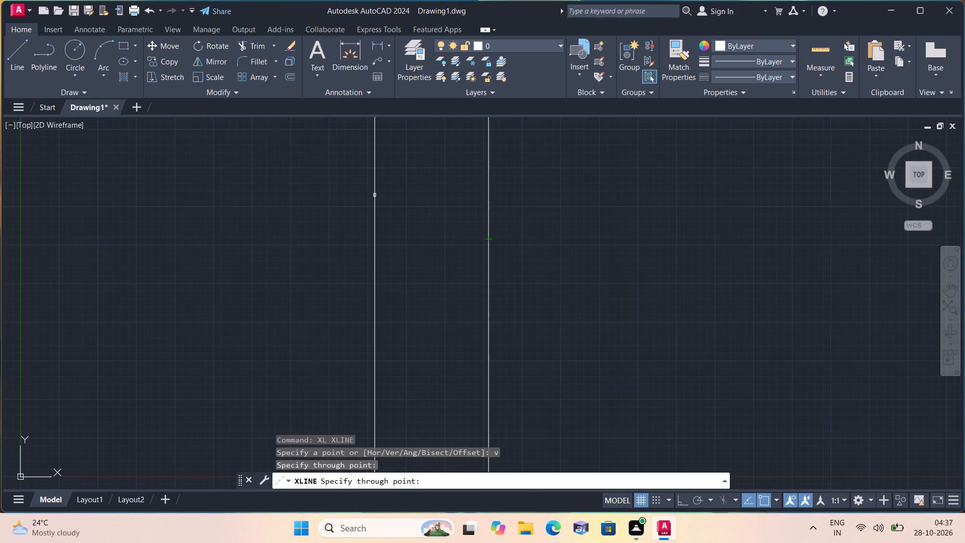
pyautogui.press('space')
pyautogui.press('space')
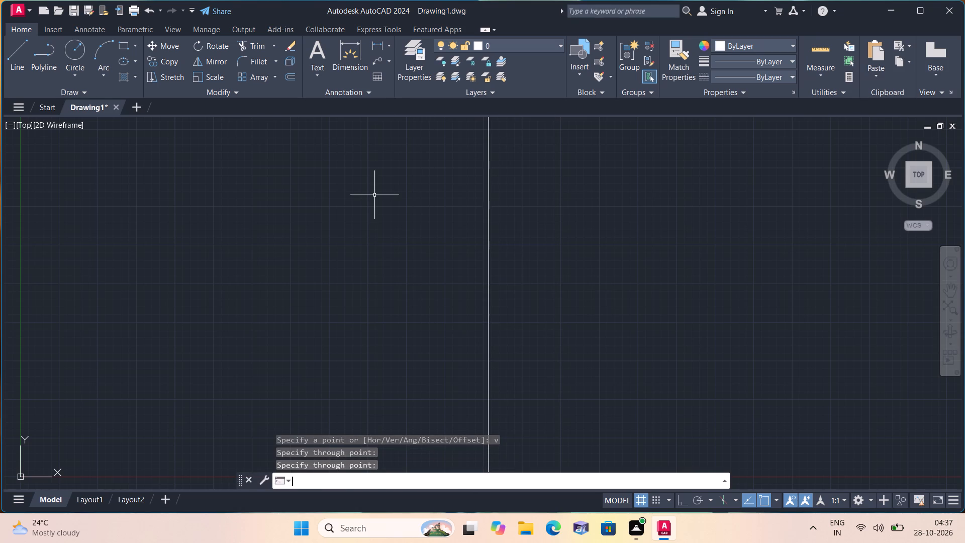
pyautogui.write('h')
pyautogui.press('space')
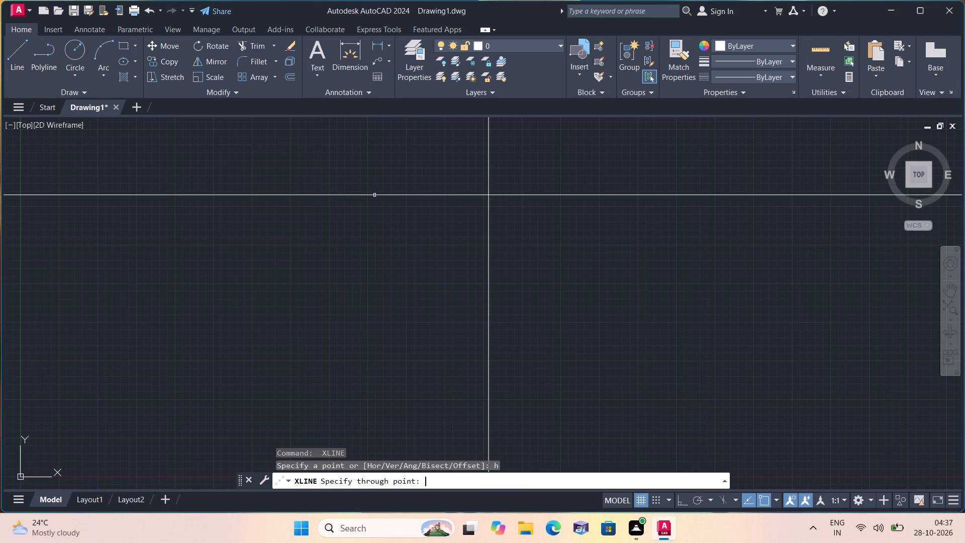
pyautogui.click(399, 305)
pyautogui.scroll(1, 451, 213)
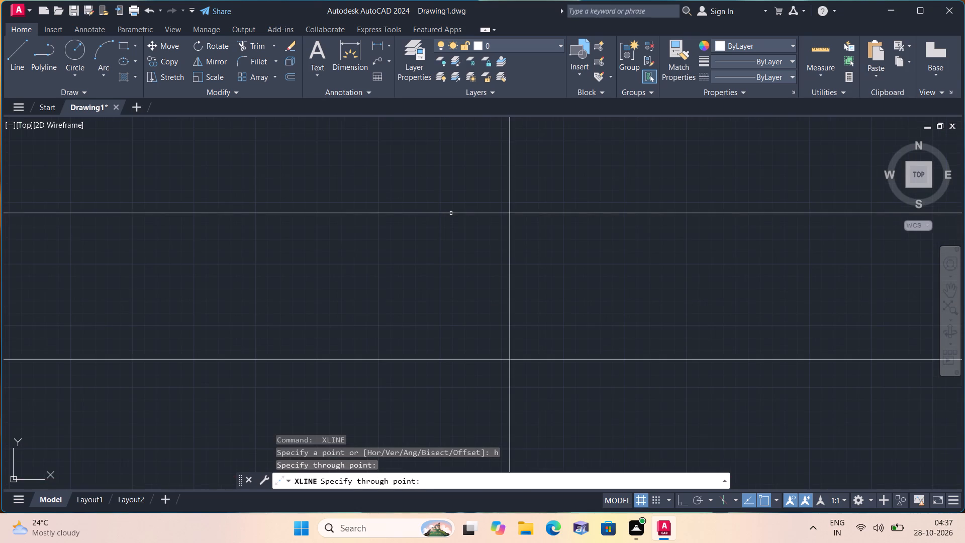
pyautogui.press('space')
# Trim the construction lines above and to the left of their intersection, leaving an upper-left corner.
pyautogui.write('trim')
pyautogui.press('space')
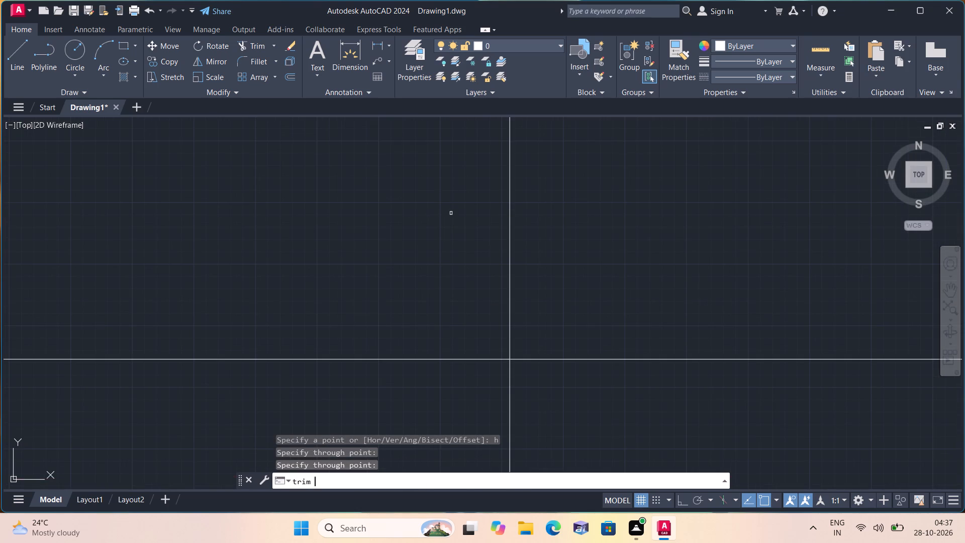
pyautogui.moveTo(594, 207); pyautogui.dragTo(333, 400)
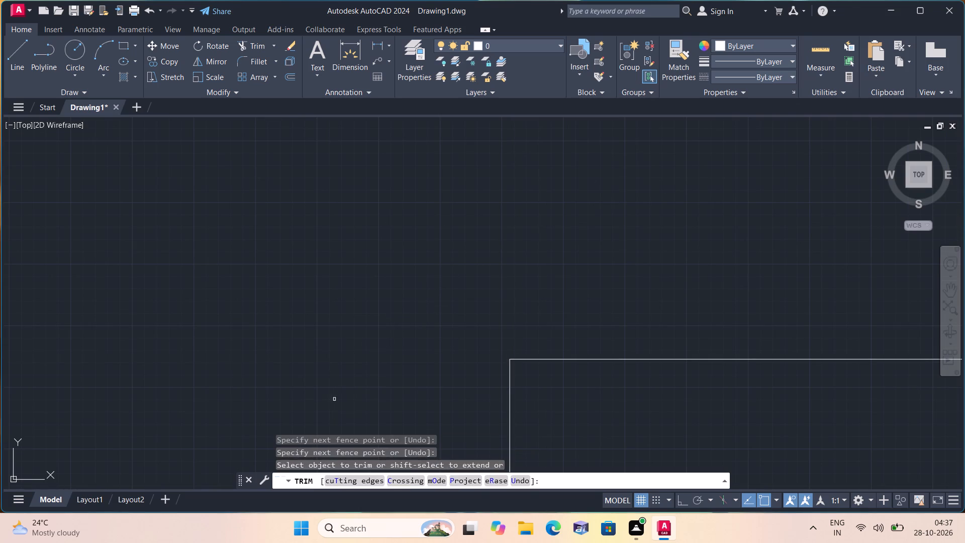
pyautogui.scroll(-3, 396, 335)
pyautogui.moveTo(392, 335); pyautogui.dragTo(255, 168, button='middle')
pyautogui.scroll(-3, 251, 168)
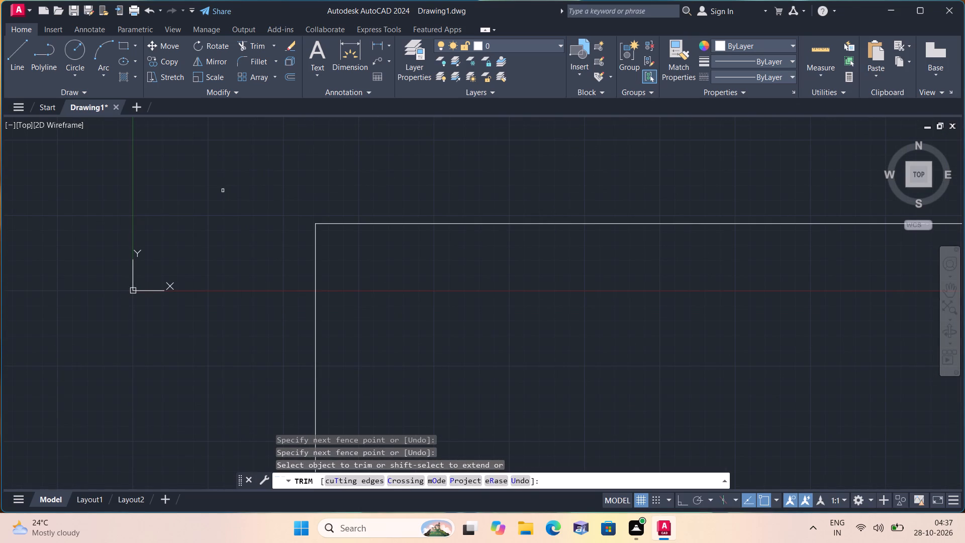
pyautogui.press('space')
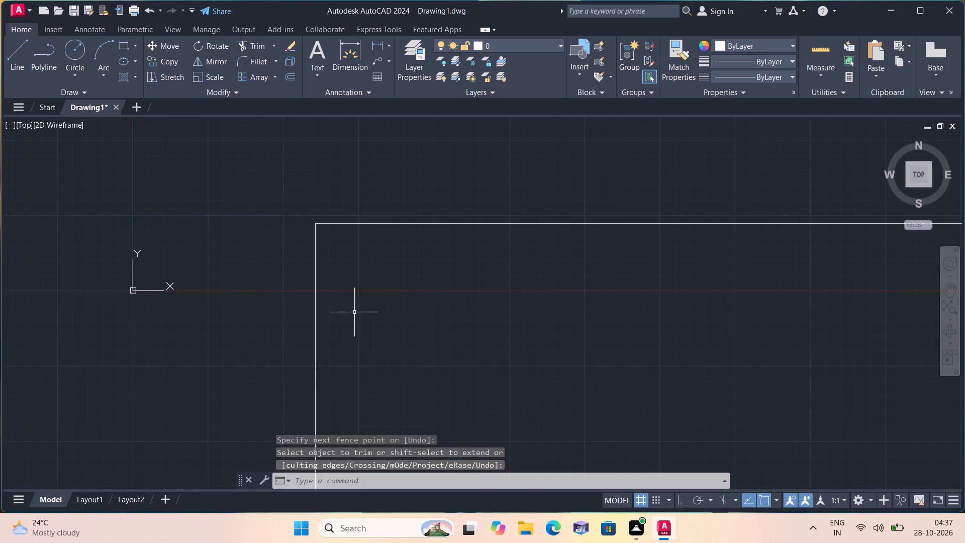
# Offset the horizontal line 9" downward and the vertical line 9" to the right, towards the inside of the corner.
pyautogui.moveTo(458, 328); pyautogui.dragTo(343, 245, button='middle')
pyautogui.moveTo(344, 248); pyautogui.dragTo(361, 303, button='middle')
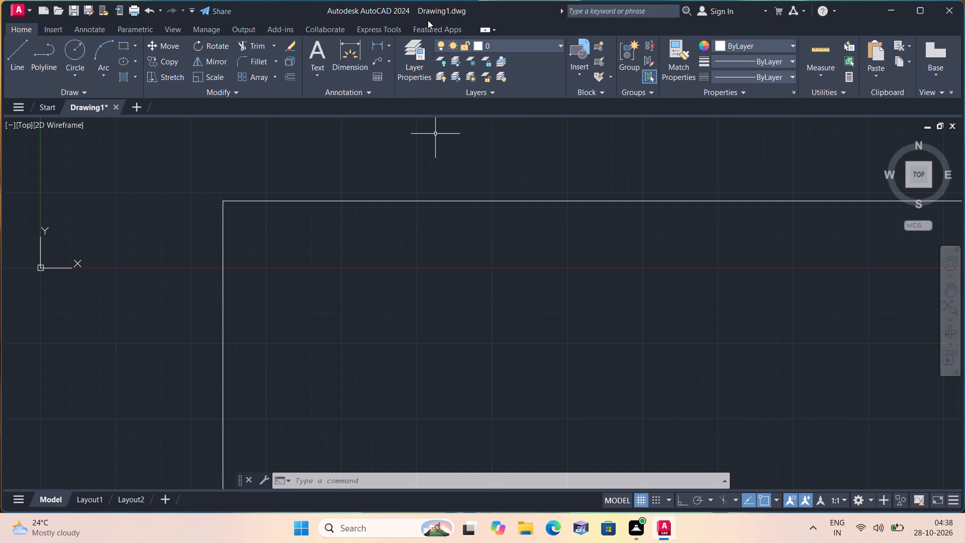
pyautogui.write('off')
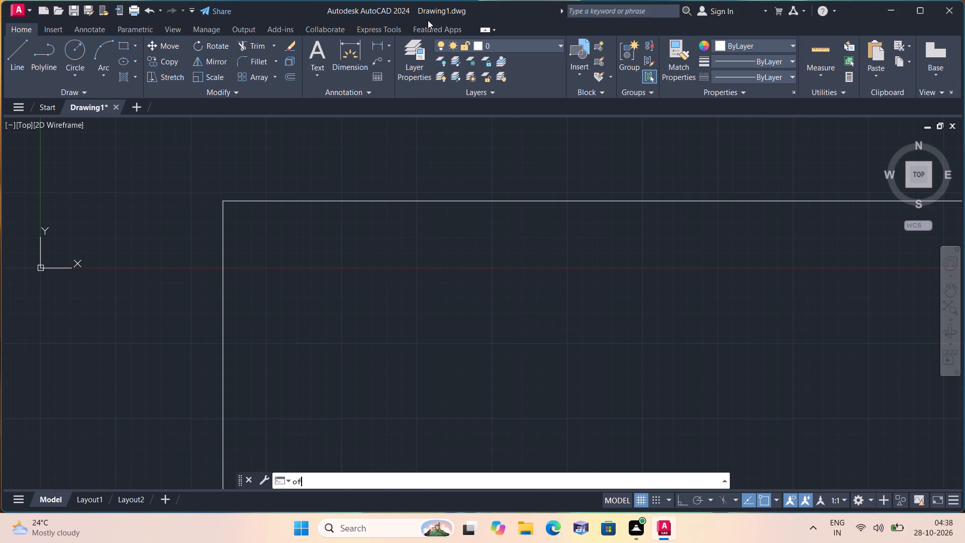
pyautogui.press('space')
pyautogui.write('9"')
pyautogui.press('space')
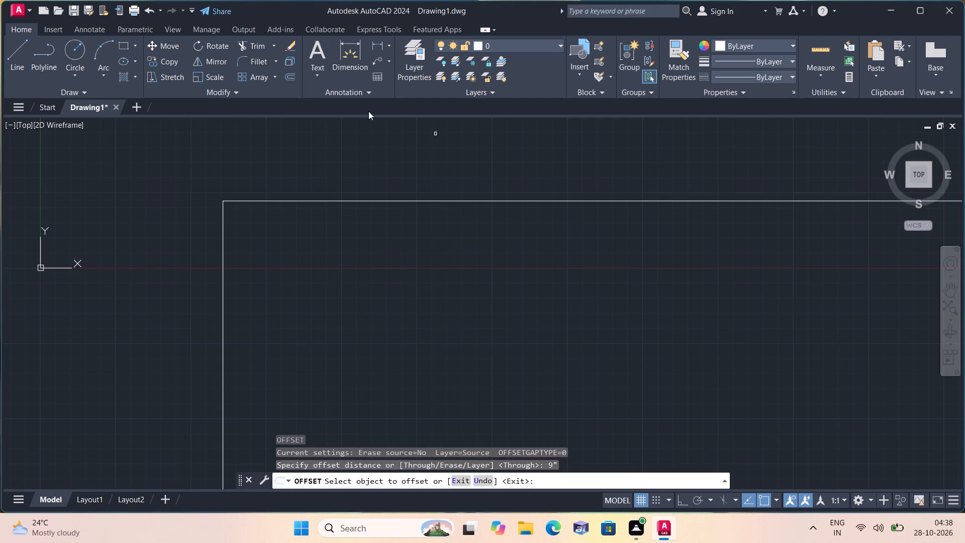
pyautogui.click(399, 203)
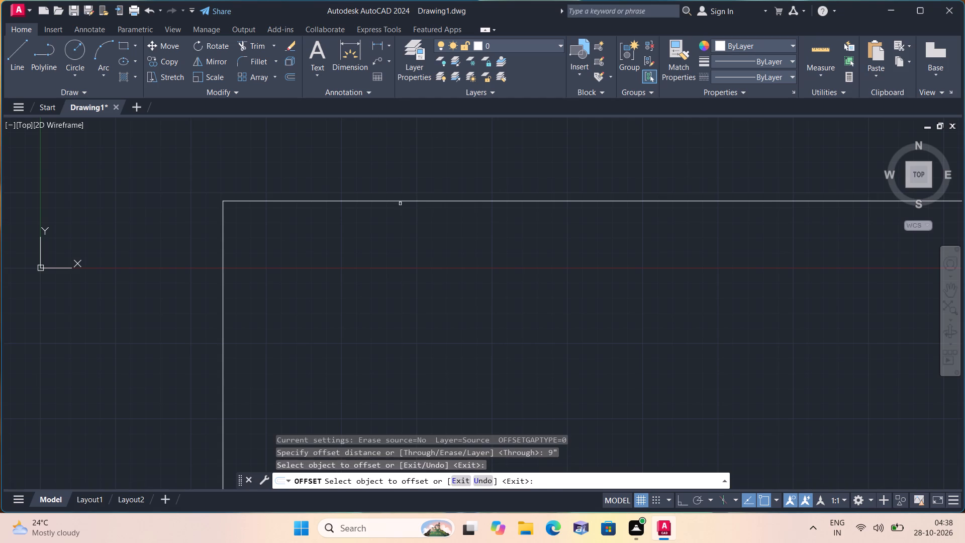
pyautogui.click(400, 202)
pyautogui.click(391, 283)
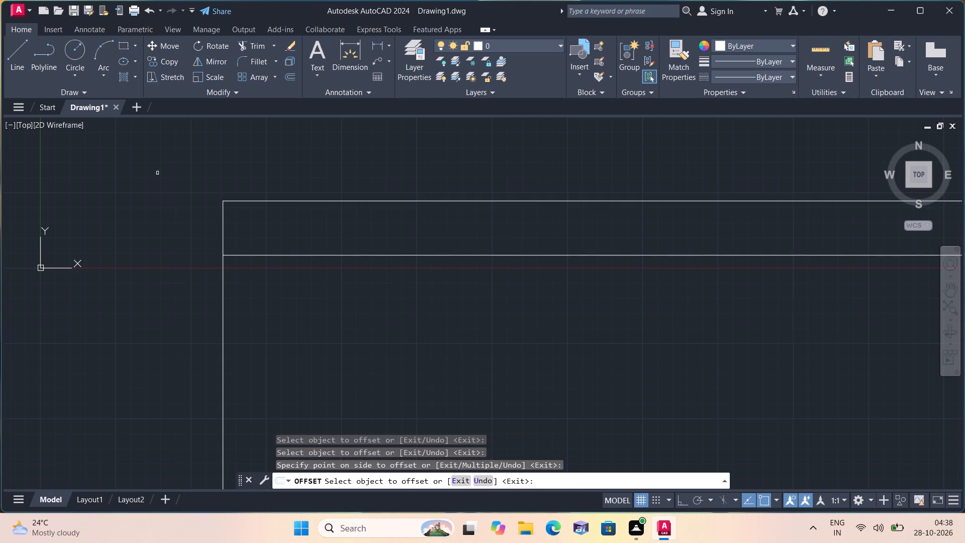
pyautogui.click(222, 226)
pyautogui.click(339, 242)
pyautogui.press('space')
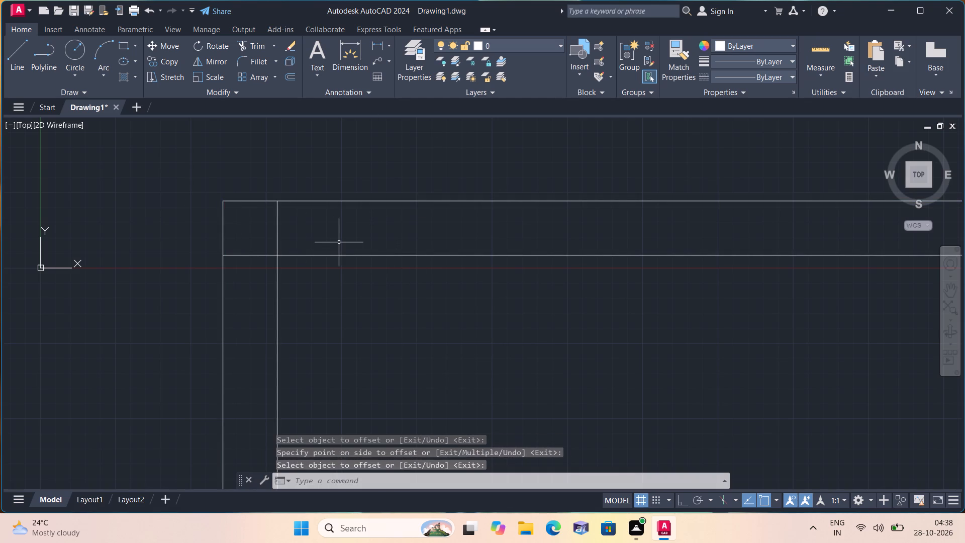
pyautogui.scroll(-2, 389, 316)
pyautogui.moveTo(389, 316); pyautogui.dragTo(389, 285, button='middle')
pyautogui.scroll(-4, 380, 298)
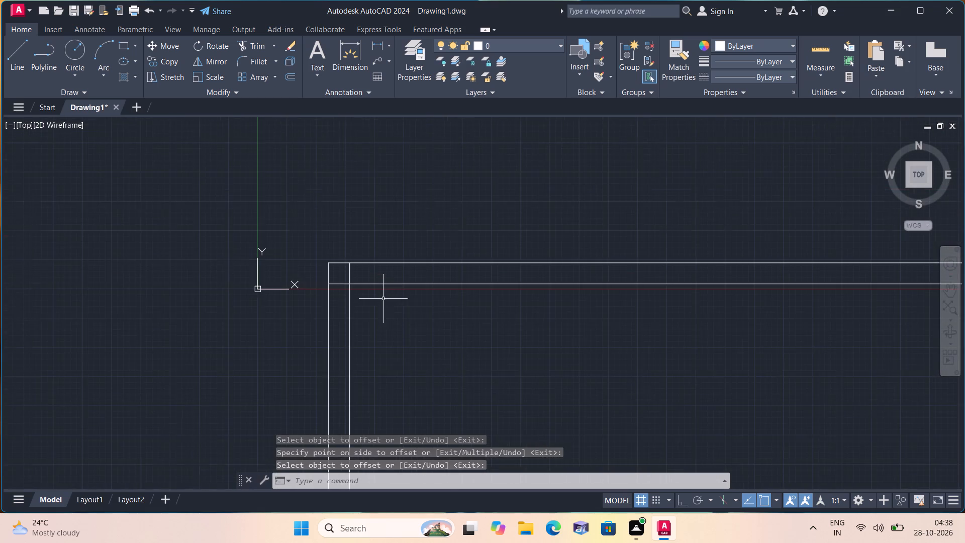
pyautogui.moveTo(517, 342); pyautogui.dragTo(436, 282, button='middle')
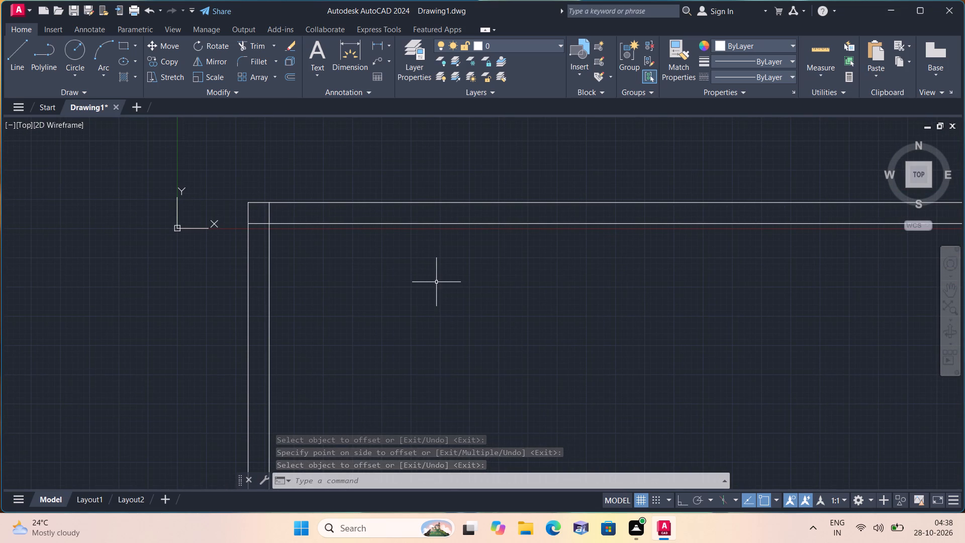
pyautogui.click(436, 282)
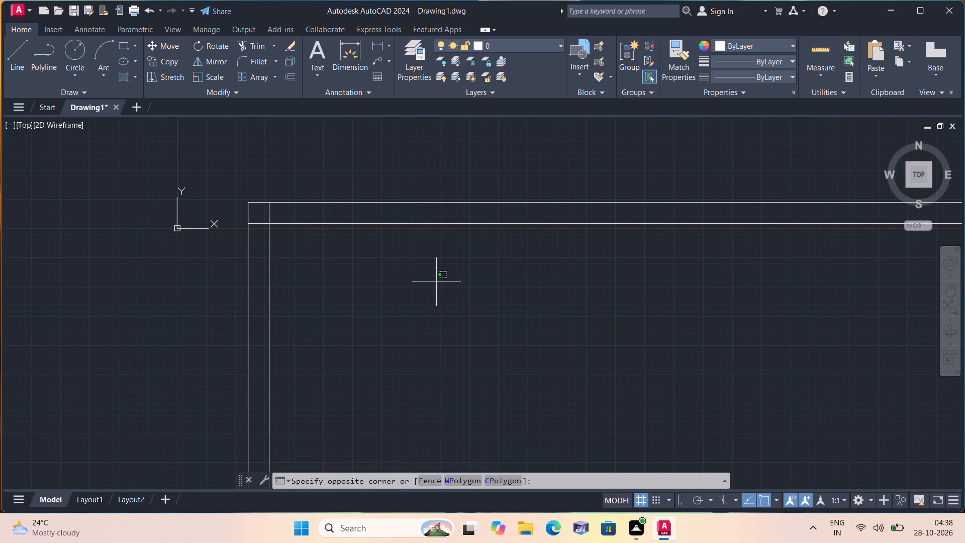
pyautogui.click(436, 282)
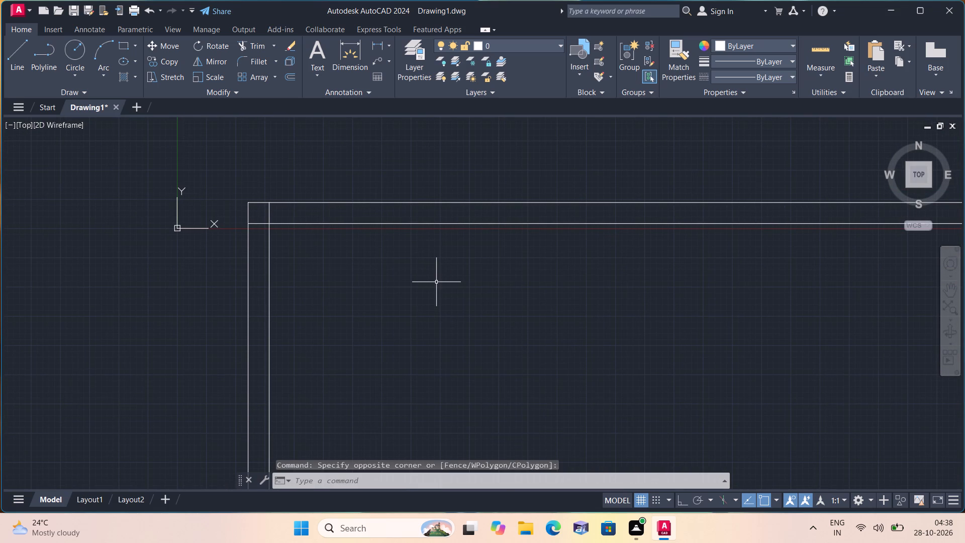
# Offset the inner vertical line of the left outer wall 6'7" to the right, into the plan.
pyautogui.press('space')
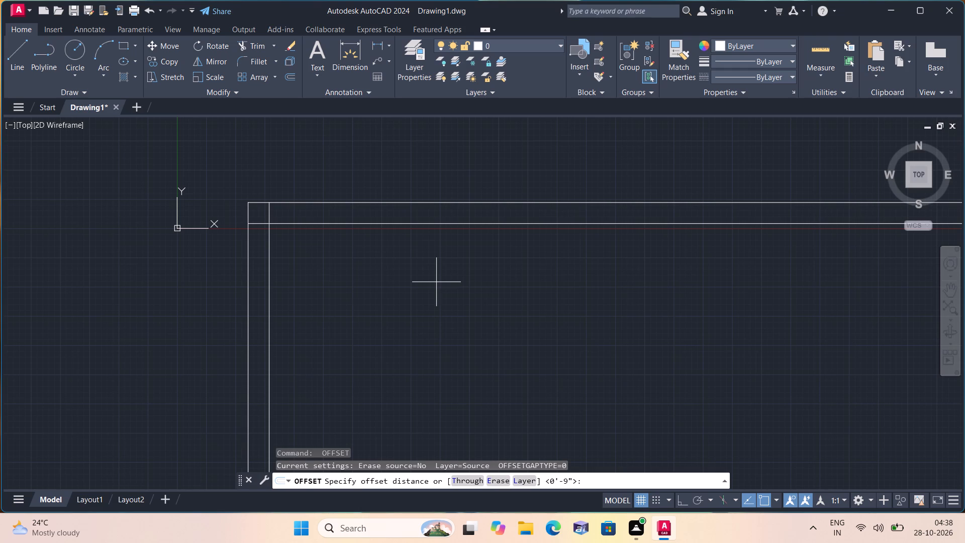
pyautogui.write('6\'7"')
pyautogui.press('space')
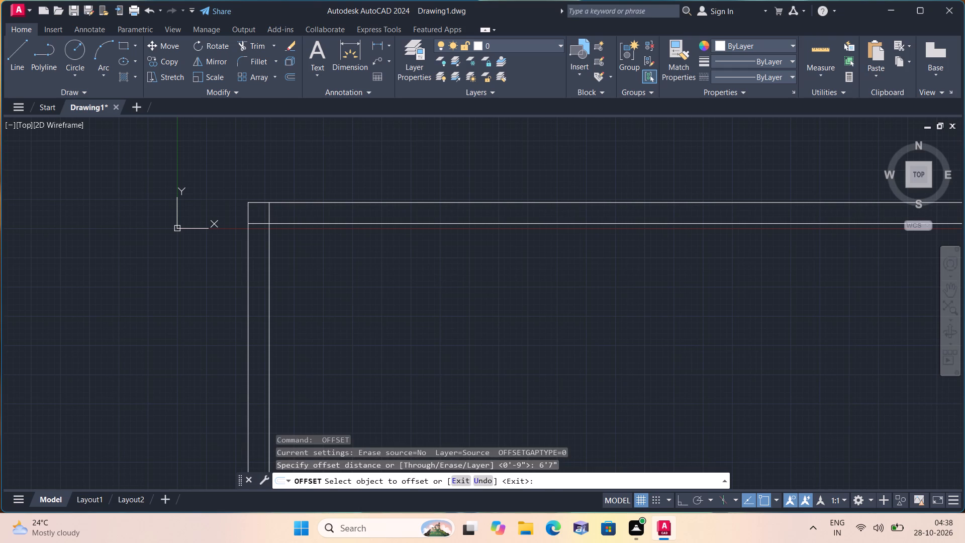
pyautogui.click(269, 264)
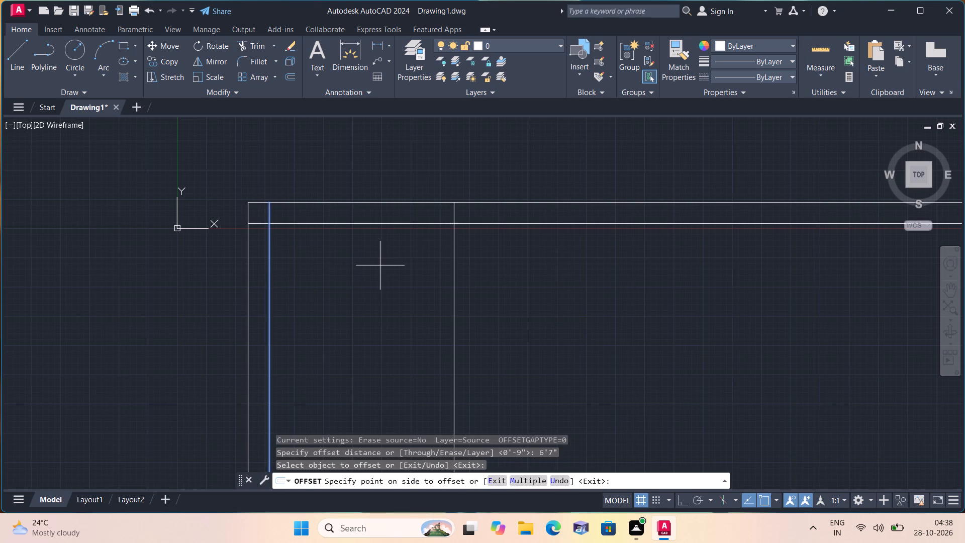
pyautogui.click(380, 265)
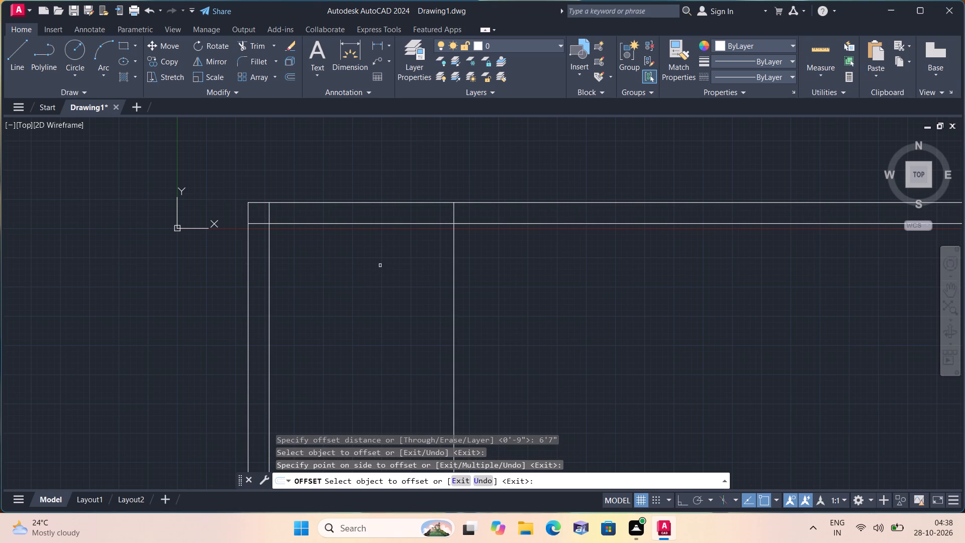
pyautogui.press('space')
# Offset the rightmost vertical line 9" to the right to give the first interior wall its thickness.
pyautogui.press('space')
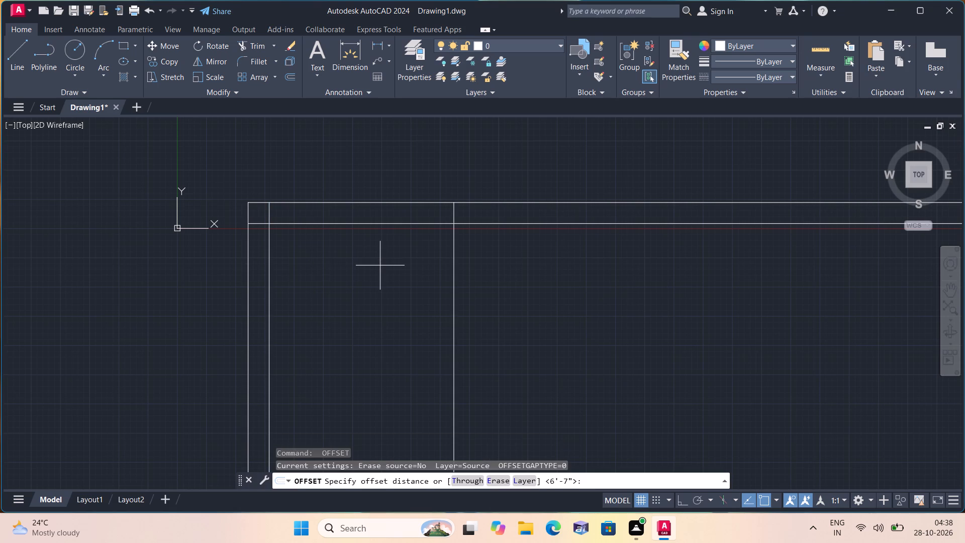
pyautogui.press('9')
pyautogui.hotkey('shift', '"')
pyautogui.press('space')
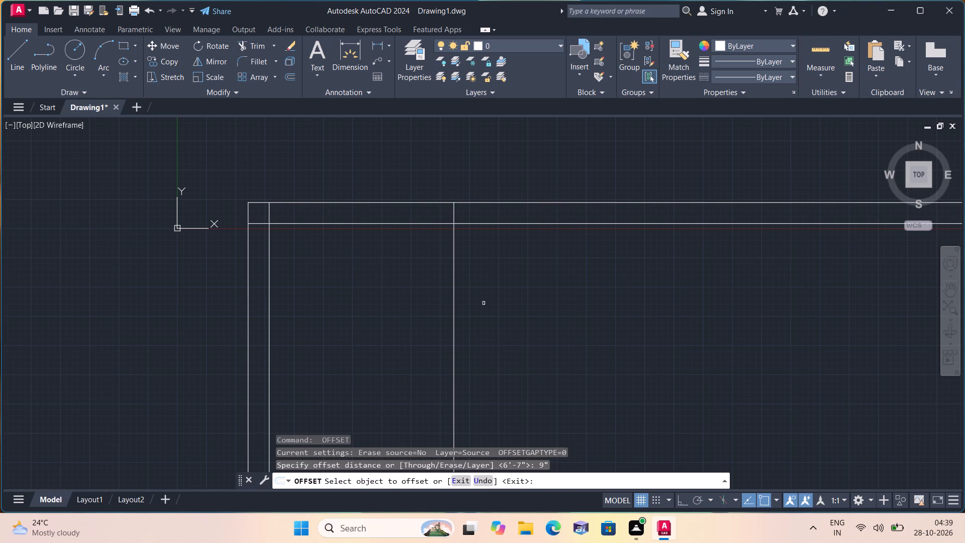
pyautogui.click(454, 259)
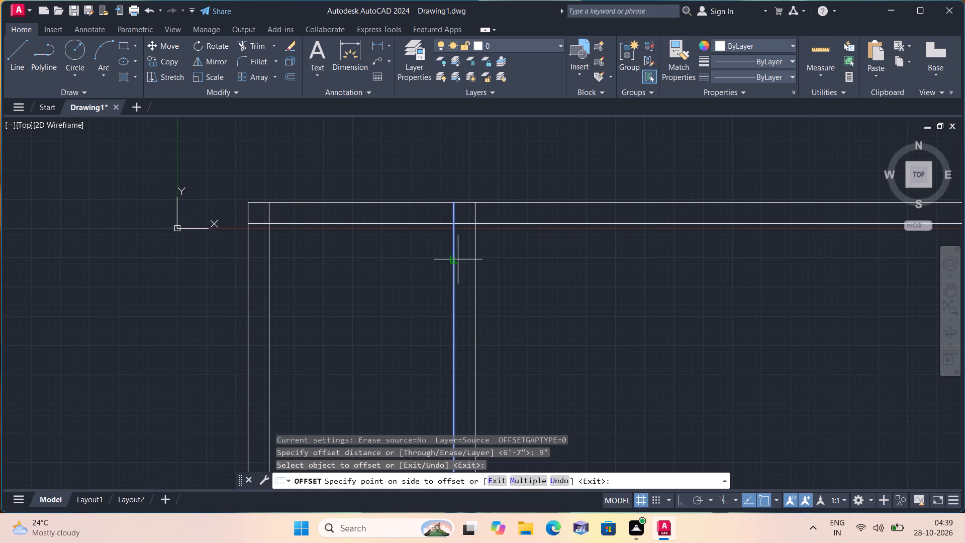
pyautogui.click(512, 265)
pyautogui.scroll(-1, 513, 273)
pyautogui.moveTo(520, 274); pyautogui.dragTo(463, 254, button='middle')
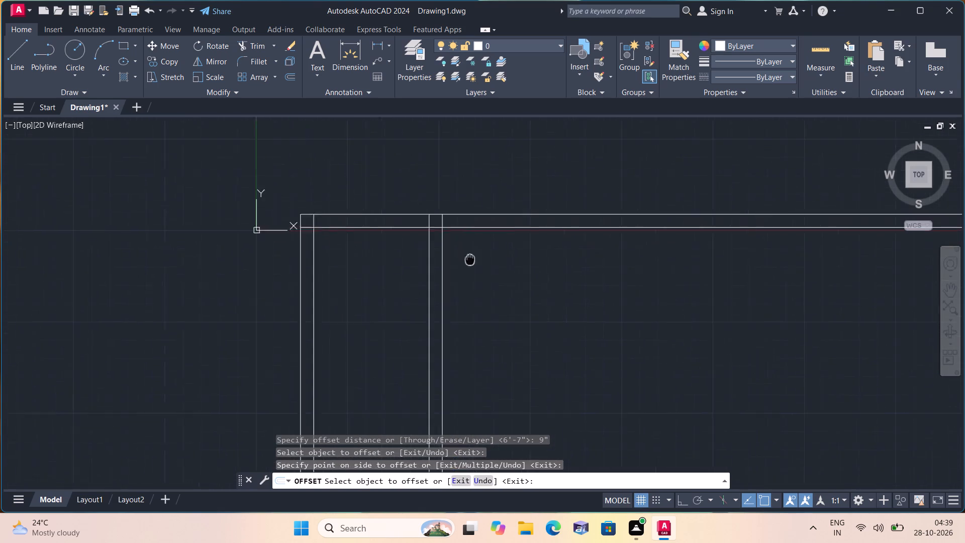
pyautogui.moveTo(463, 254); pyautogui.dragTo(353, 212, button='middle')
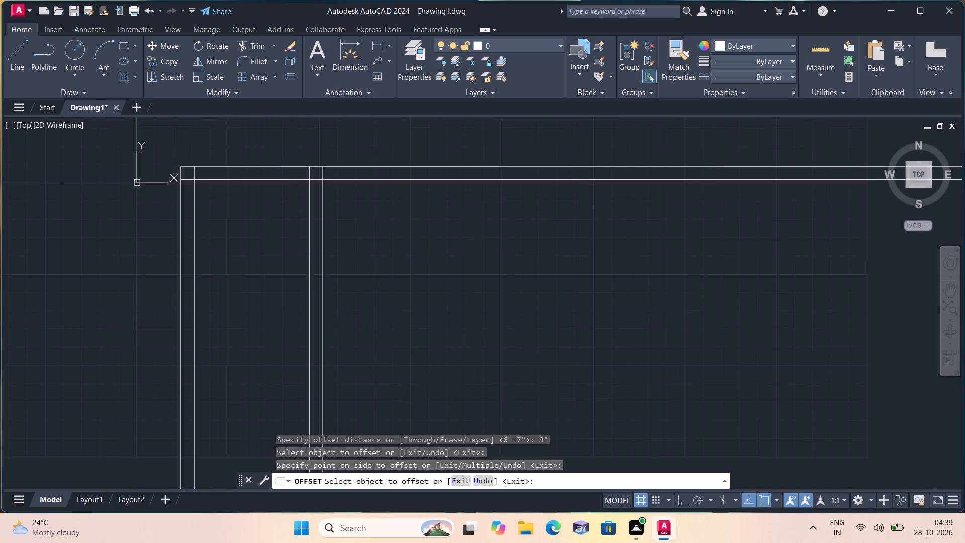
pyautogui.press('space')
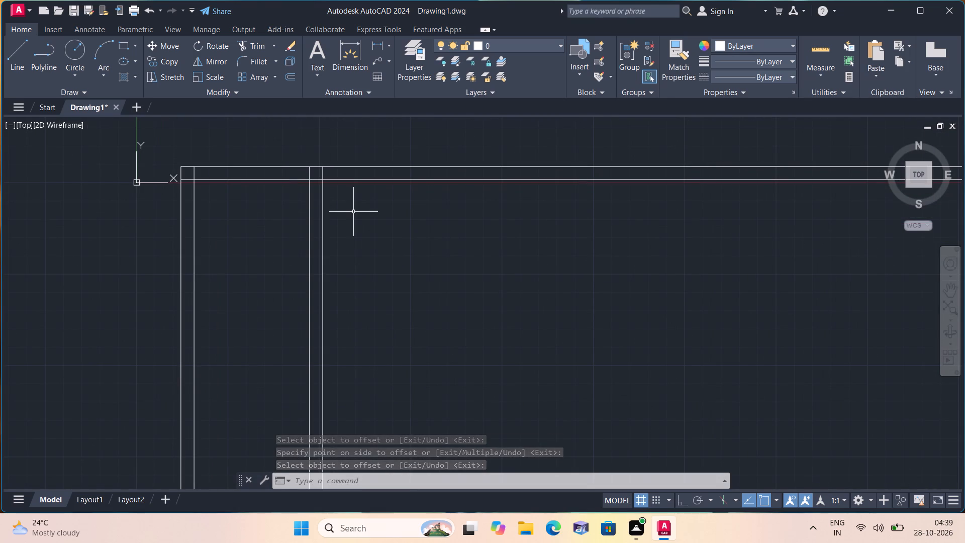
# Offset the right-hand line of the first interior vertical wall 12' to the right.
pyautogui.press('space')
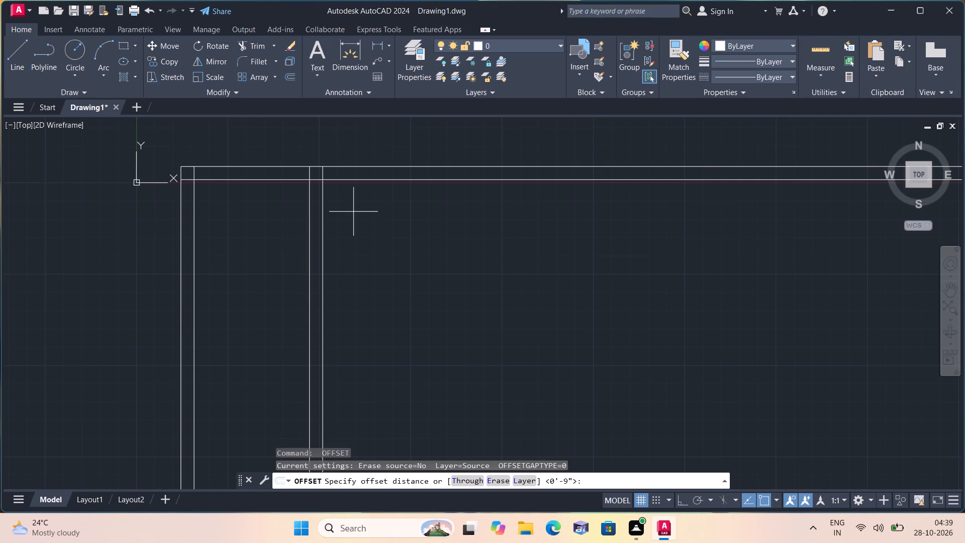
pyautogui.write("12'")
pyautogui.press('space')
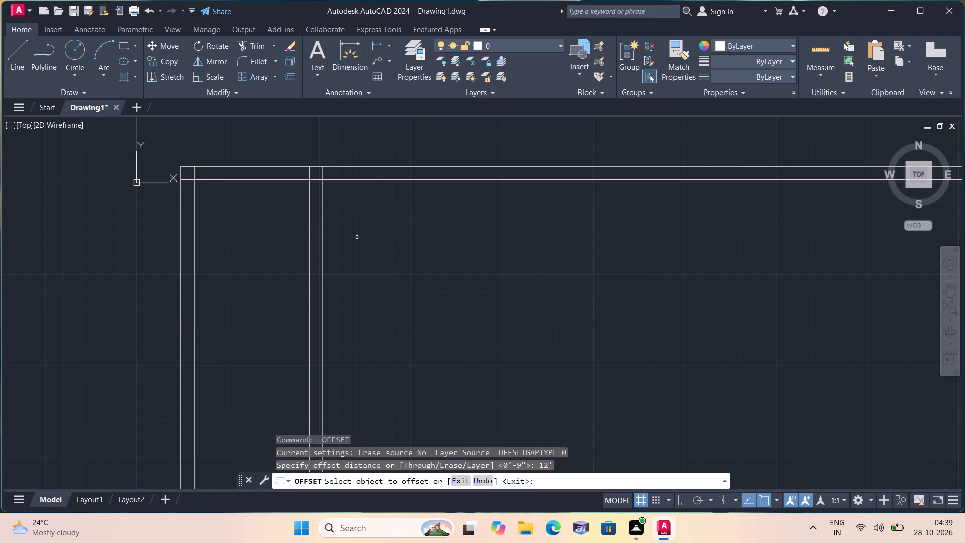
pyautogui.click(322, 212)
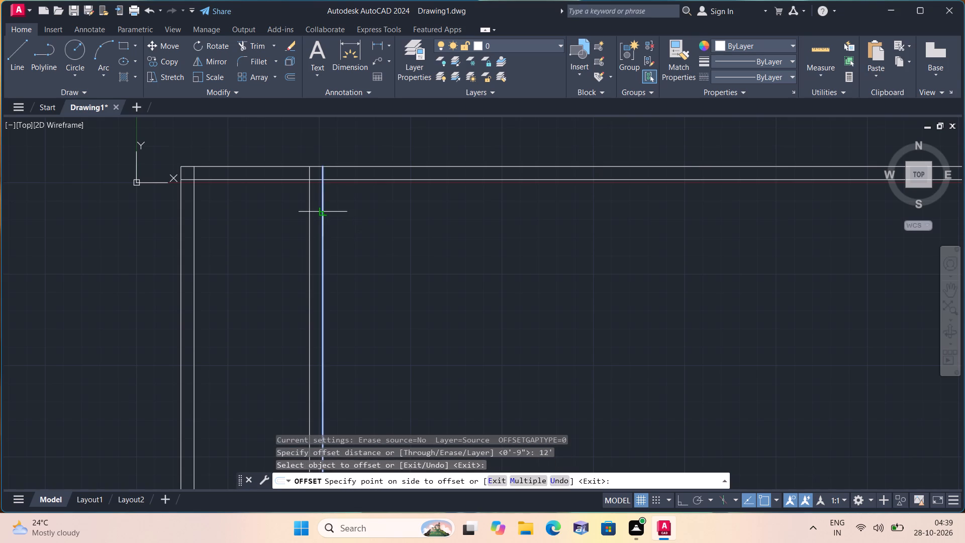
pyautogui.click(417, 214)
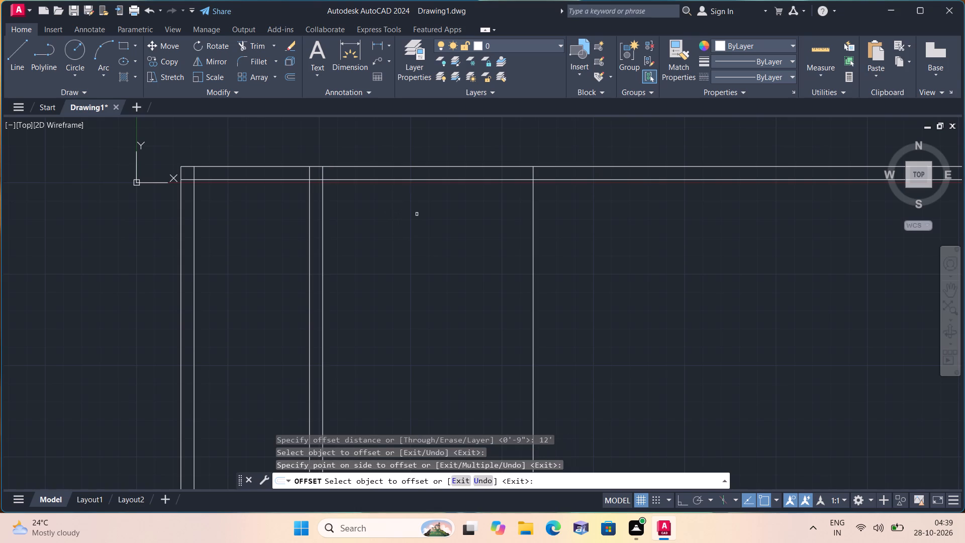
pyautogui.press('space')
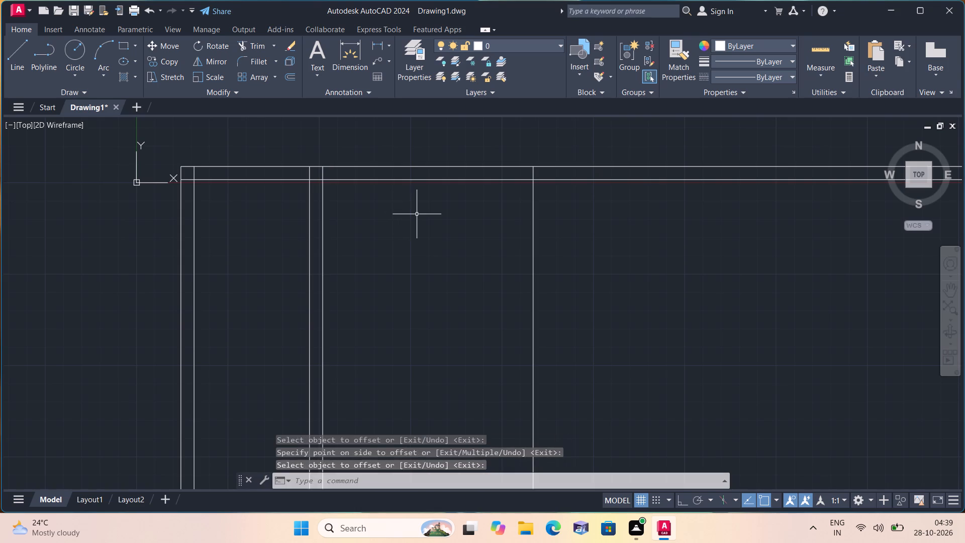
# Offset the rightmost vertical line 9" to the right to form the second interior vertical wall.
pyautogui.press('space')
pyautogui.write('9"')
pyautogui.press('space')
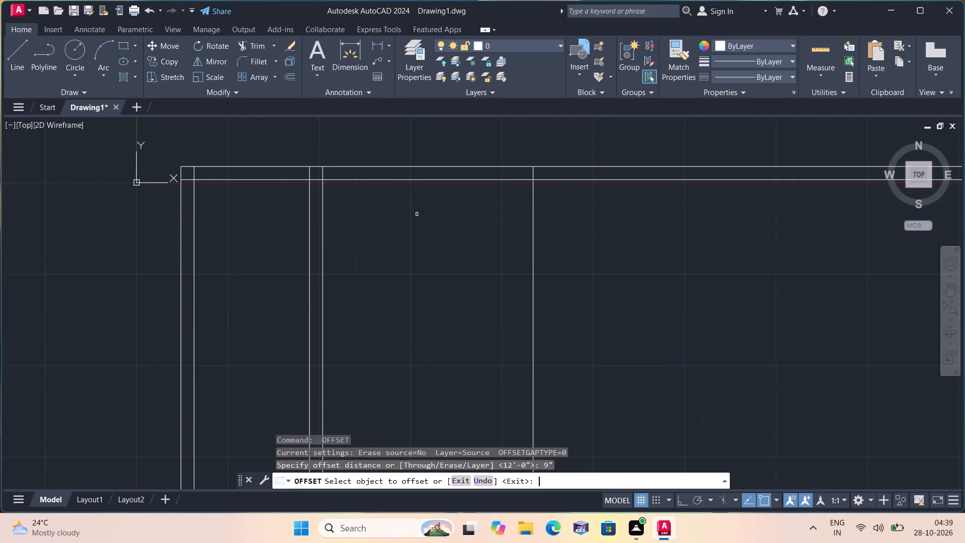
pyautogui.click(534, 197)
pyautogui.click(644, 211)
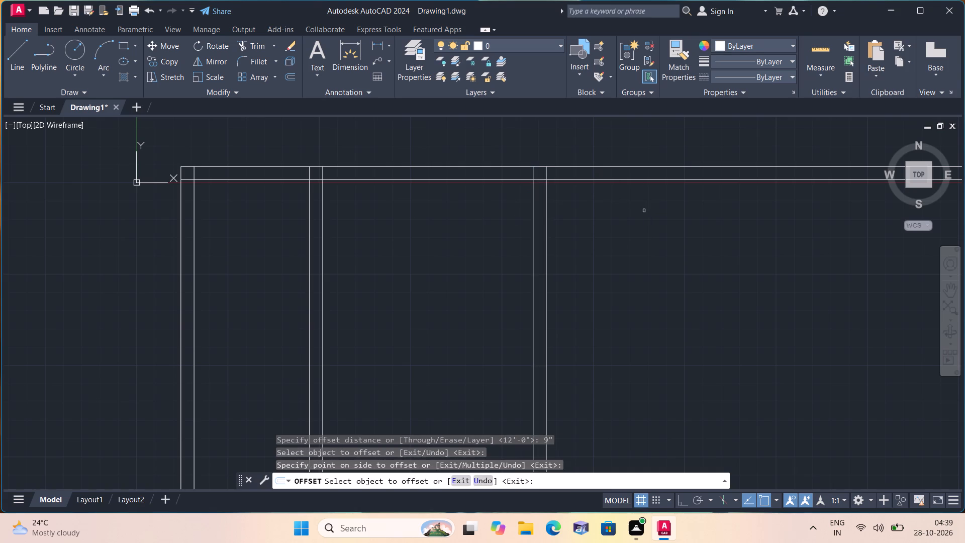
pyautogui.scroll(-3, 644, 211)
pyautogui.scroll(-1, 677, 239)
pyautogui.moveTo(677, 239); pyautogui.dragTo(476, 177, button='middle')
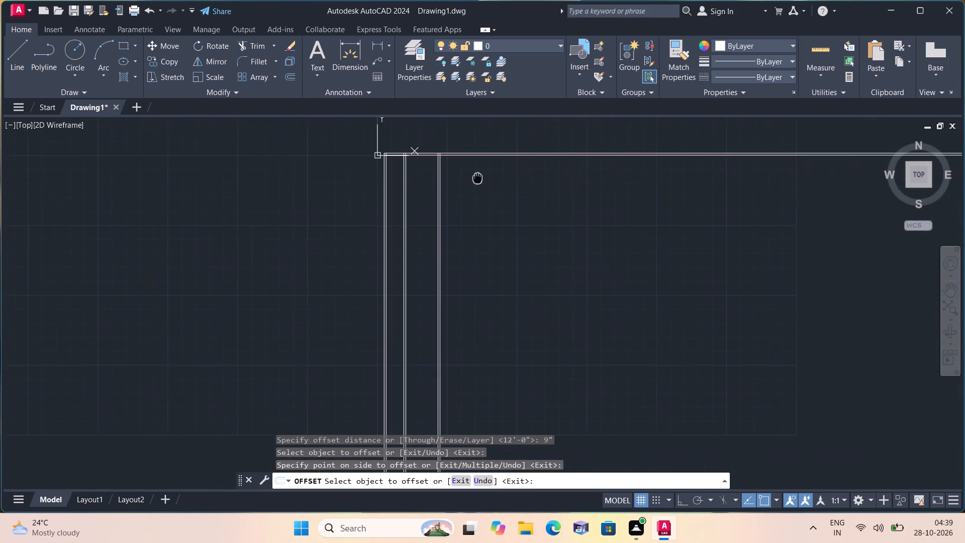
pyautogui.moveTo(476, 177); pyautogui.dragTo(474, 176, button='middle')
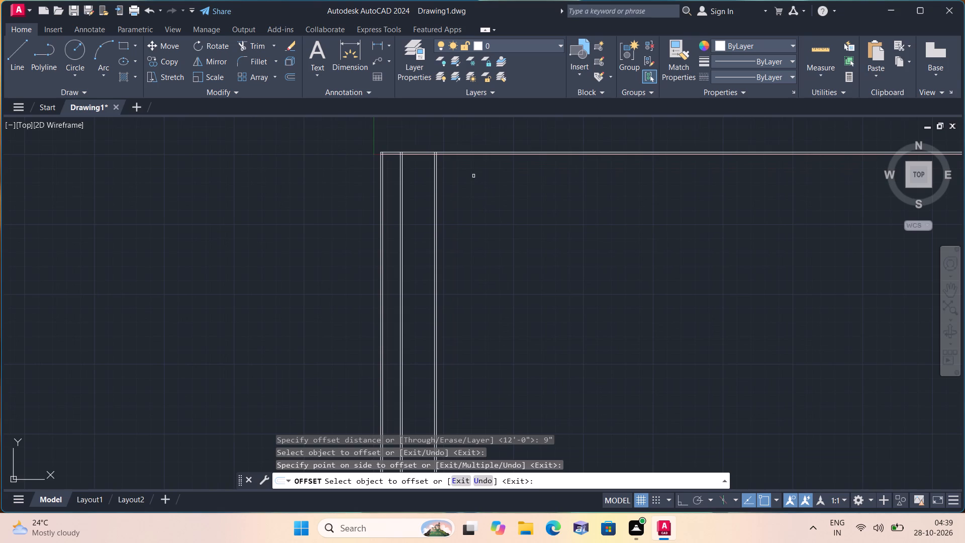
pyautogui.press('space')
# Offset the right-hand line of the second interior vertical wall 6'6" to the right.
pyautogui.press('space')
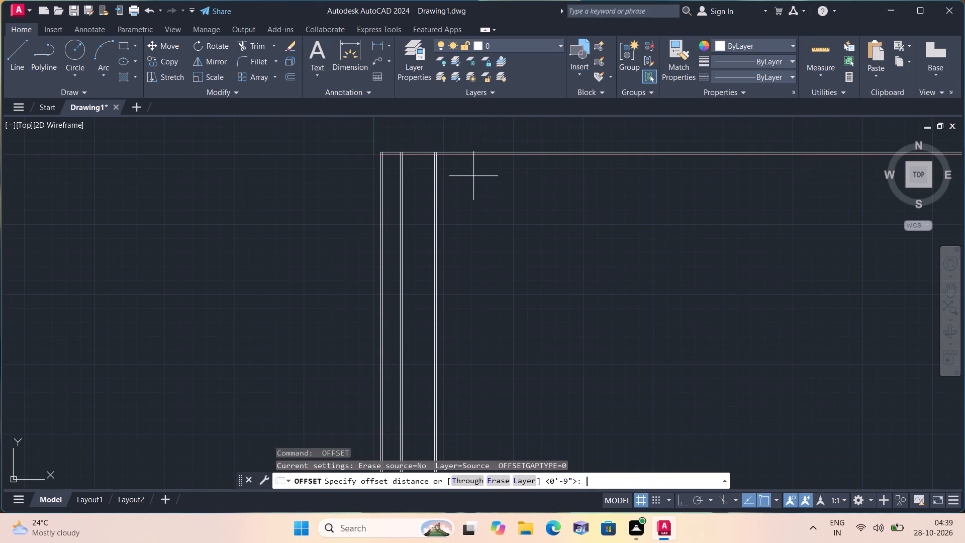
pyautogui.press('6')
pyautogui.press("'")
pyautogui.write('6"')
pyautogui.click(473, 176)
pyautogui.press('space')
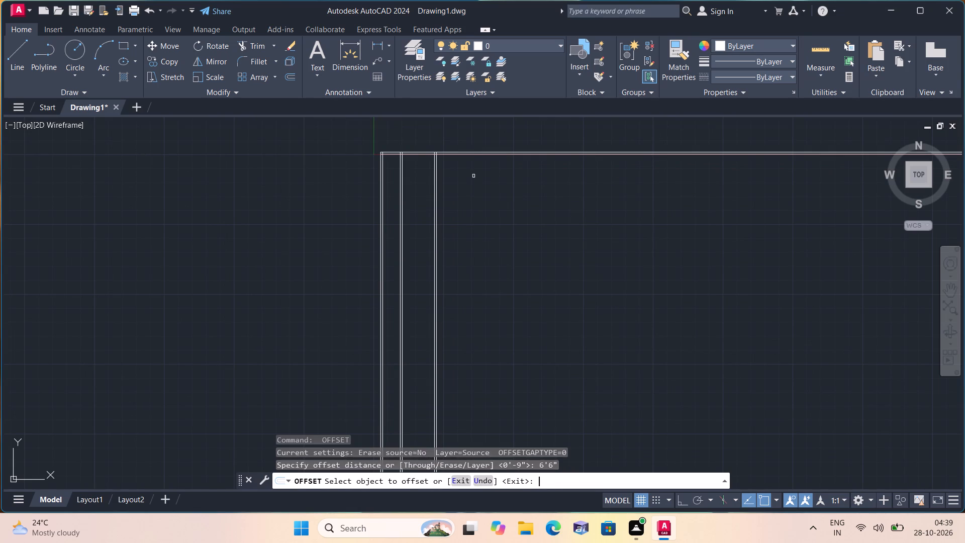
pyautogui.scroll(1, 436, 179)
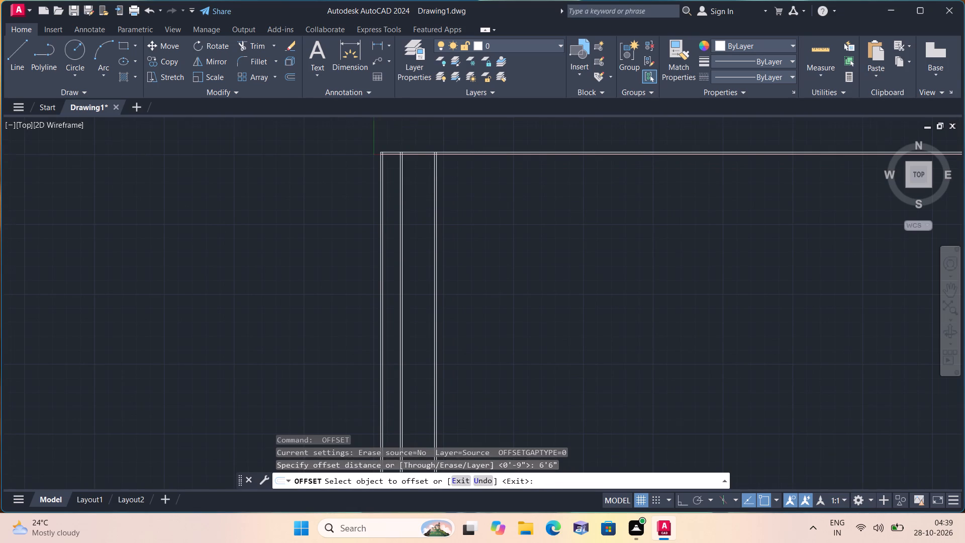
pyautogui.scroll(1, 436, 179)
pyautogui.click(436, 179)
pyautogui.click(433, 177)
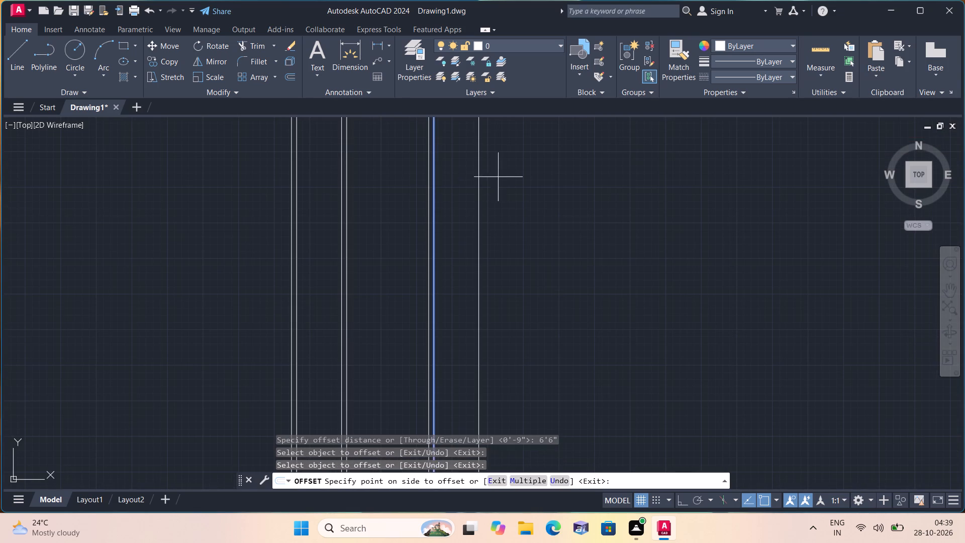
pyautogui.click(514, 177)
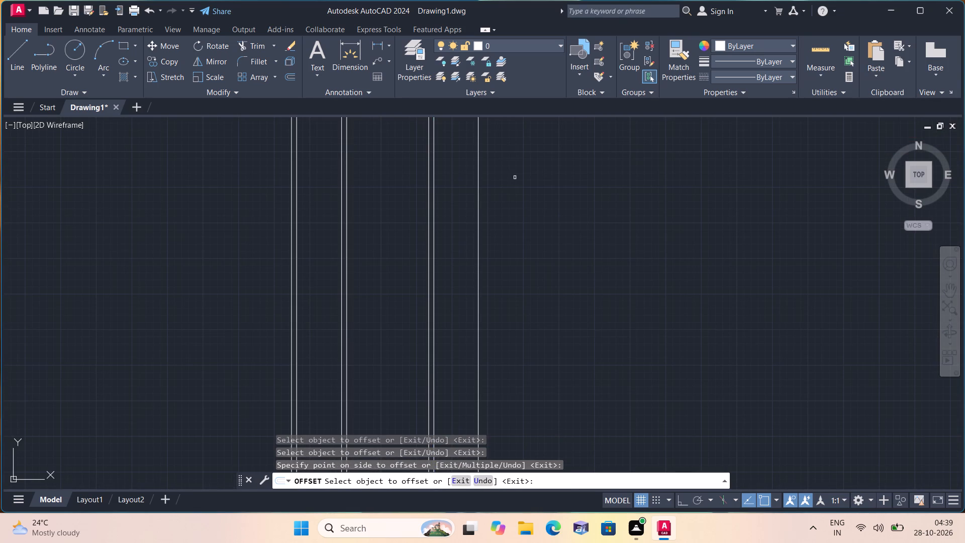
pyautogui.press('space')
# Offset the rightmost vertical line 9" to the right to form the third interior vertical wall.
pyautogui.press('space')
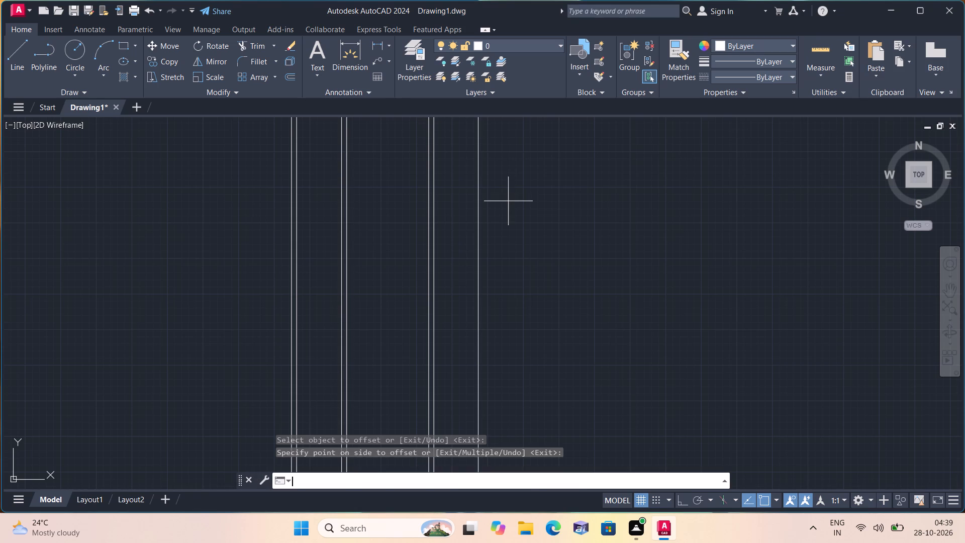
pyautogui.write('9"')
pyautogui.press('space')
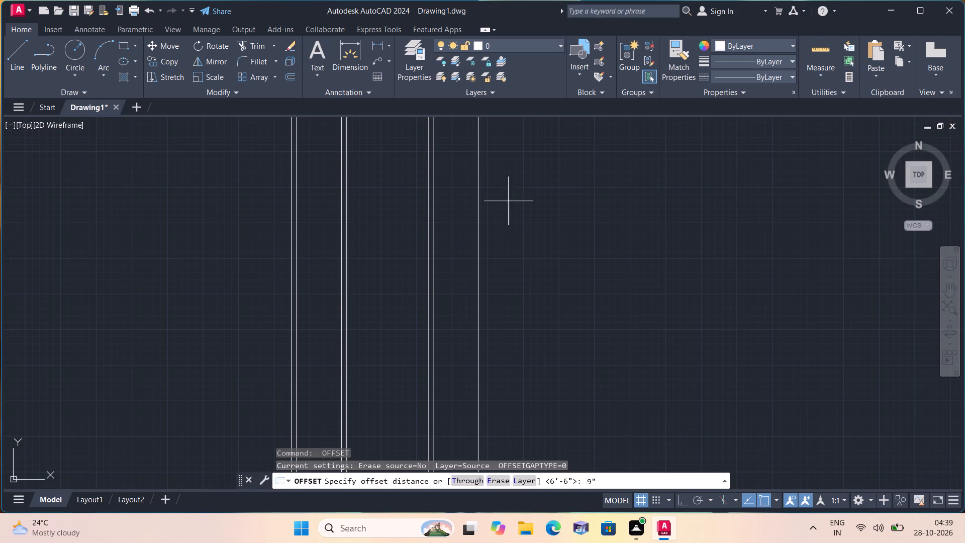
pyautogui.click(477, 201)
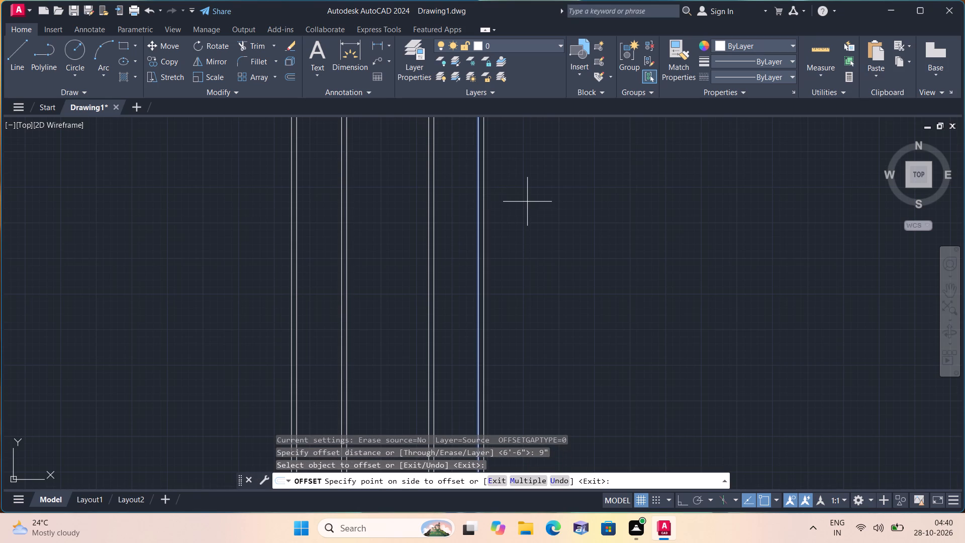
pyautogui.click(527, 202)
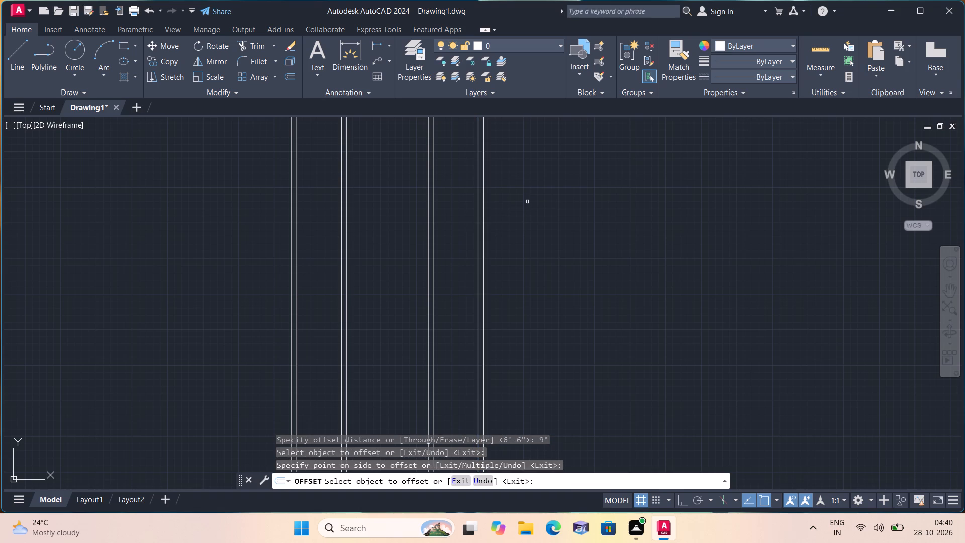
pyautogui.press('space')
# Offset the right-hand line of the third interior vertical wall 6' to the right.
pyautogui.press('space')
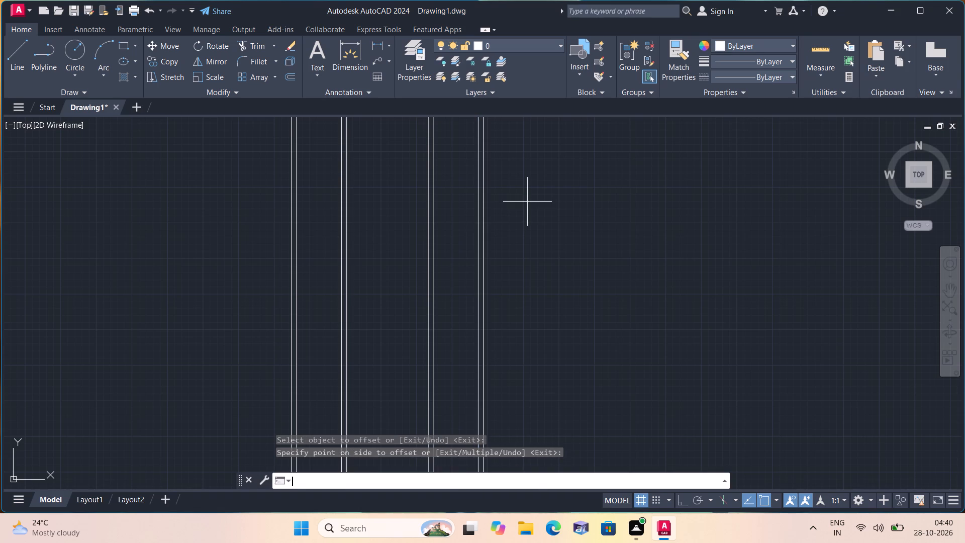
pyautogui.write("6'")
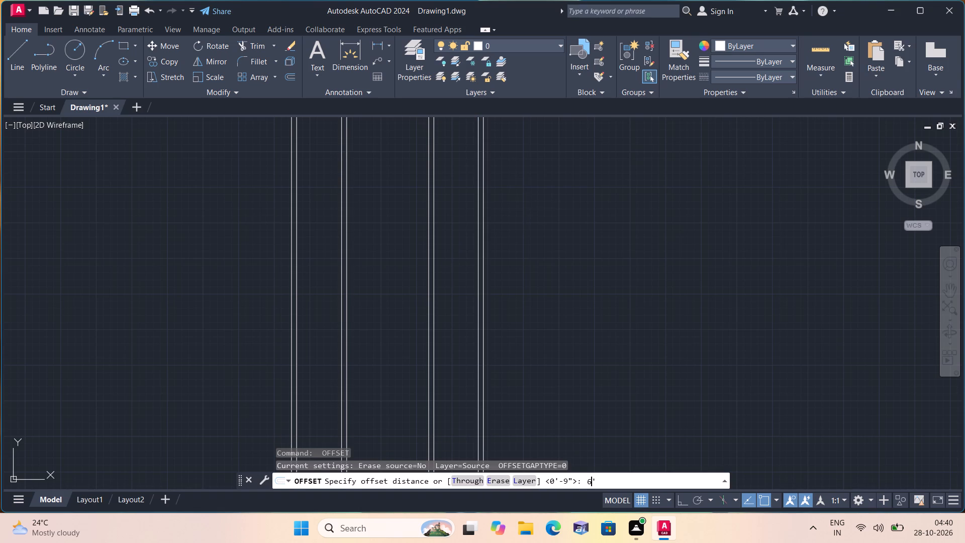
pyautogui.press('space')
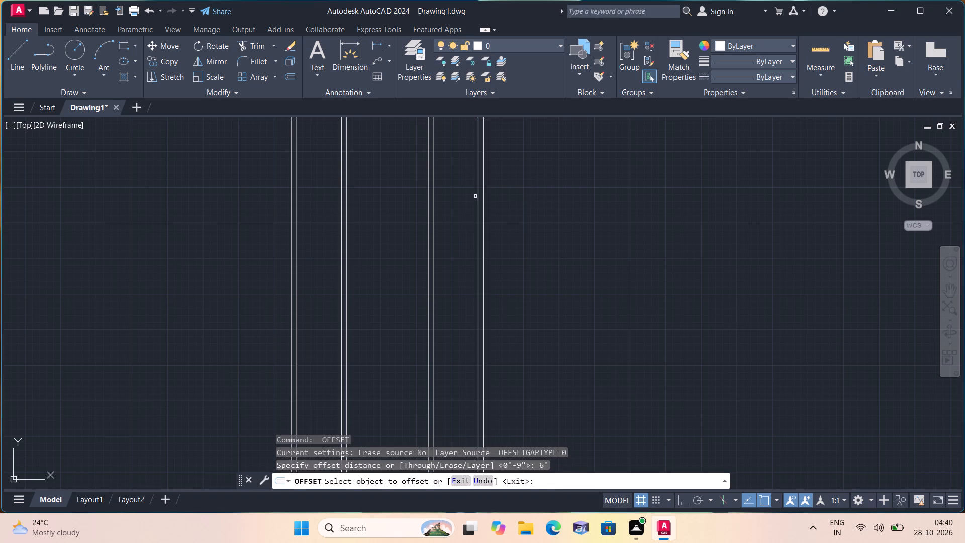
pyautogui.scroll(1, 473, 195)
pyautogui.click(489, 192)
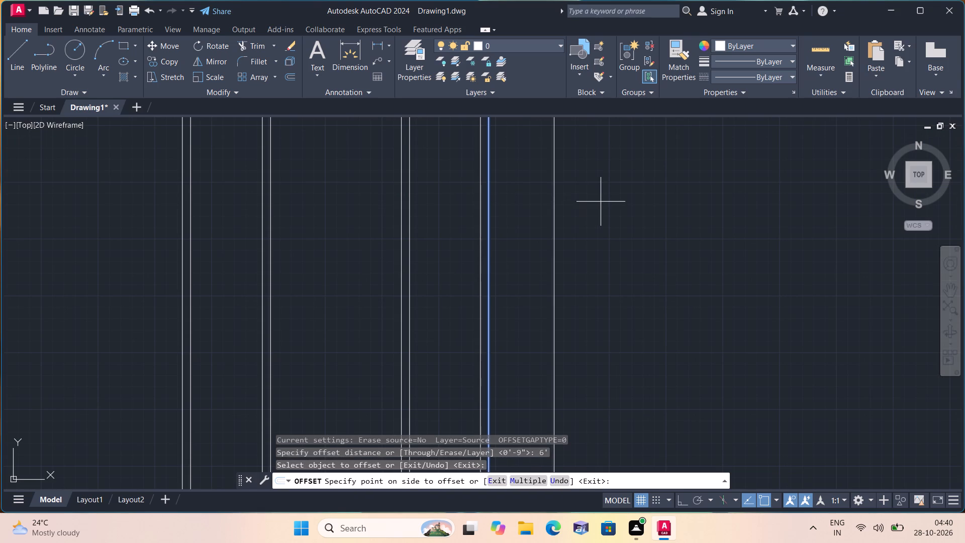
pyautogui.click(602, 201)
pyautogui.scroll(-2, 604, 204)
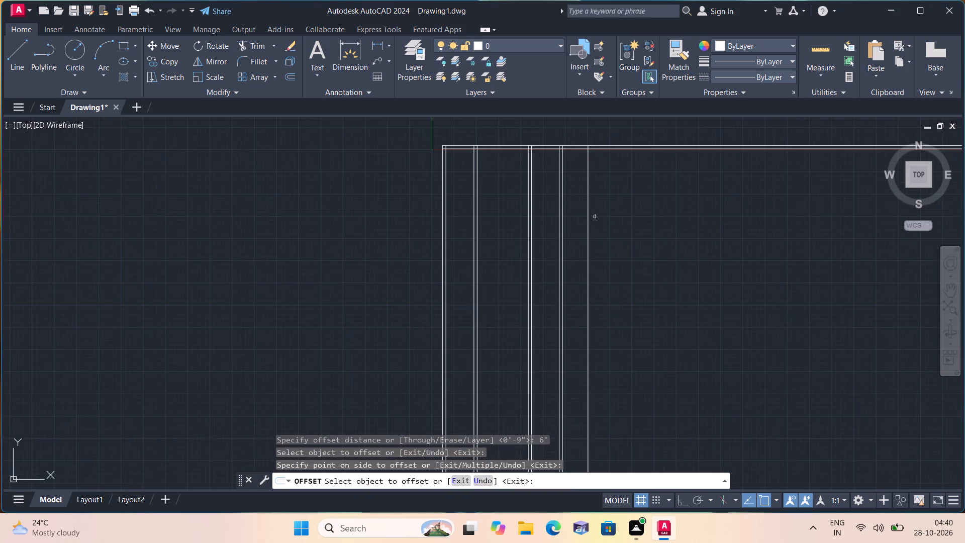
pyautogui.moveTo(583, 229); pyautogui.dragTo(555, 266, button='middle')
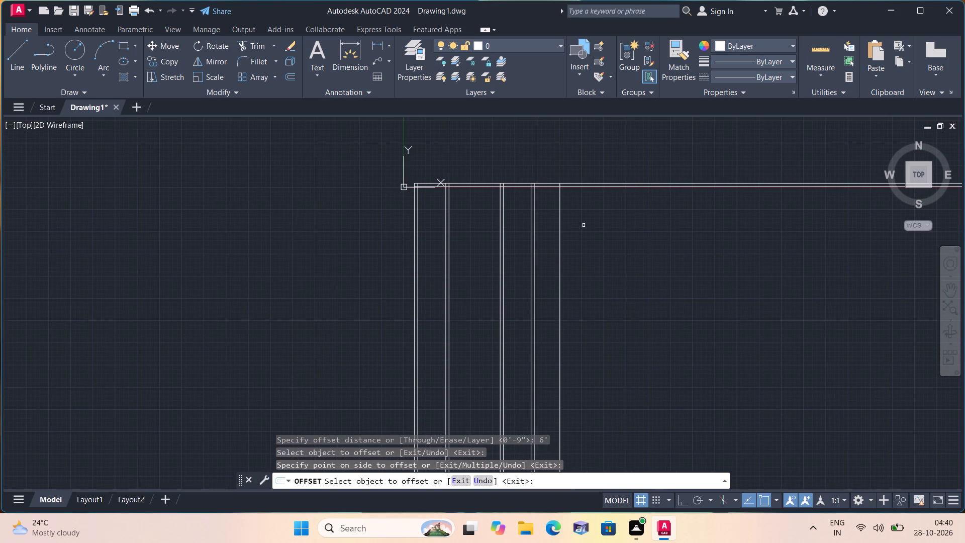
pyautogui.press('space')
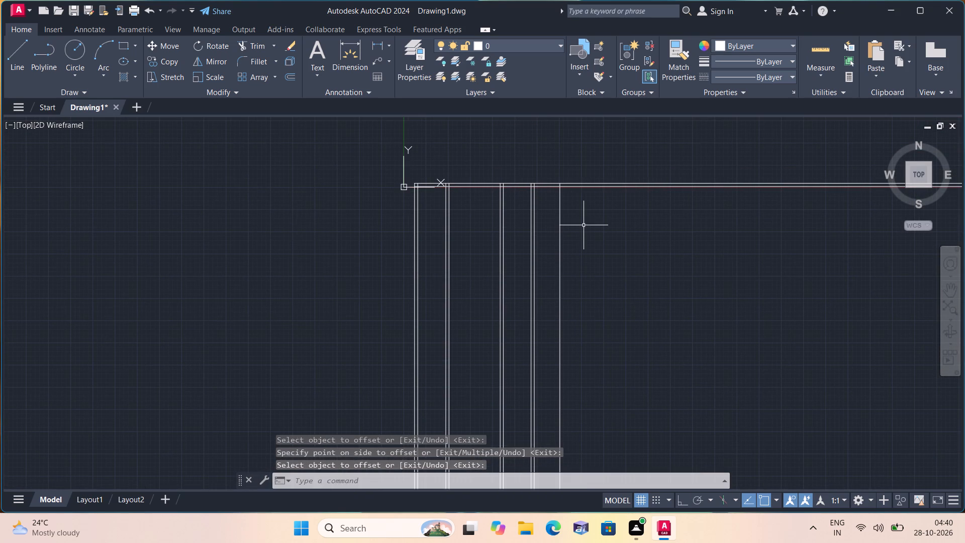
# Offset the rightmost vertical line 9" to the right to form the fourth interior vertical wall.
pyautogui.press('space')
pyautogui.write('9"')
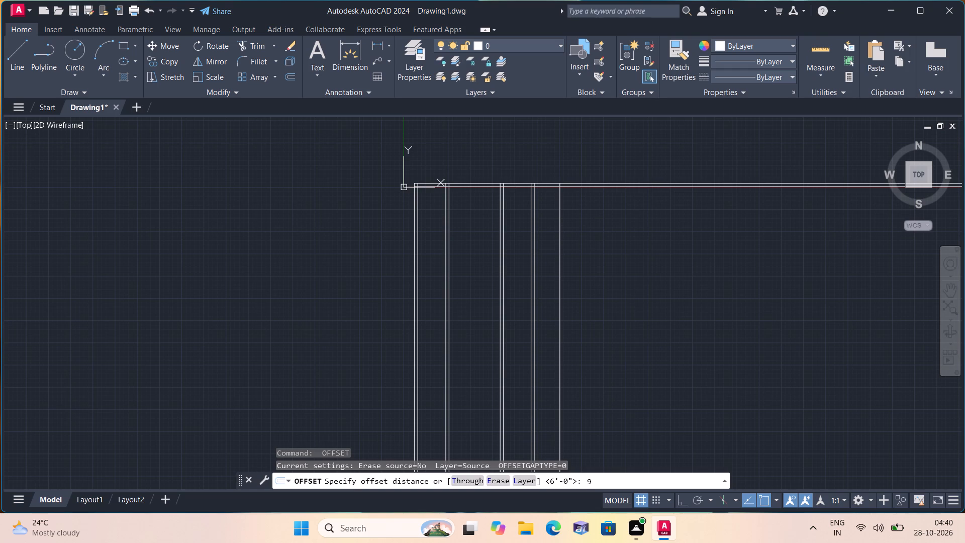
pyautogui.press('space')
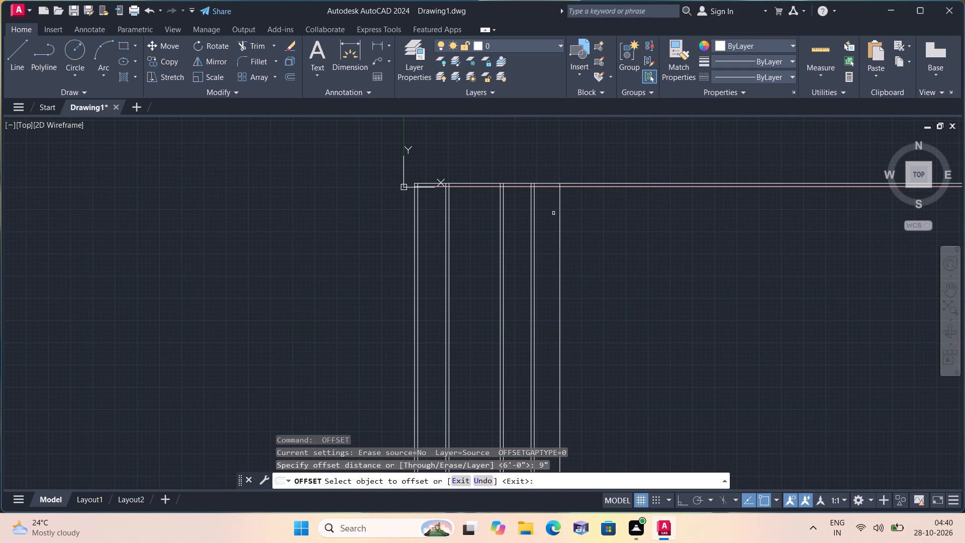
pyautogui.scroll(1, 511, 200)
pyautogui.click(589, 199)
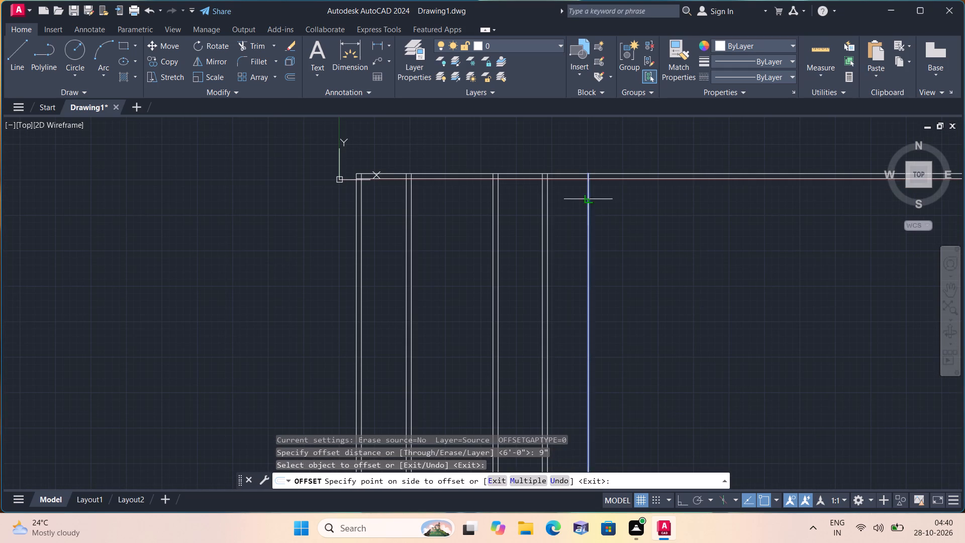
pyautogui.click(647, 201)
pyautogui.moveTo(671, 244); pyautogui.dragTo(513, 253, button='middle')
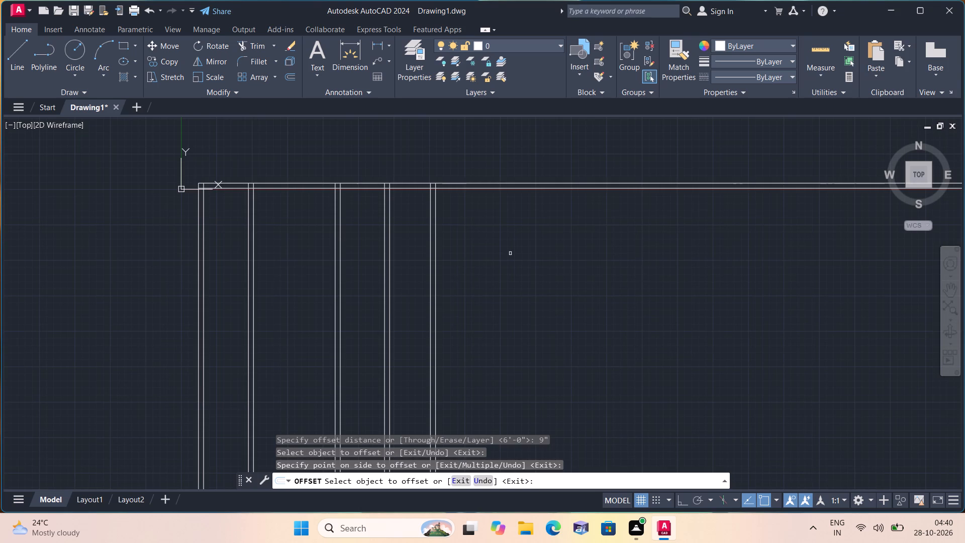
pyautogui.press('space')
# Offset the right-hand line of the fourth interior vertical wall 6' to the right.
pyautogui.press('space')
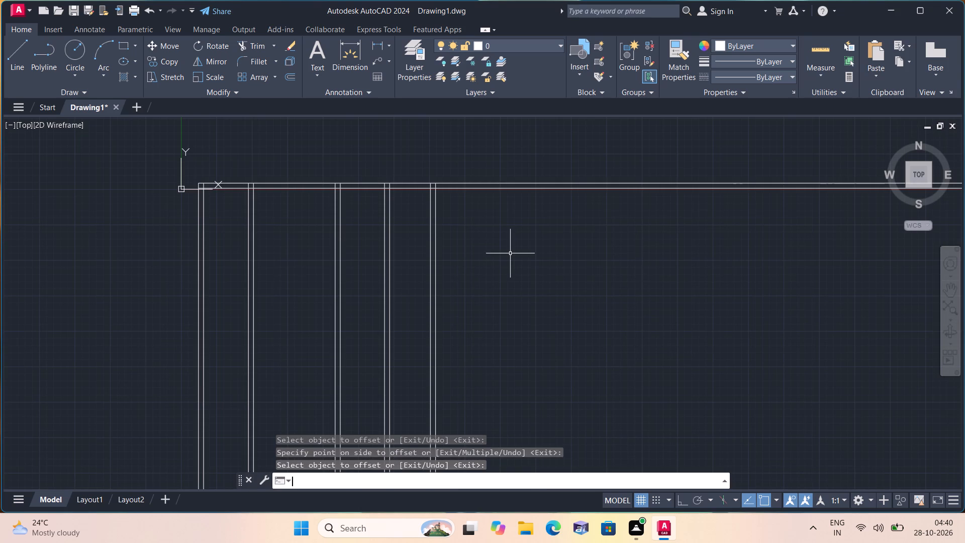
pyautogui.write("6'")
pyautogui.press('space')
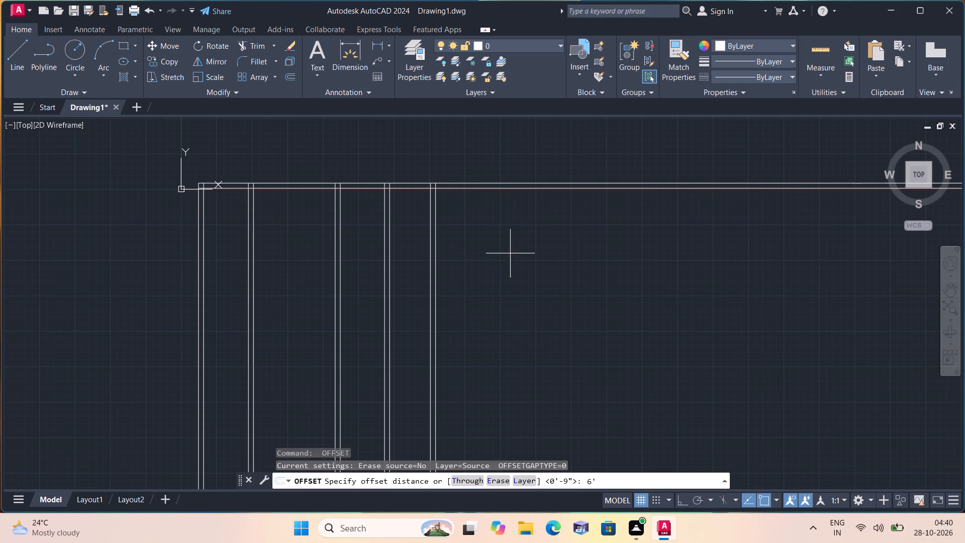
pyautogui.click(436, 212)
pyautogui.click(569, 216)
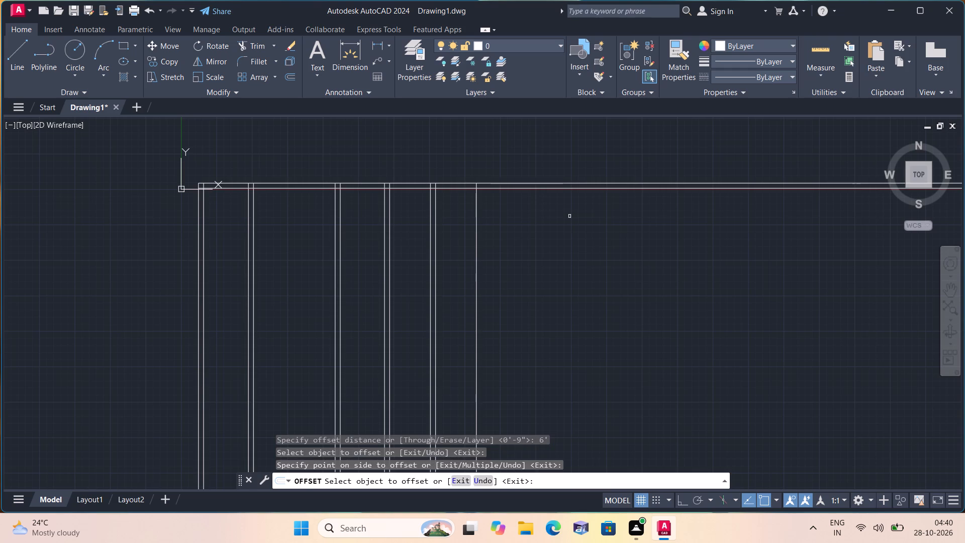
pyautogui.press('space')
# Offset the rightmost vertical line 9" to the right to form the fifth interior vertical wall.
pyautogui.press('space')
pyautogui.write('9"')
pyautogui.press('space')
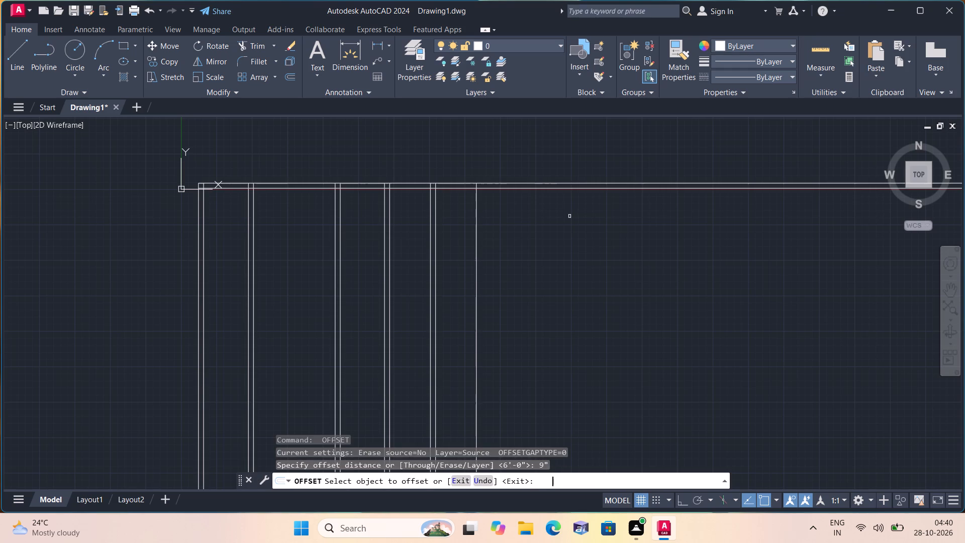
pyautogui.click(476, 240)
pyautogui.click(623, 242)
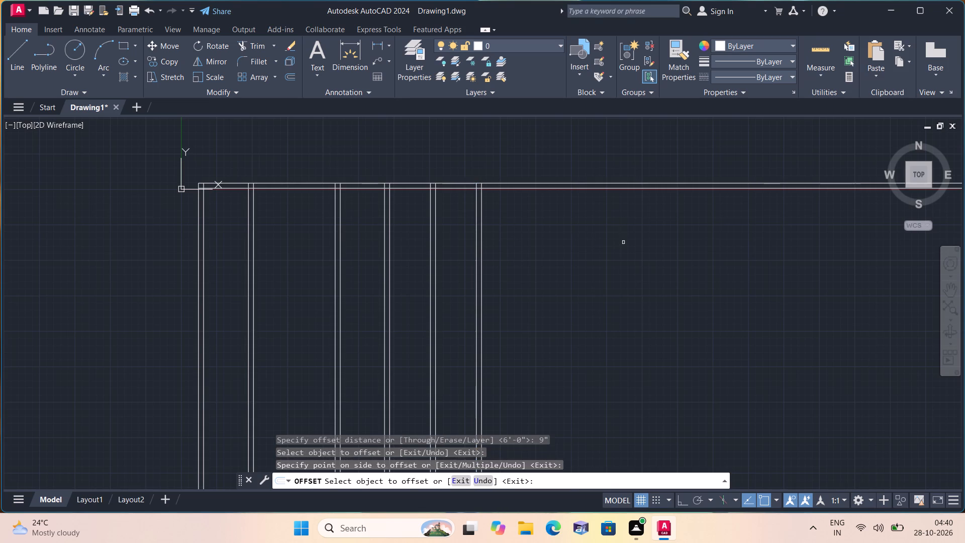
pyautogui.press('space')
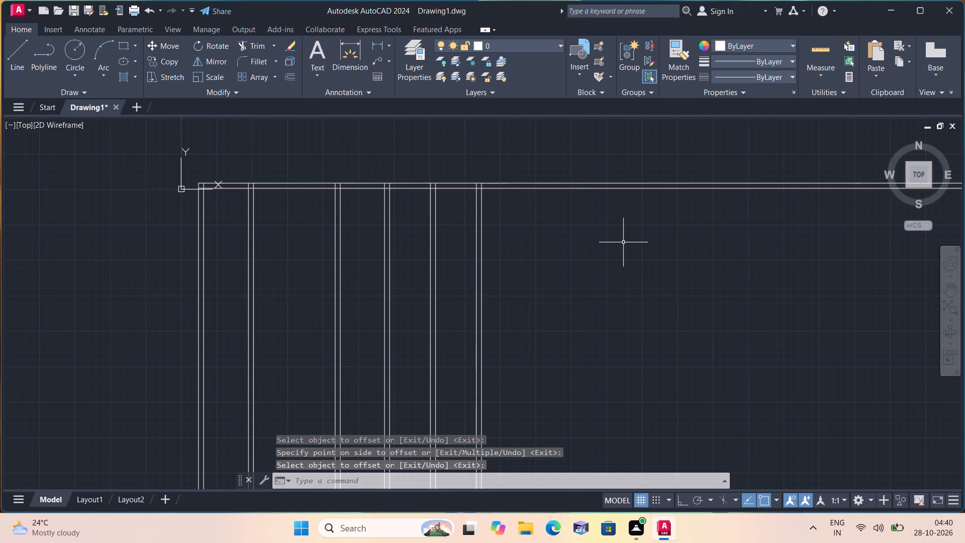
# Offset the right-hand line of the fifth interior vertical wall 6'6" to the right.
pyautogui.press('space')
pyautogui.write('6\'6"')
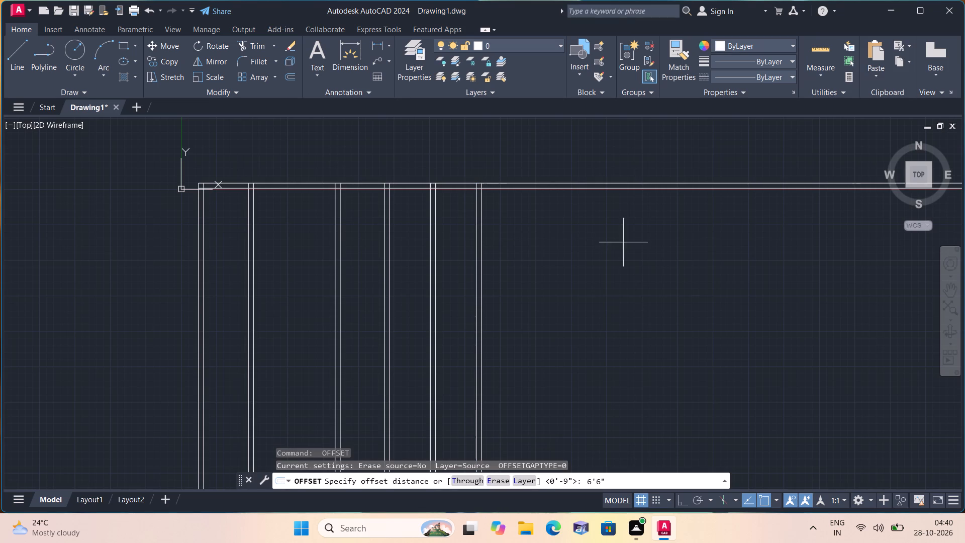
pyautogui.press('space')
pyautogui.scroll(1, 506, 243)
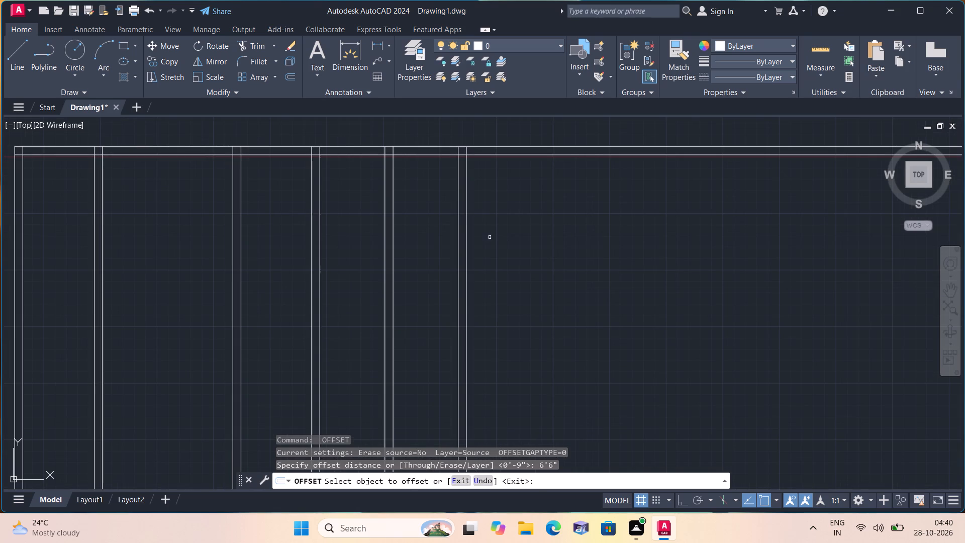
pyautogui.click(468, 231)
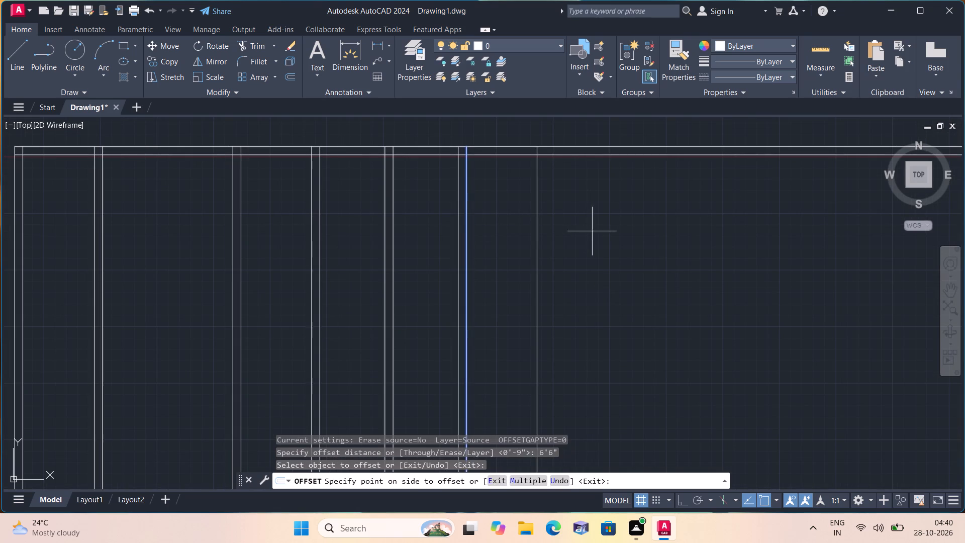
pyautogui.click(600, 231)
pyautogui.press('space')
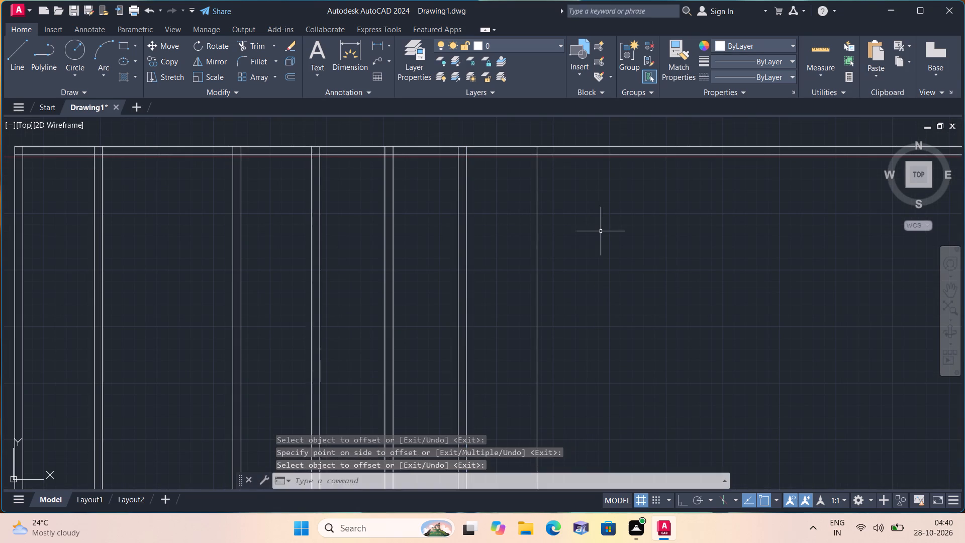
# Offset the rightmost vertical line 9" to the right to form the right outer wall.
pyautogui.press('space')
pyautogui.write('9"')
pyautogui.press('space')
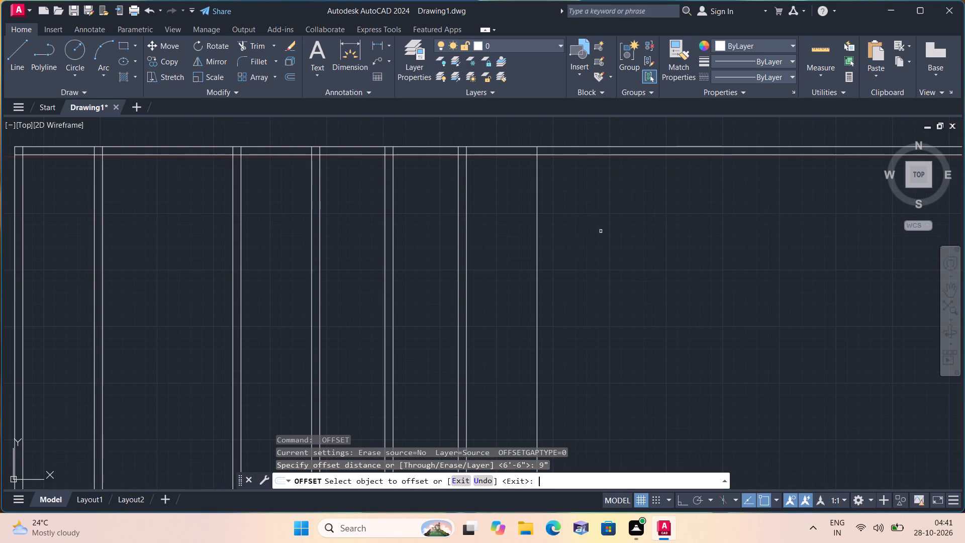
pyautogui.click(539, 210)
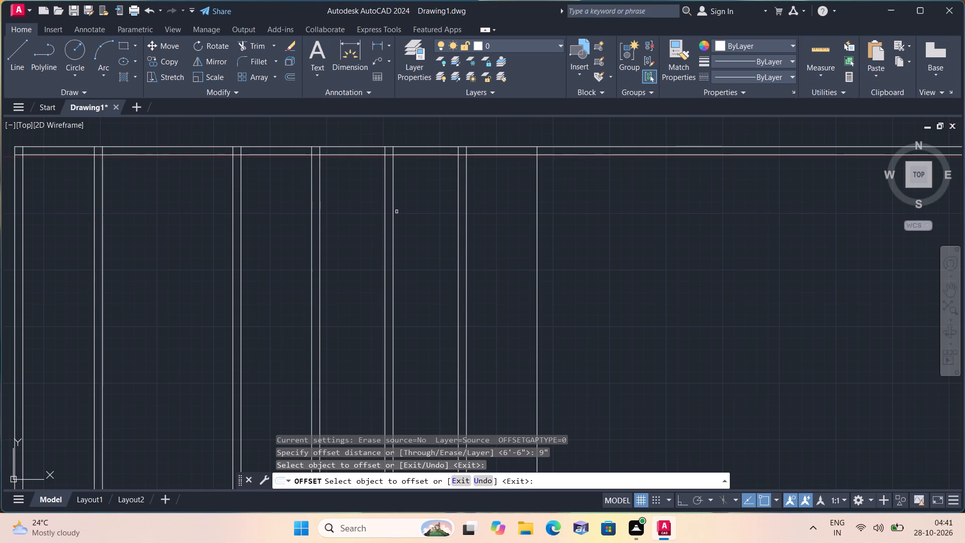
pyautogui.scroll(-1, 419, 222)
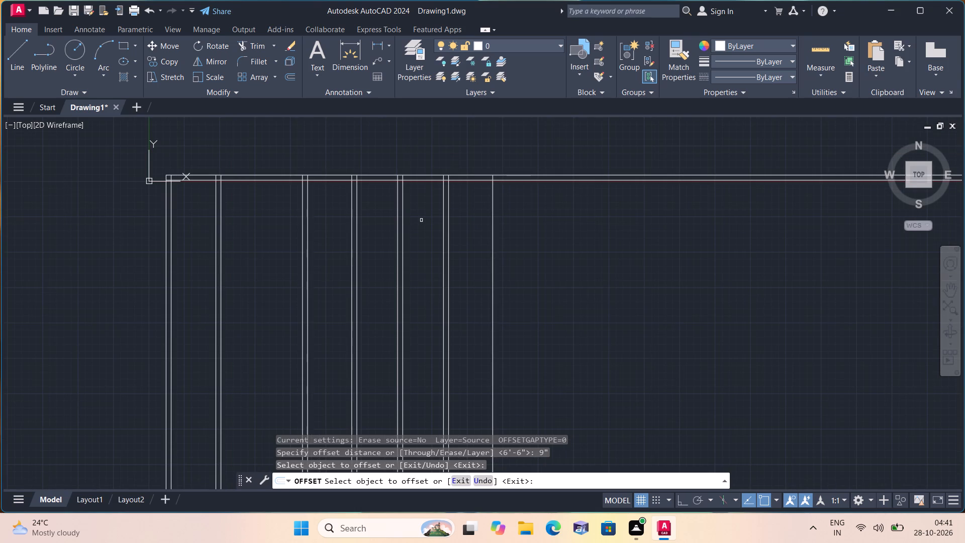
pyautogui.click(493, 216)
pyautogui.click(611, 220)
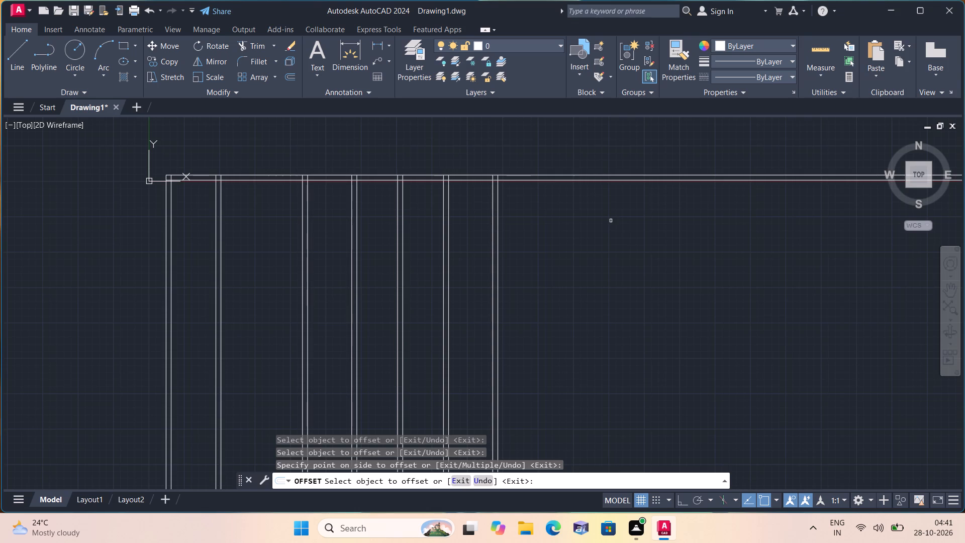
pyautogui.press('space')
# Trim the two horizontal top wall lines where they extend beyond the right outer wall.
pyautogui.write('trim')
pyautogui.press('space')
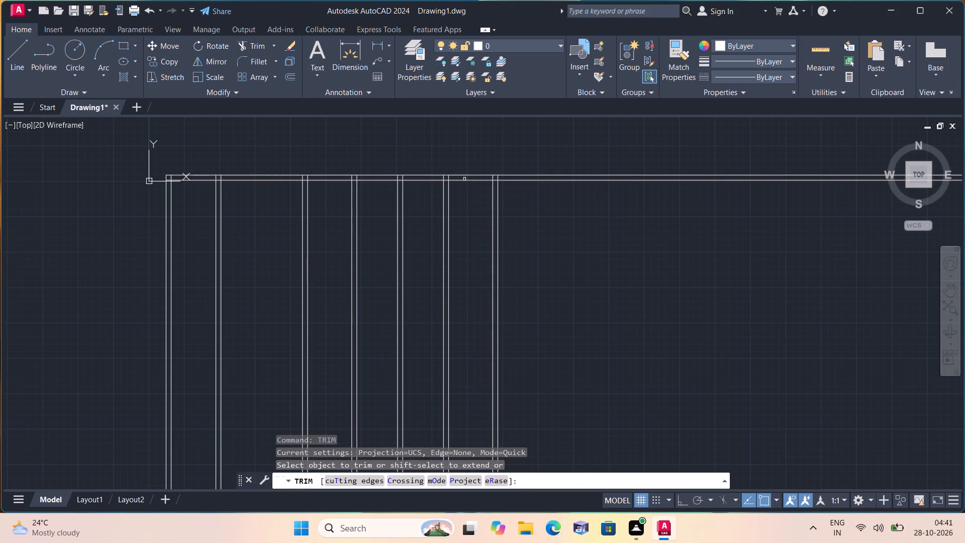
pyautogui.moveTo(547, 156); pyautogui.dragTo(650, 268)
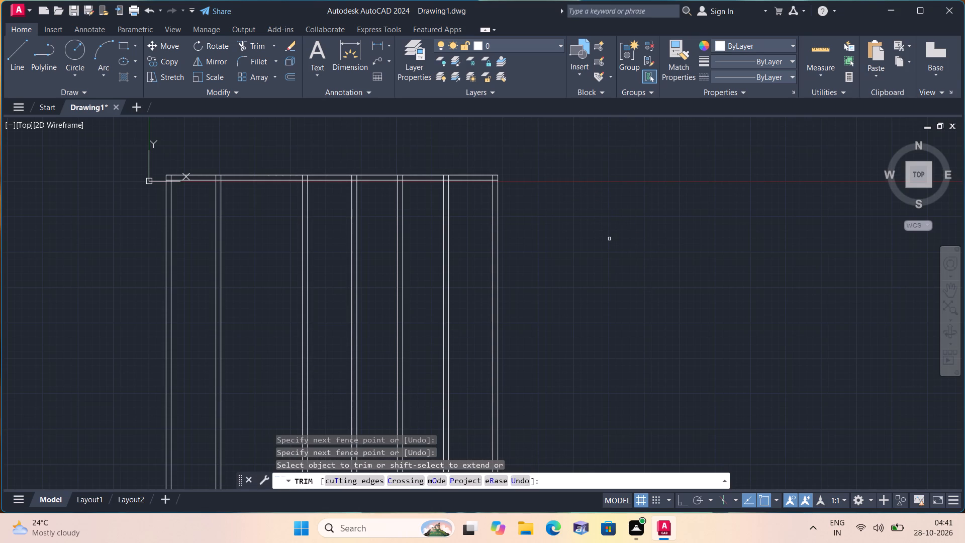
# Trim the crossing inner wall line ends inside the top-left outer wall corner.
pyautogui.moveTo(609, 239); pyautogui.dragTo(645, 282, button='middle')
pyautogui.scroll(5, 199, 222)
pyautogui.click(221, 241)
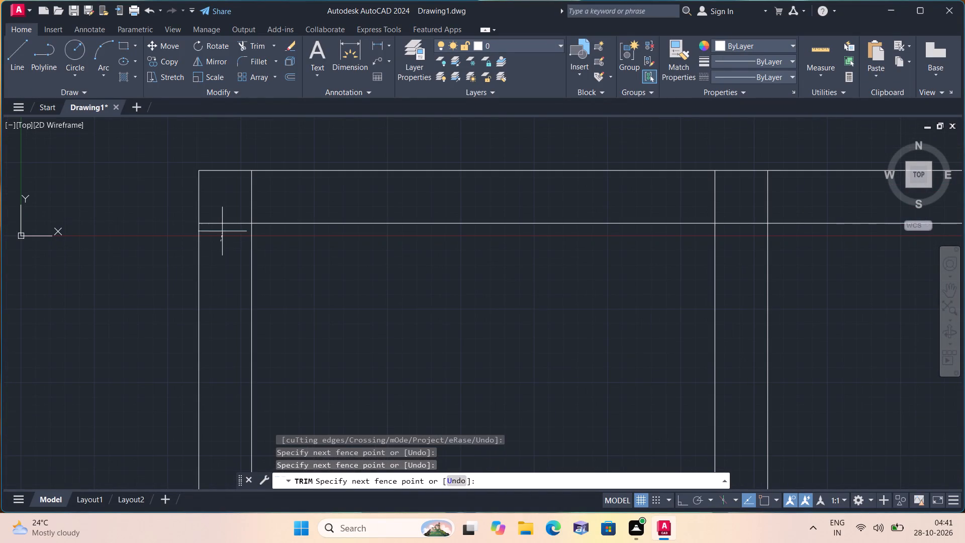
pyautogui.click(261, 198)
# Trim all interior wall lines crossing the top wall, and clean up the inner line ends at the top-right corner.
pyautogui.scroll(-1, 261, 198)
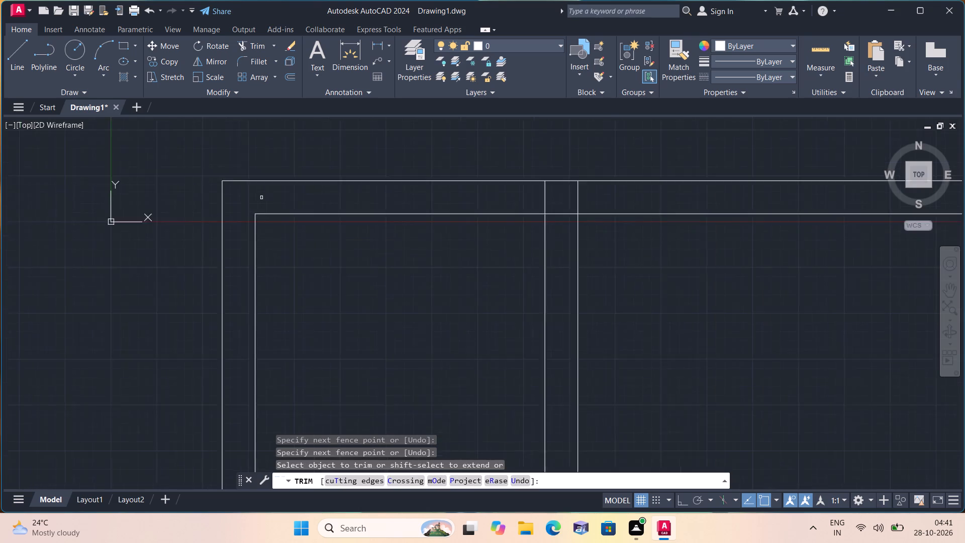
pyautogui.scroll(-3, 261, 198)
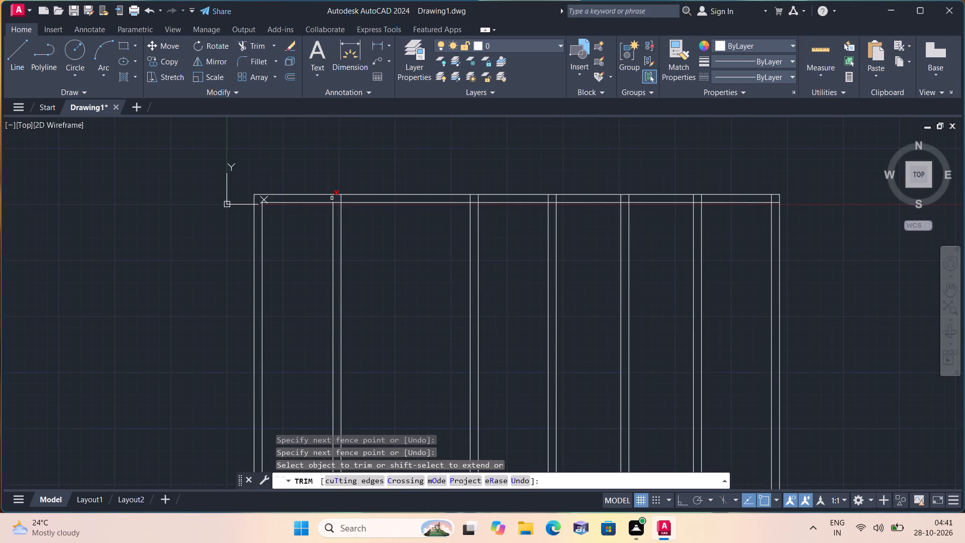
pyautogui.scroll(2, 332, 198)
pyautogui.click(317, 196)
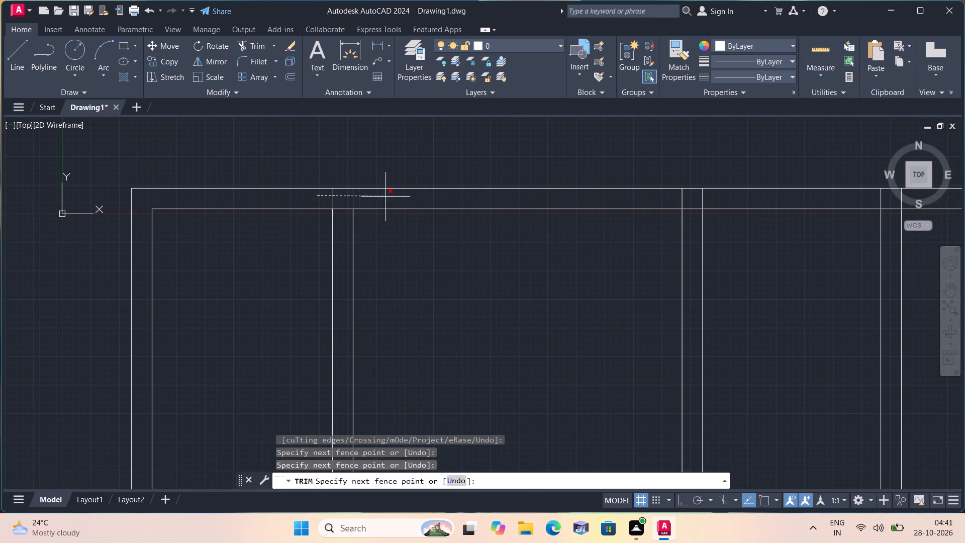
pyautogui.click(362, 200)
pyautogui.moveTo(382, 206); pyautogui.dragTo(279, 204, button='middle')
pyautogui.scroll(-1, 318, 208)
pyautogui.scroll(-1, 238, 199)
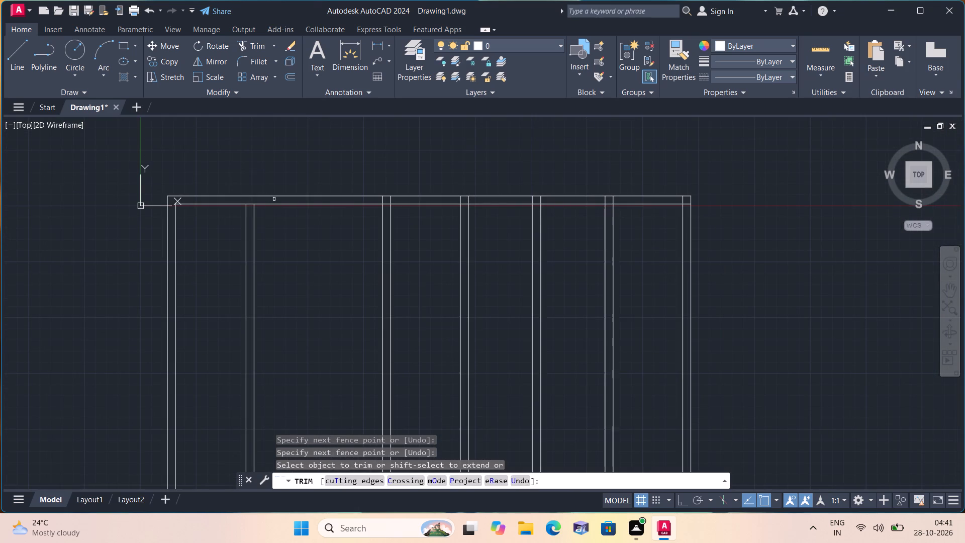
pyautogui.scroll(1, 369, 199)
pyautogui.click(369, 199)
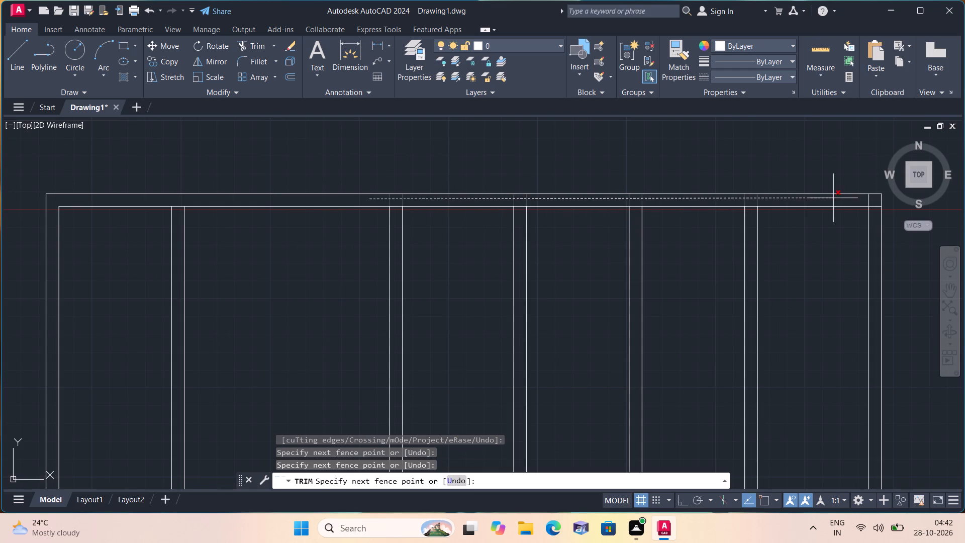
pyautogui.click(874, 202)
pyautogui.click(875, 207)
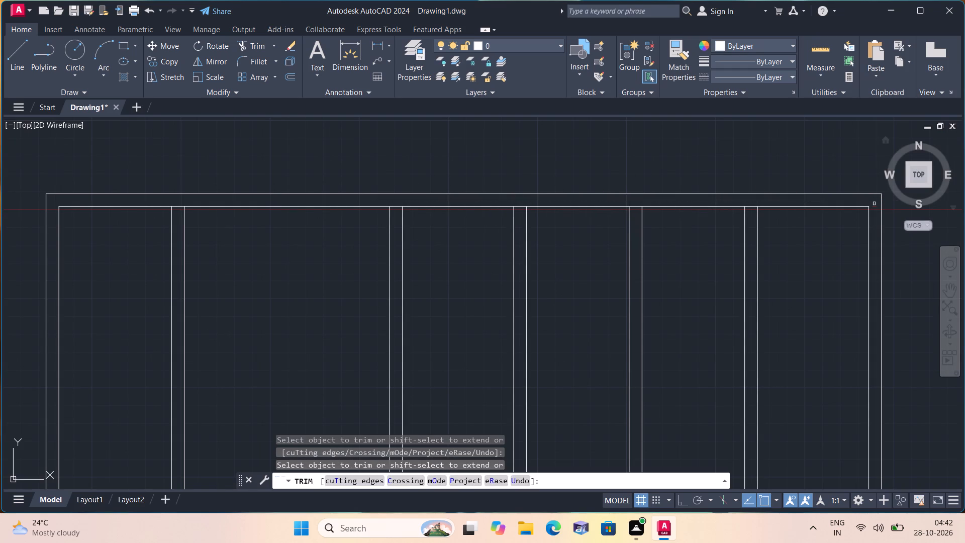
pyautogui.scroll(-2, 415, 193)
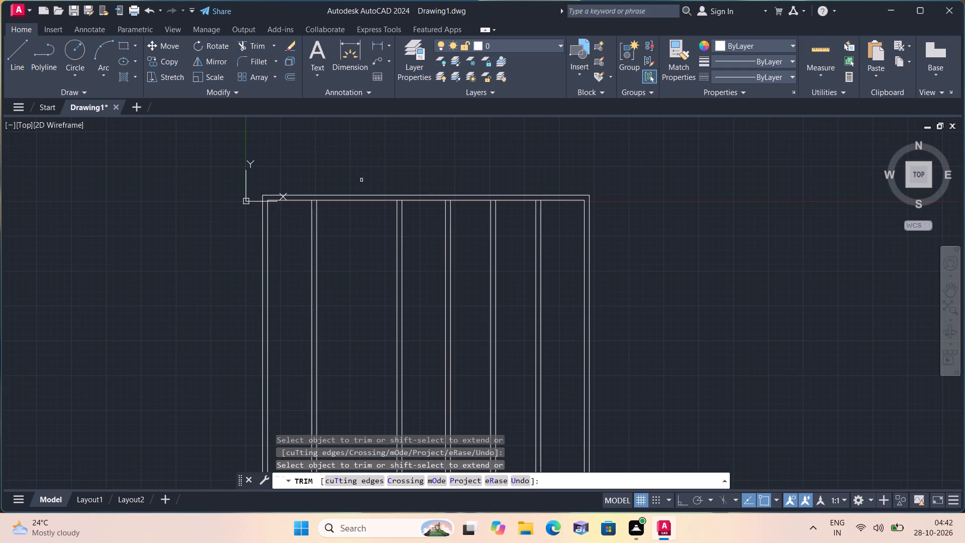
# Offset the inner top wall line 10' downward to mark the depth of the top rooms.
pyautogui.press('space')
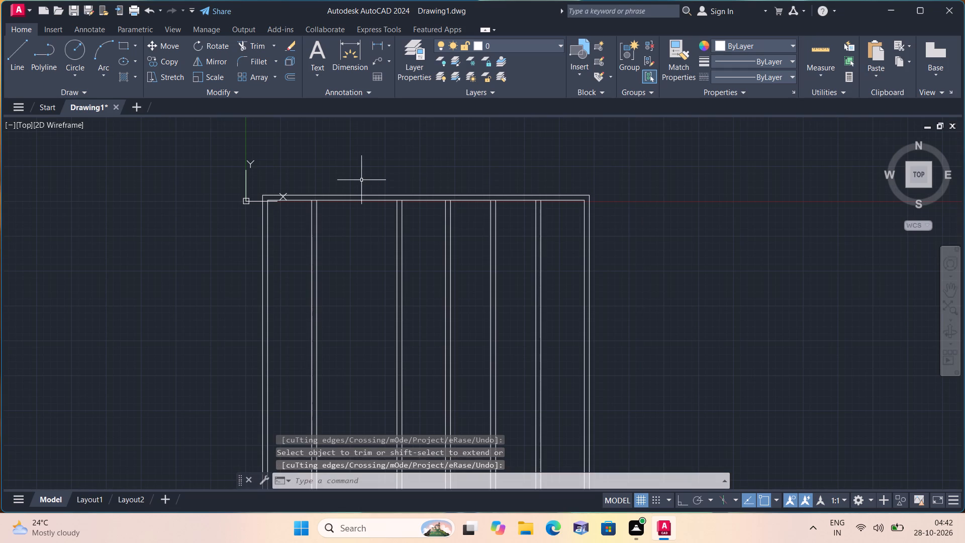
pyautogui.press('o')
pyautogui.write('ff')
pyautogui.press('space')
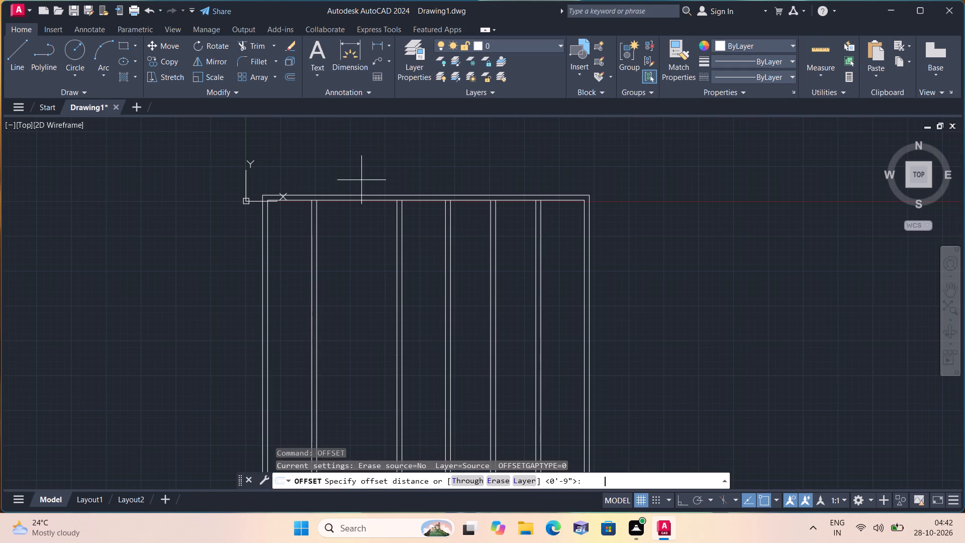
pyautogui.write("10'")
pyautogui.press('space')
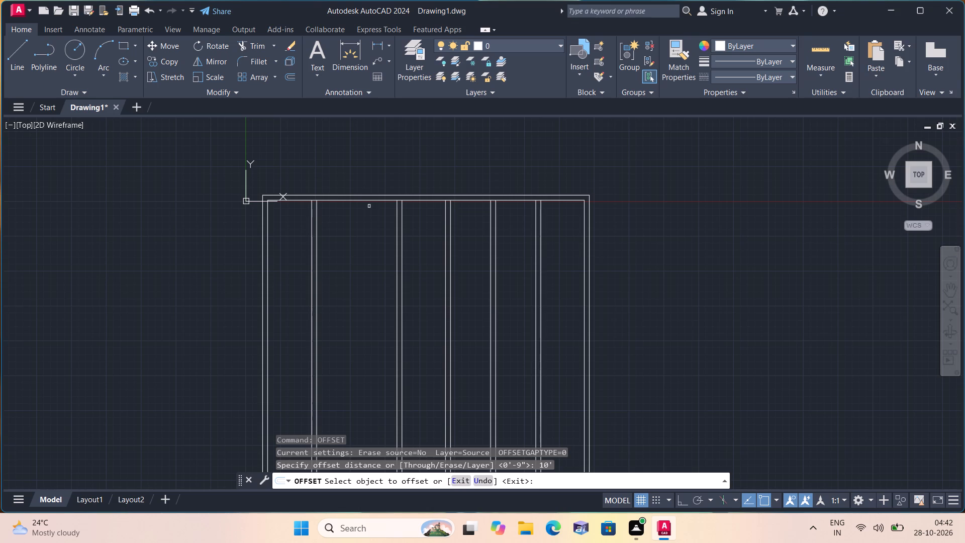
pyautogui.click(373, 201)
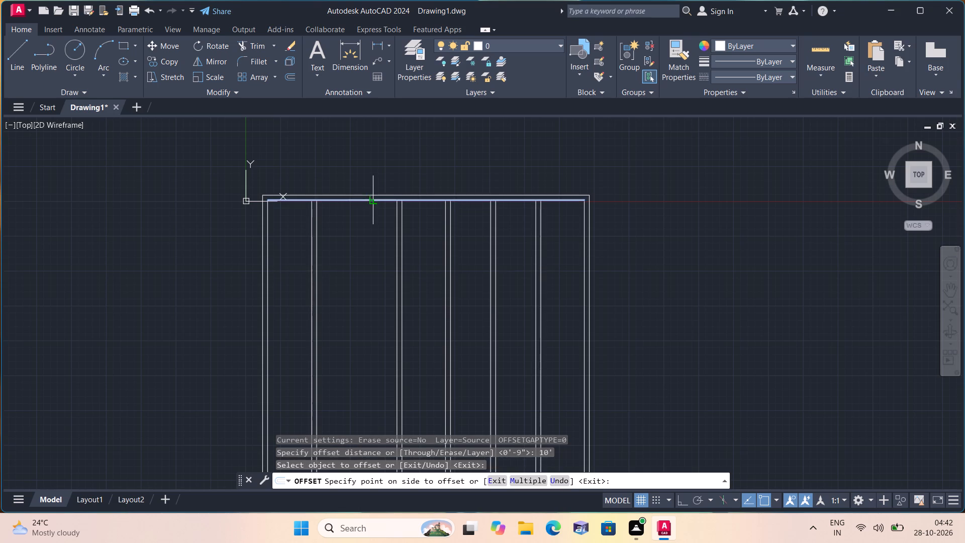
pyautogui.click(363, 298)
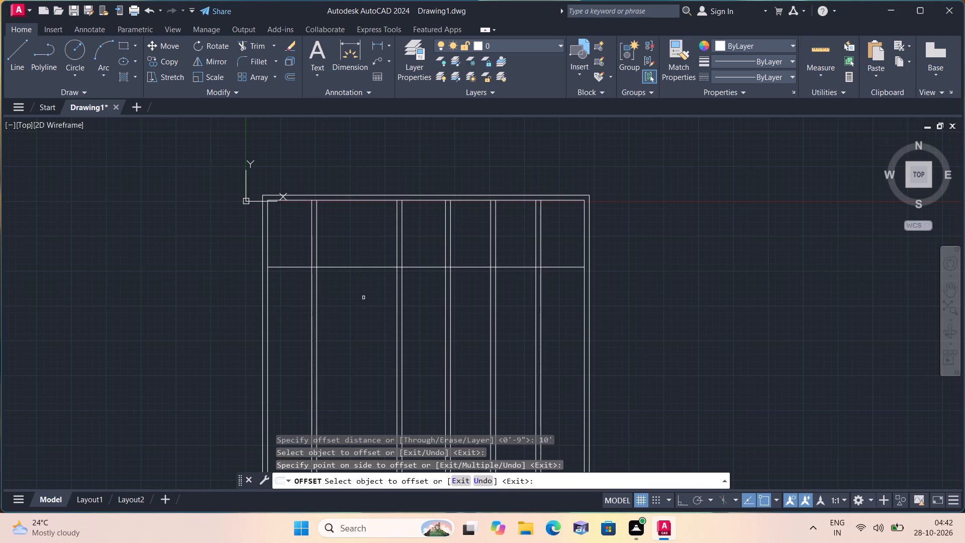
pyautogui.press('space')
# Offset the new horizontal room line 9" downward to form a cross wall.
pyautogui.press('space')
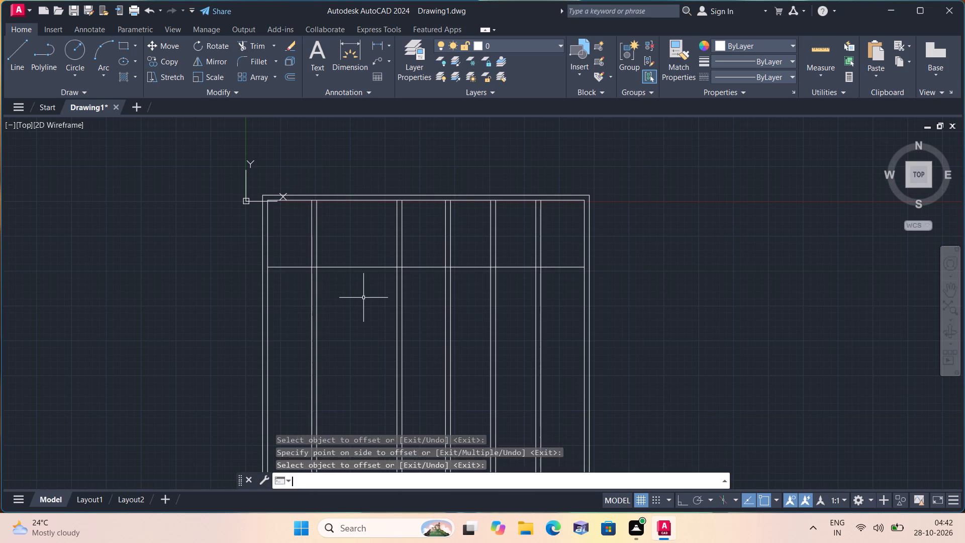
pyautogui.press('9')
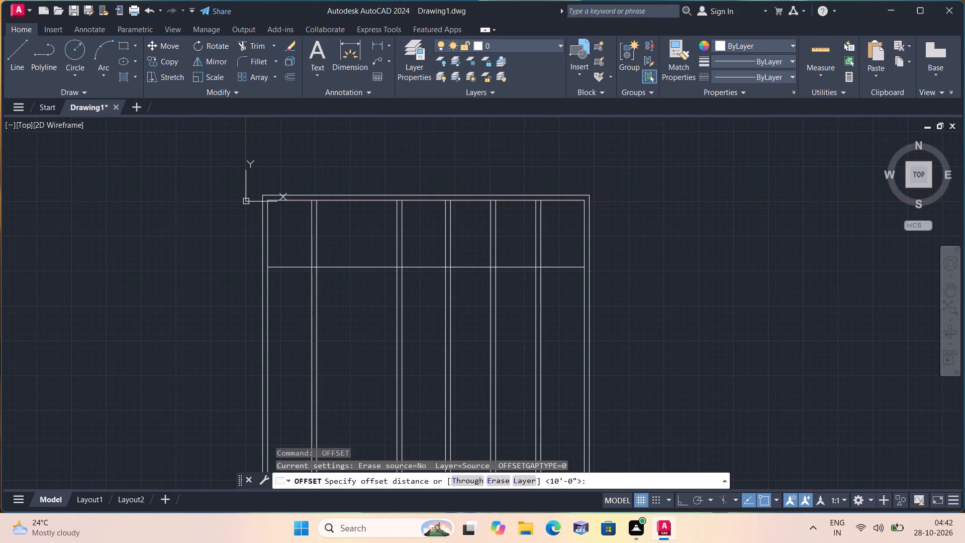
pyautogui.hotkey('shift', '"')
pyautogui.press('space')
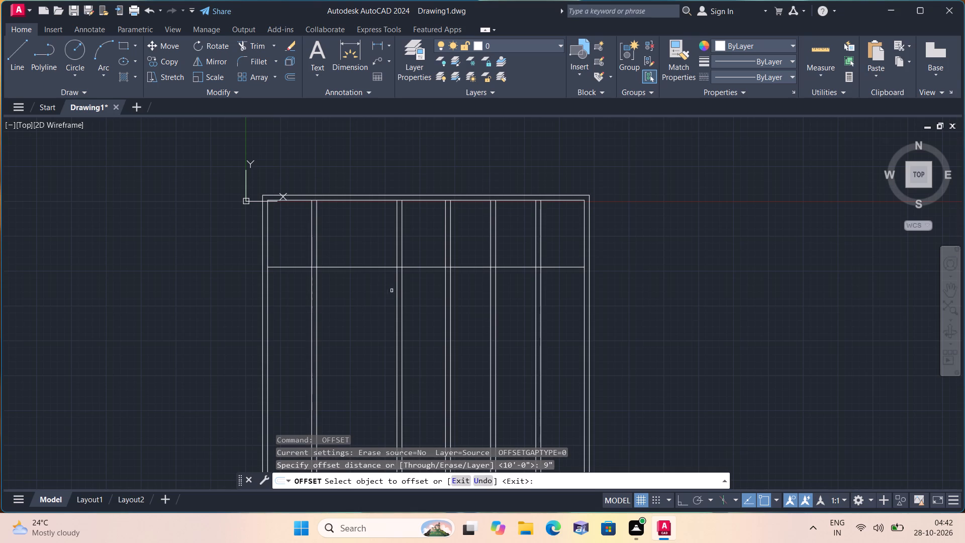
pyautogui.click(389, 266)
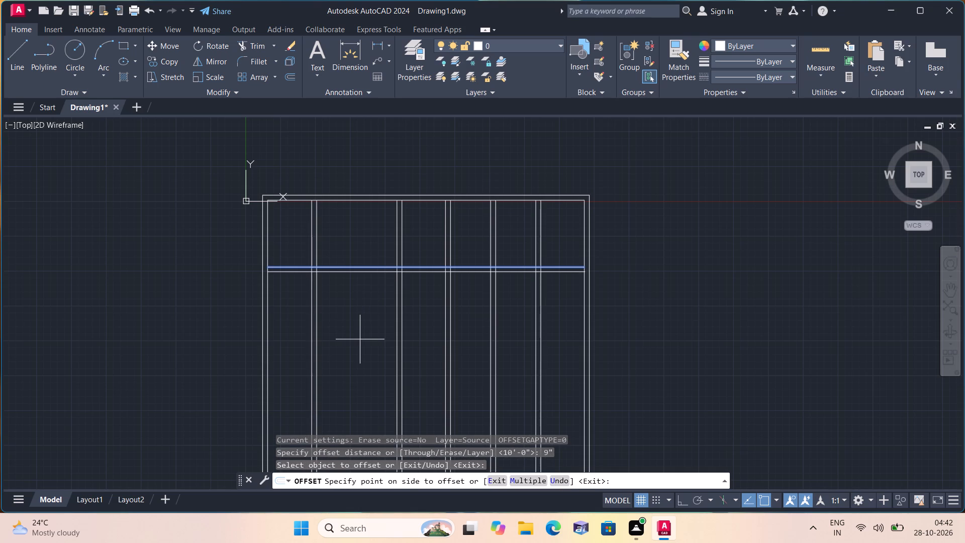
pyautogui.click(360, 339)
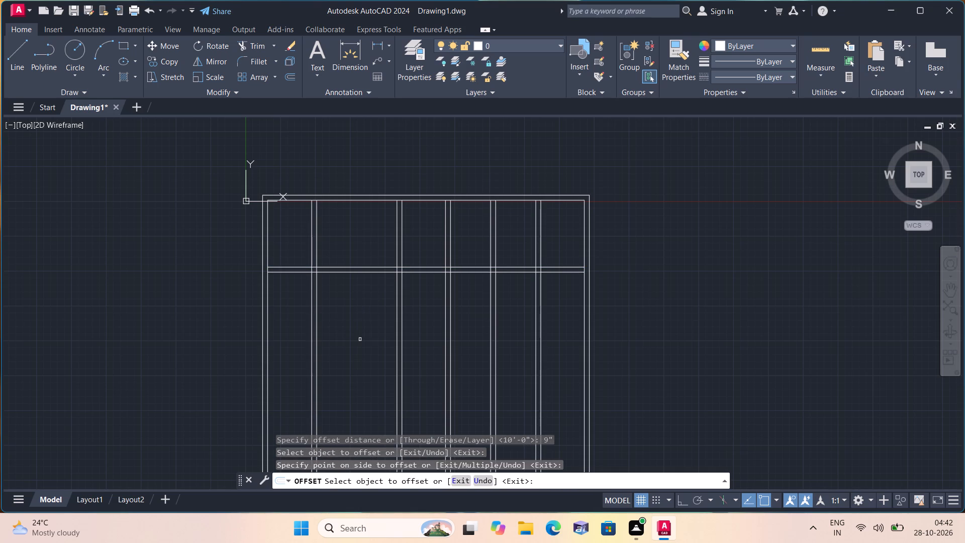
pyautogui.press('space')
# Trim both cross wall lines between the second and third interior walls from the left.
pyautogui.write('tr')
pyautogui.write('im')
pyautogui.press('space')
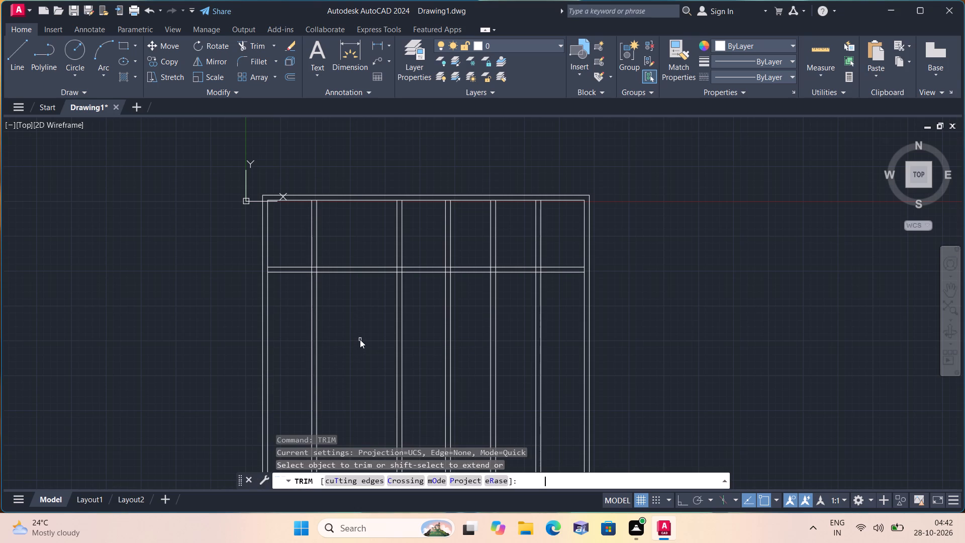
pyautogui.moveTo(424, 264); pyautogui.dragTo(424, 291)
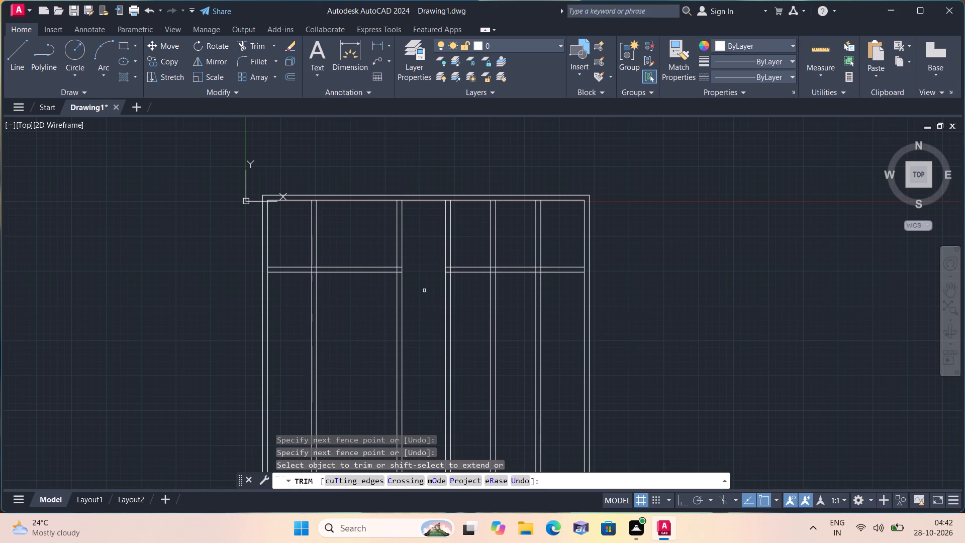
pyautogui.press('space')
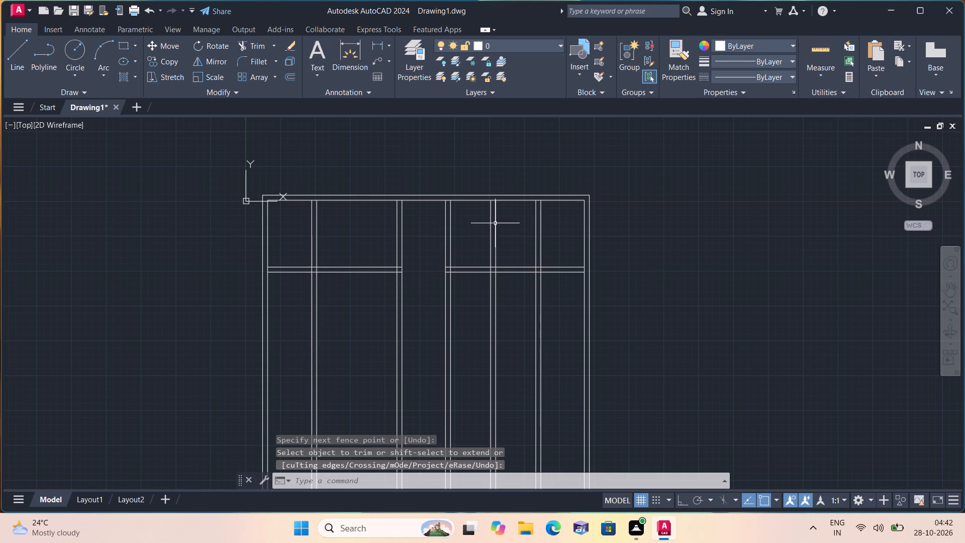
# Erase the two remaining cross wall lines that run from the third interior wall to the right outer wall.
pyautogui.scroll(2, 511, 270)
pyautogui.moveTo(528, 306); pyautogui.dragTo(528, 216)
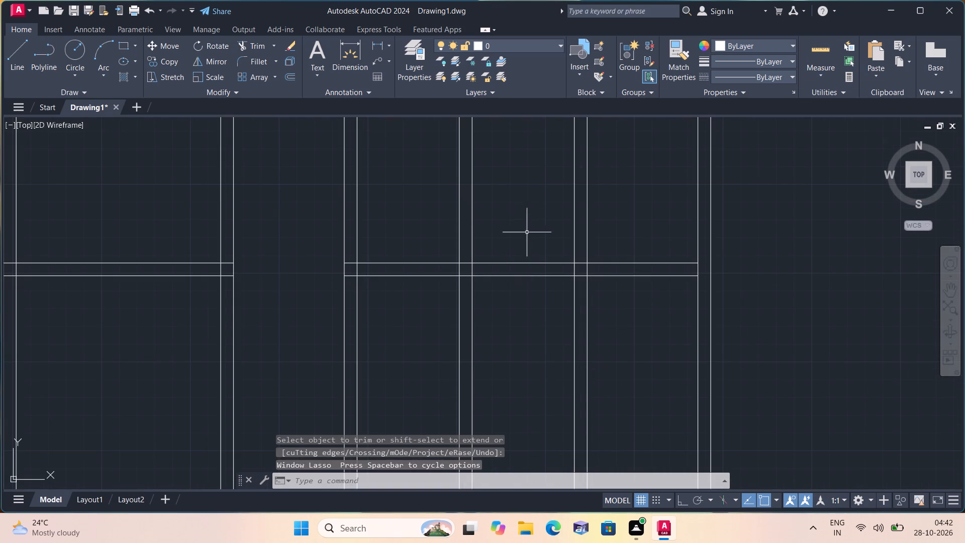
pyautogui.moveTo(548, 313); pyautogui.dragTo(536, 283)
pyautogui.click(503, 201)
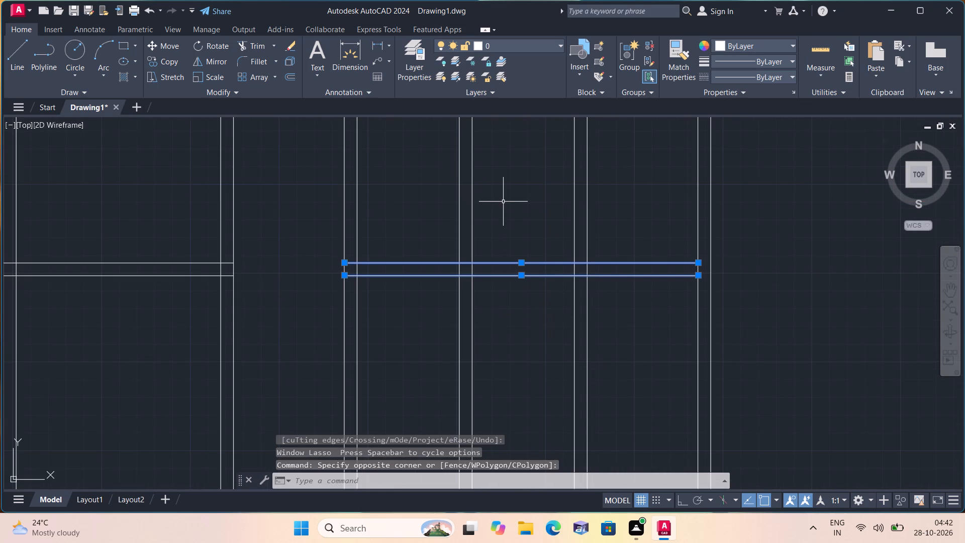
pyautogui.press('Delete')
# Trim the inner top wall line across the leftmost bay, the bay between the second and third interior walls, and the rightmost bay.
pyautogui.scroll(-2, 391, 159)
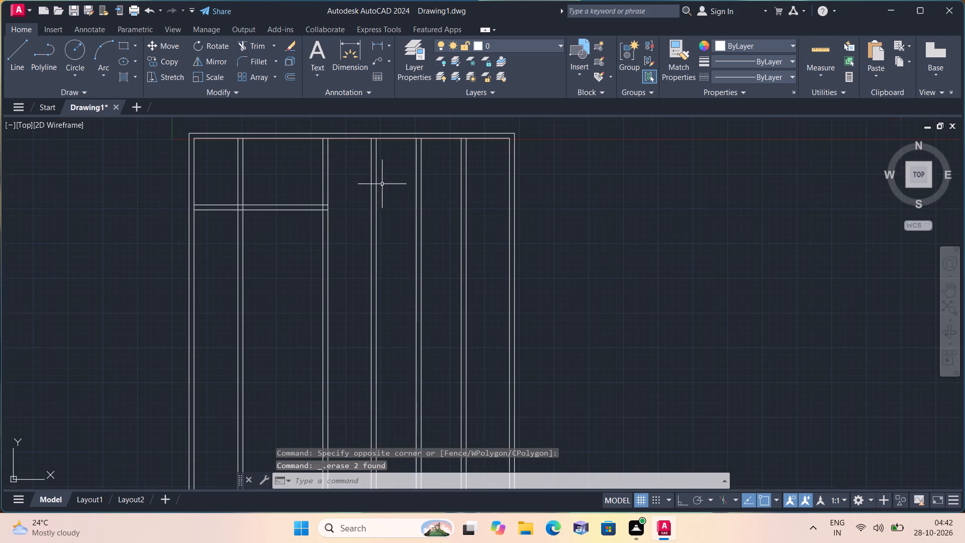
pyautogui.moveTo(272, 189); pyautogui.dragTo(434, 312, button='middle')
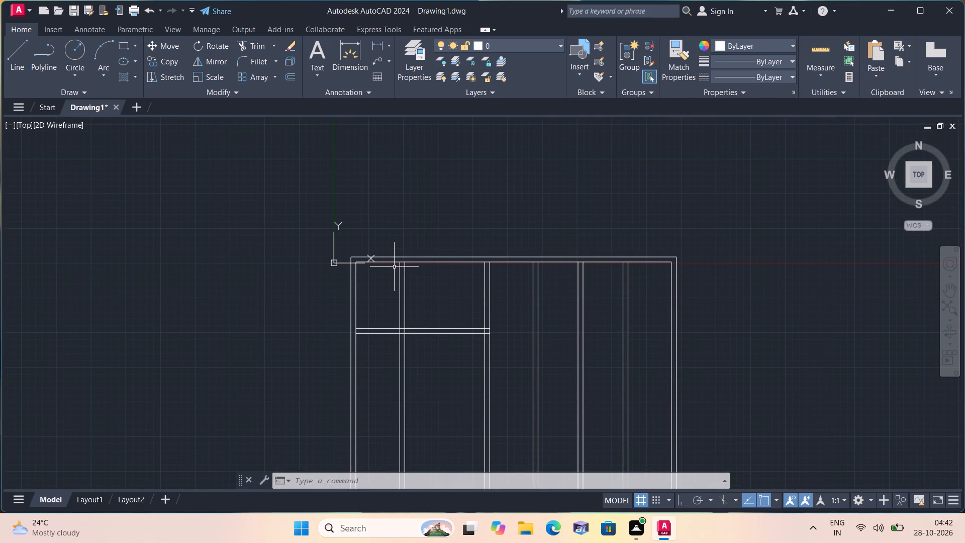
pyautogui.scroll(1, 394, 267)
pyautogui.scroll(1, 350, 255)
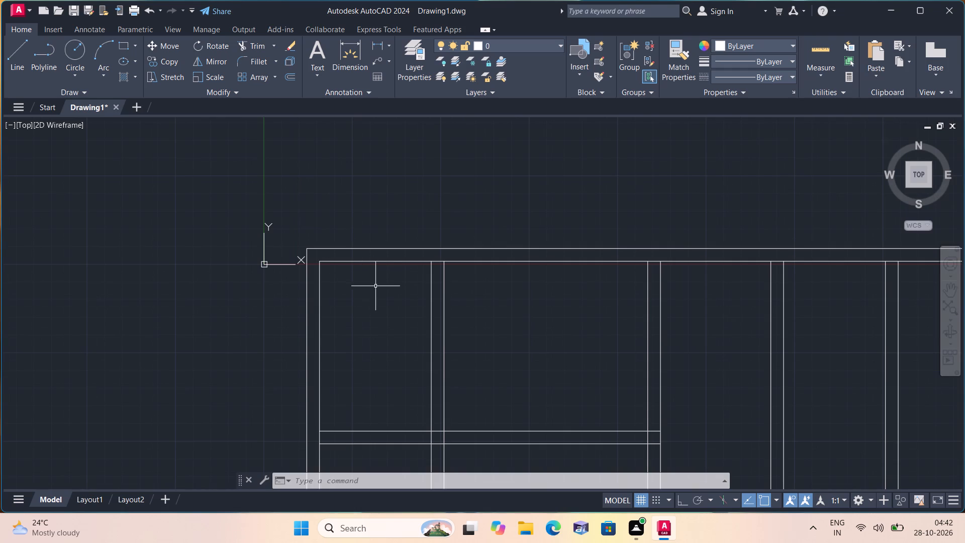
pyautogui.moveTo(381, 295); pyautogui.dragTo(396, 323, button='middle')
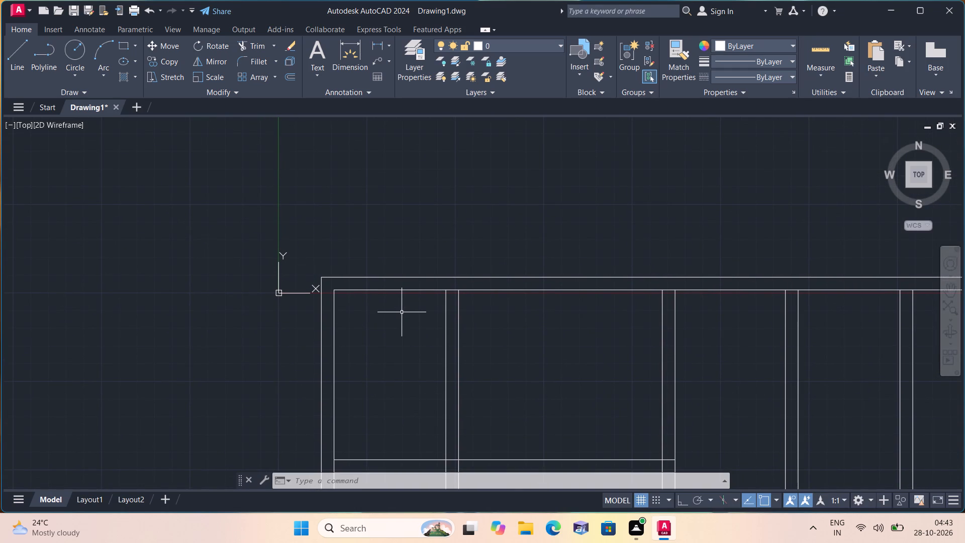
pyautogui.write('trim')
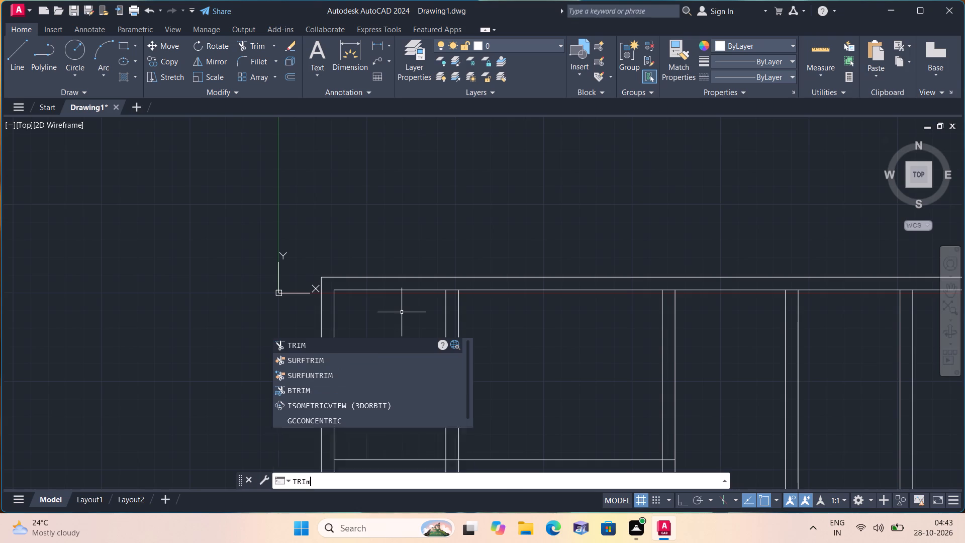
pyautogui.press('space')
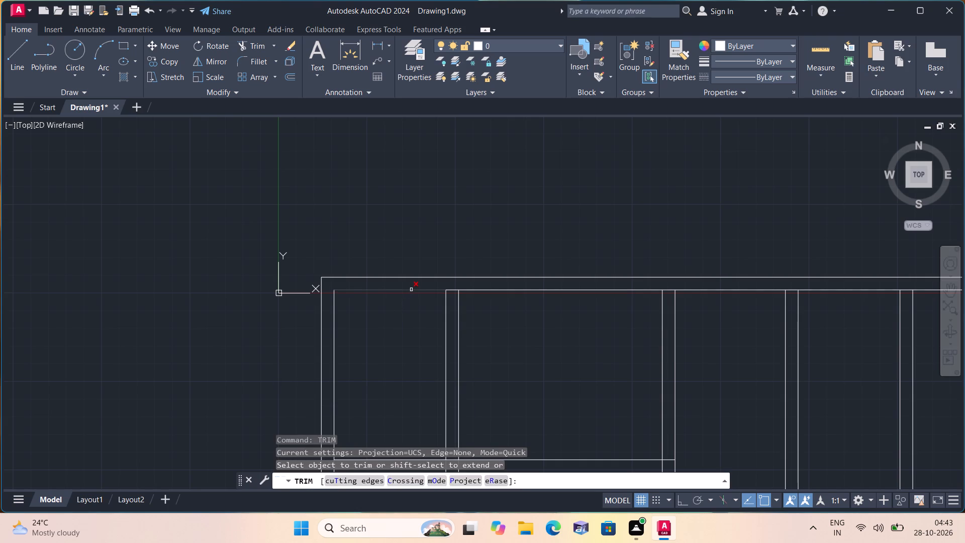
pyautogui.click(411, 290)
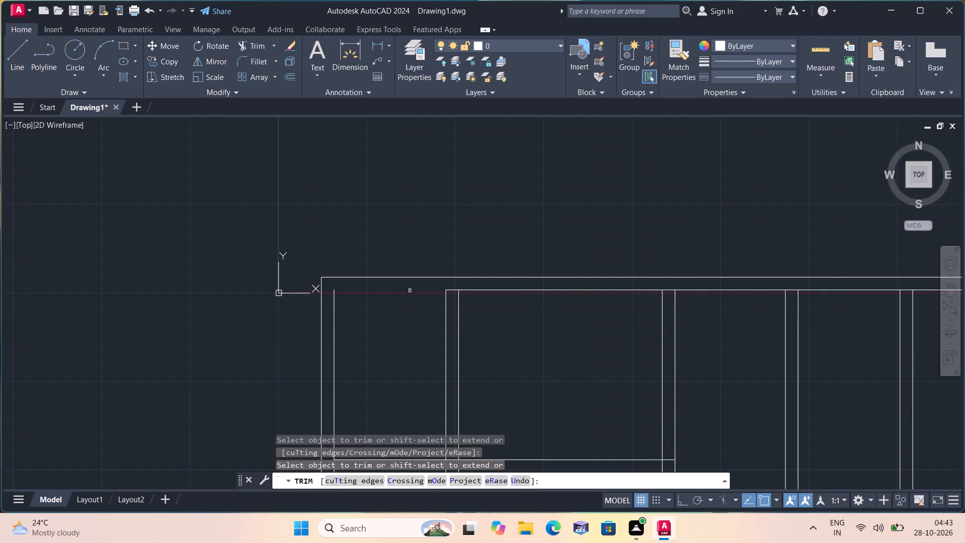
pyautogui.moveTo(405, 335); pyautogui.dragTo(369, 292, button='middle')
pyautogui.scroll(-1, 369, 292)
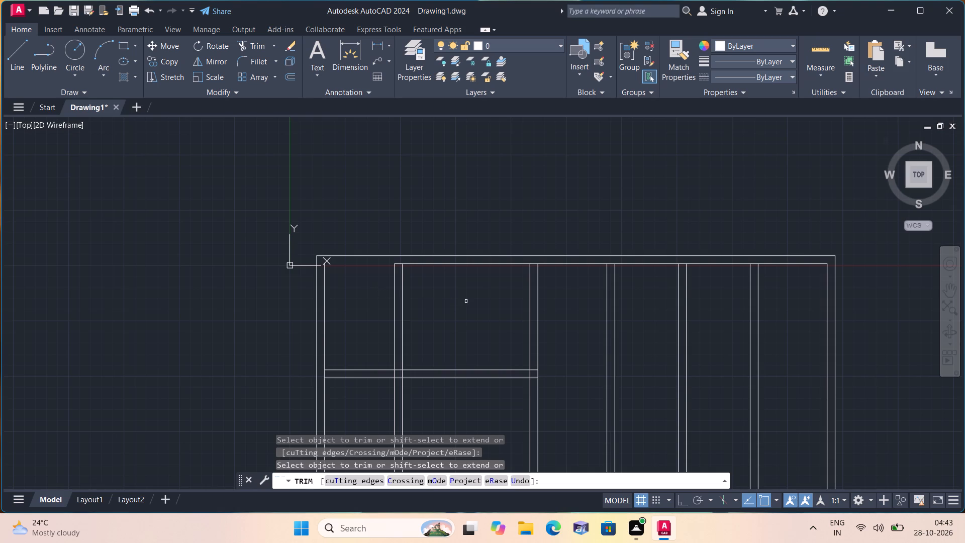
pyautogui.click(551, 263)
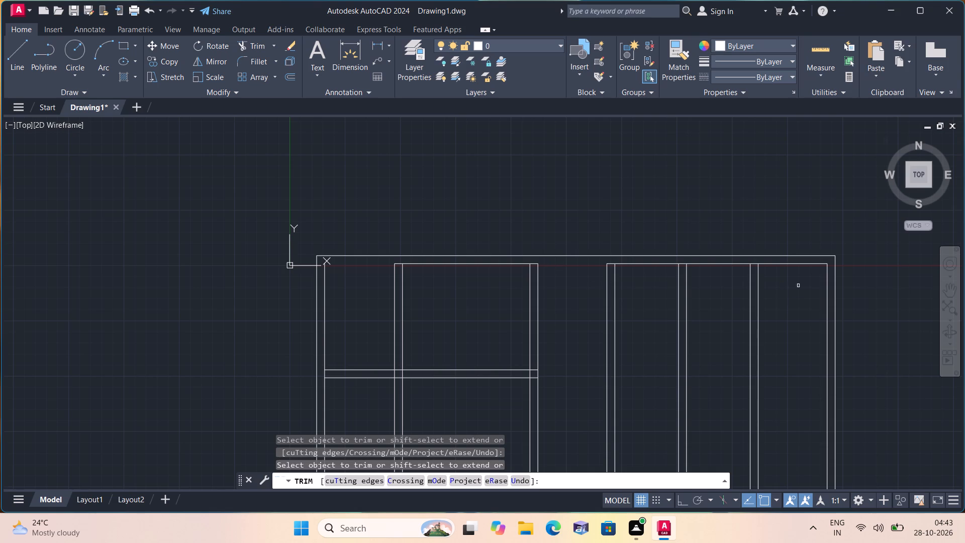
pyautogui.click(798, 263)
pyautogui.press('space')
# Offset the outer top wall line 4.5" downward to form a thinner top wall.
pyautogui.write('off')
pyautogui.press('space')
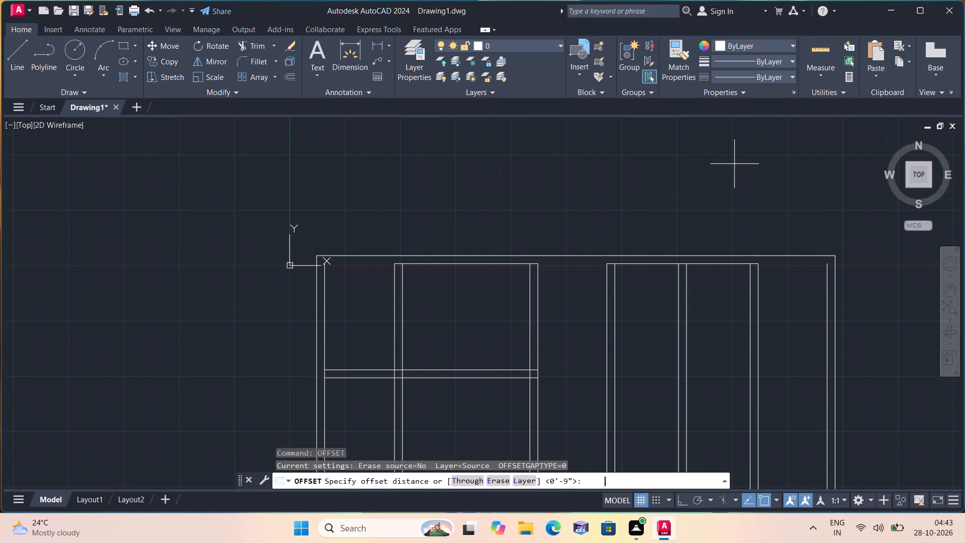
pyautogui.write('4.5"')
pyautogui.press('space')
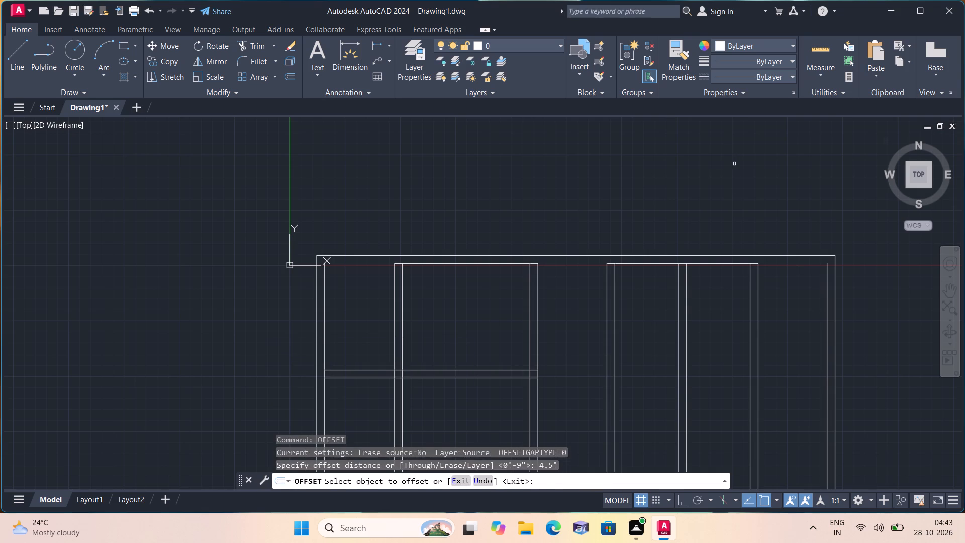
pyautogui.click(543, 256)
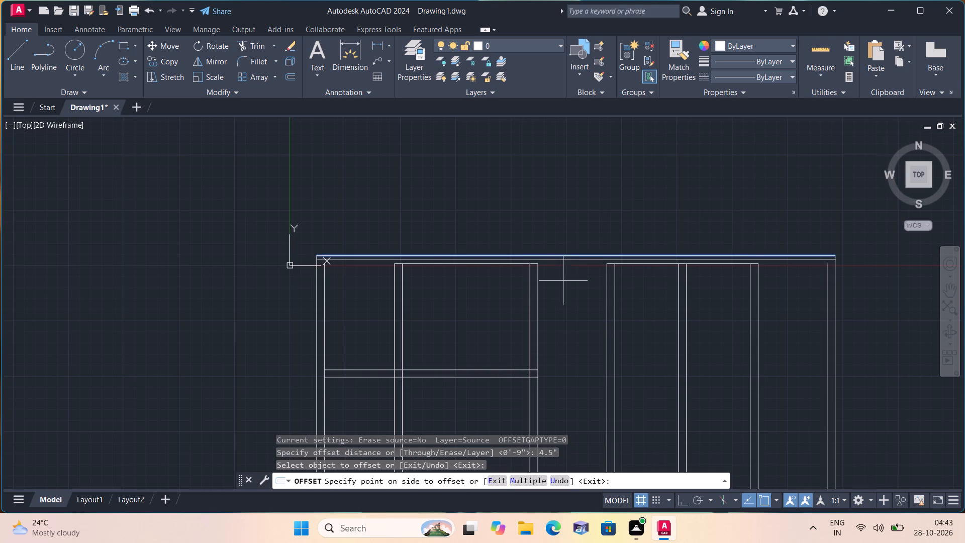
pyautogui.click(564, 283)
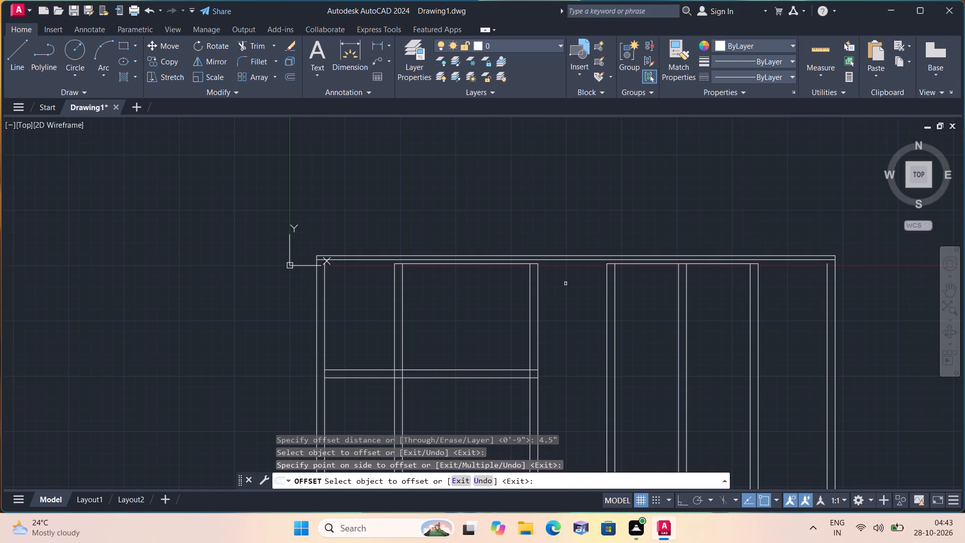
pyautogui.press('space')
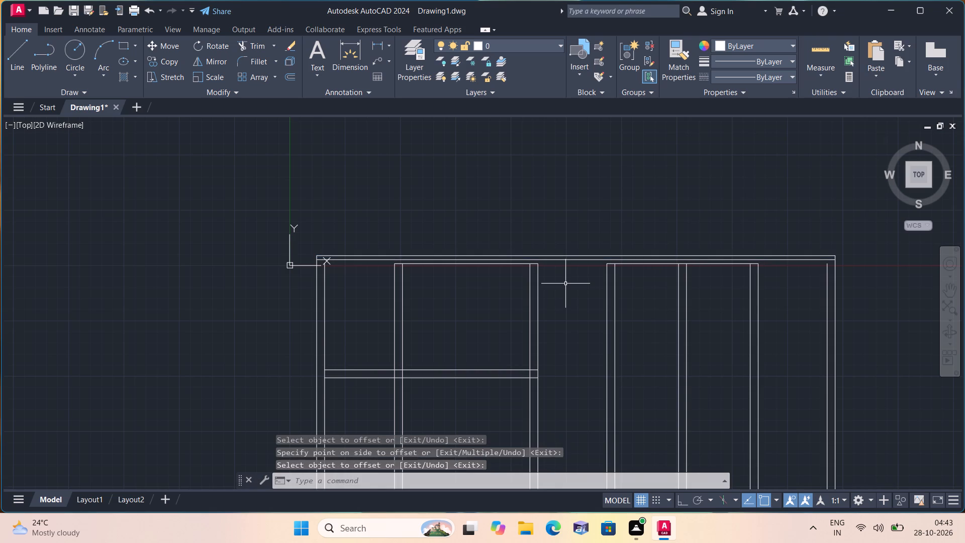
# Extend both lines of the first and second interior walls from the left up to the outer top wall line.
pyautogui.write('exte')
pyautogui.press('space')
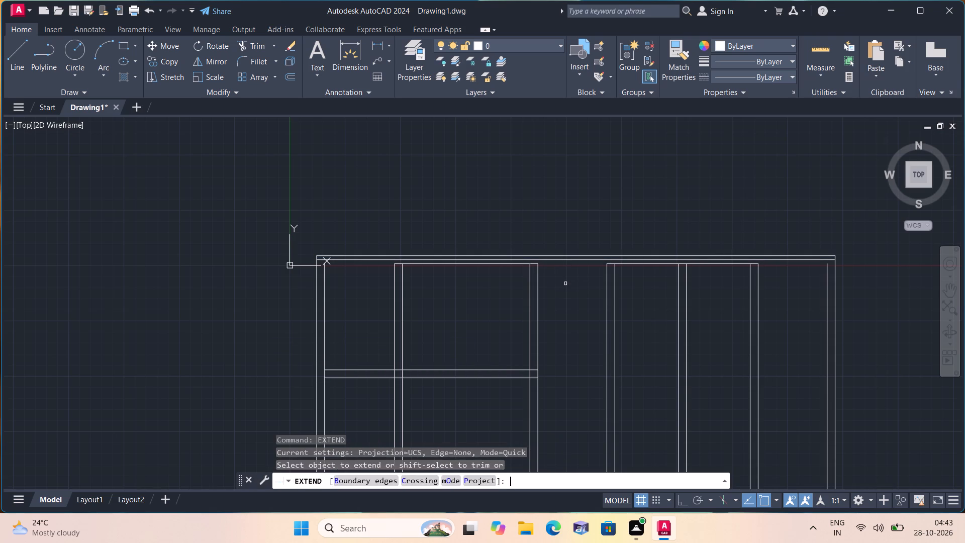
pyautogui.scroll(1, 429, 287)
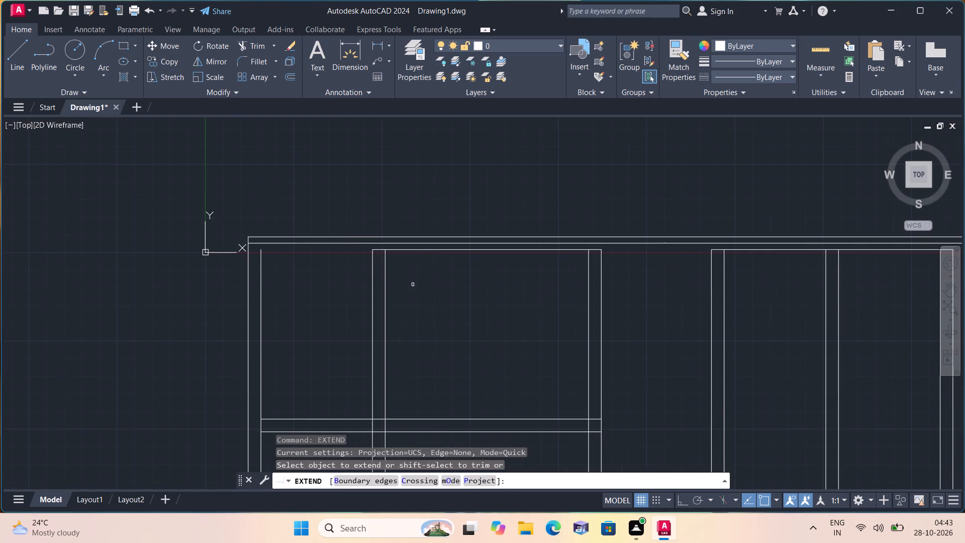
pyautogui.moveTo(345, 263); pyautogui.dragTo(388, 277)
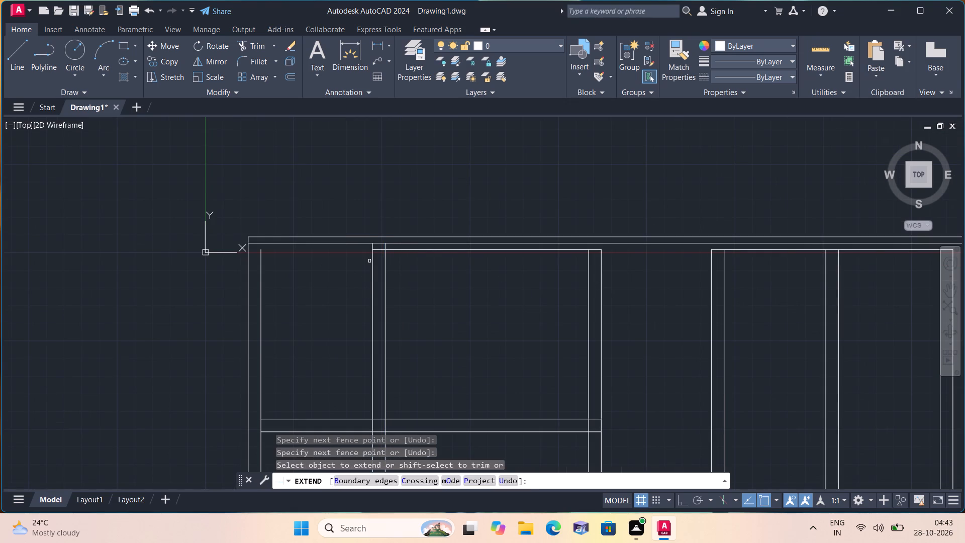
pyautogui.moveTo(369, 261); pyautogui.dragTo(407, 268)
pyautogui.moveTo(555, 275); pyautogui.dragTo(626, 270)
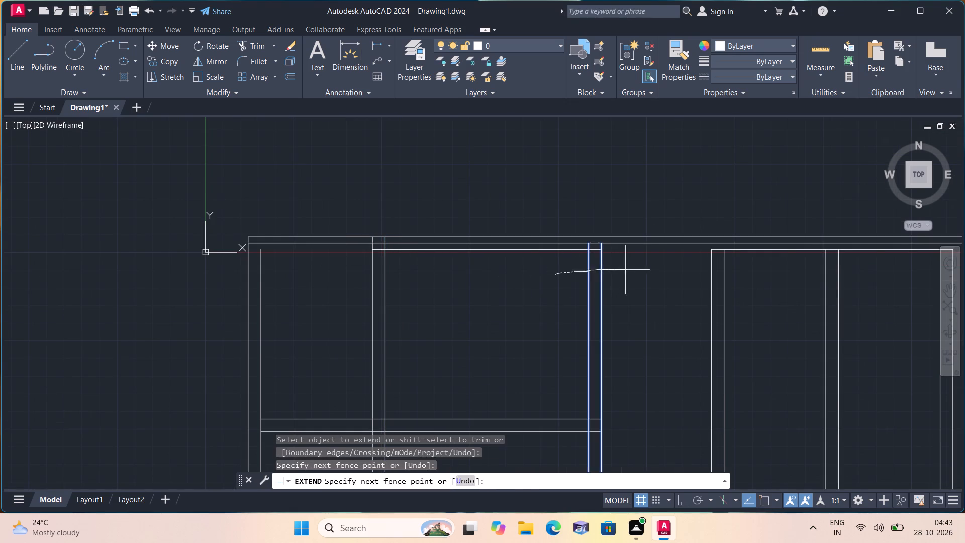
pyautogui.moveTo(626, 270); pyautogui.dragTo(626, 270)
pyautogui.moveTo(627, 270); pyautogui.dragTo(530, 271)
# Extend both lines of the third, fourth and fifth interior walls up to the outer top wall line.
pyautogui.moveTo(665, 276); pyautogui.dragTo(665, 276, button='middle')
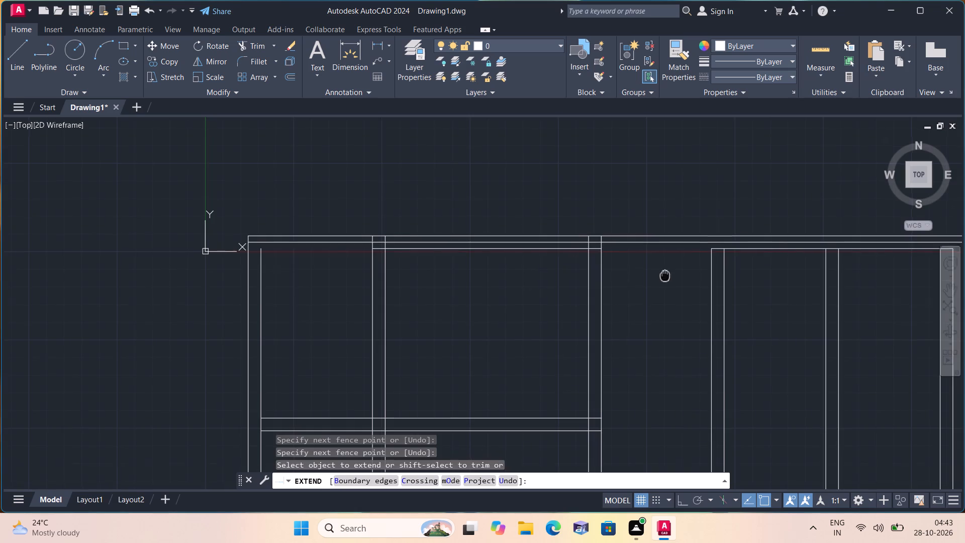
pyautogui.moveTo(665, 276); pyautogui.dragTo(554, 289, button='middle')
pyautogui.moveTo(569, 275); pyautogui.dragTo(641, 277)
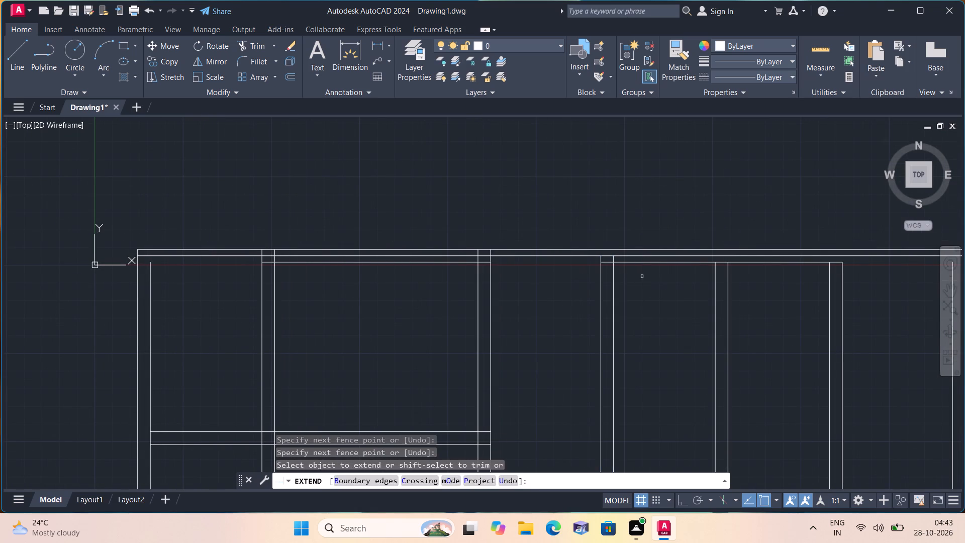
pyautogui.moveTo(642, 276); pyautogui.dragTo(559, 276)
pyautogui.moveTo(694, 269); pyautogui.dragTo(749, 282)
pyautogui.moveTo(754, 279); pyautogui.dragTo(692, 279)
pyautogui.moveTo(798, 283); pyautogui.dragTo(861, 298)
pyautogui.moveTo(863, 285); pyautogui.dragTo(814, 292)
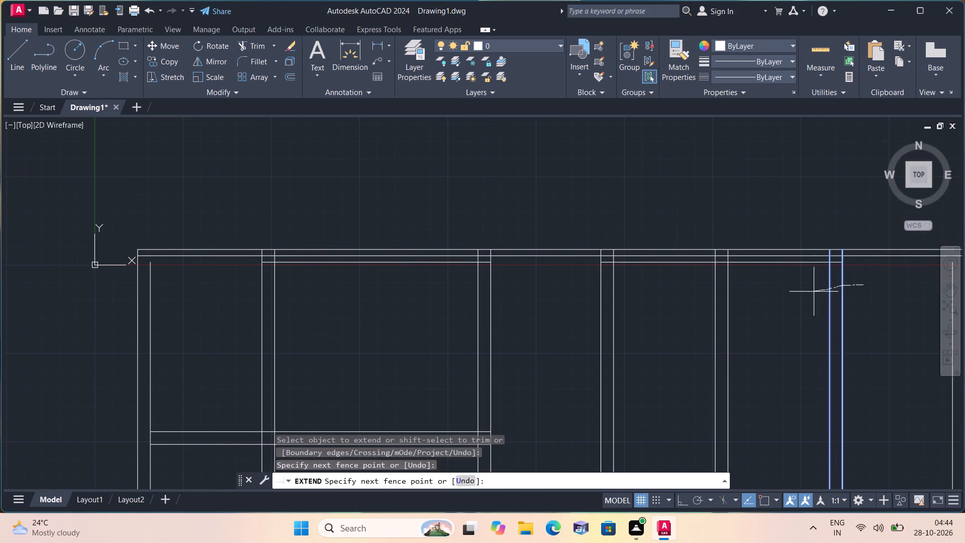
pyautogui.moveTo(814, 292); pyautogui.dragTo(813, 292)
# Extend the right outer wall's inner line up to the 4.5" top wall line.
pyautogui.moveTo(797, 288); pyautogui.dragTo(694, 288, button='middle')
pyautogui.moveTo(823, 267); pyautogui.dragTo(857, 279)
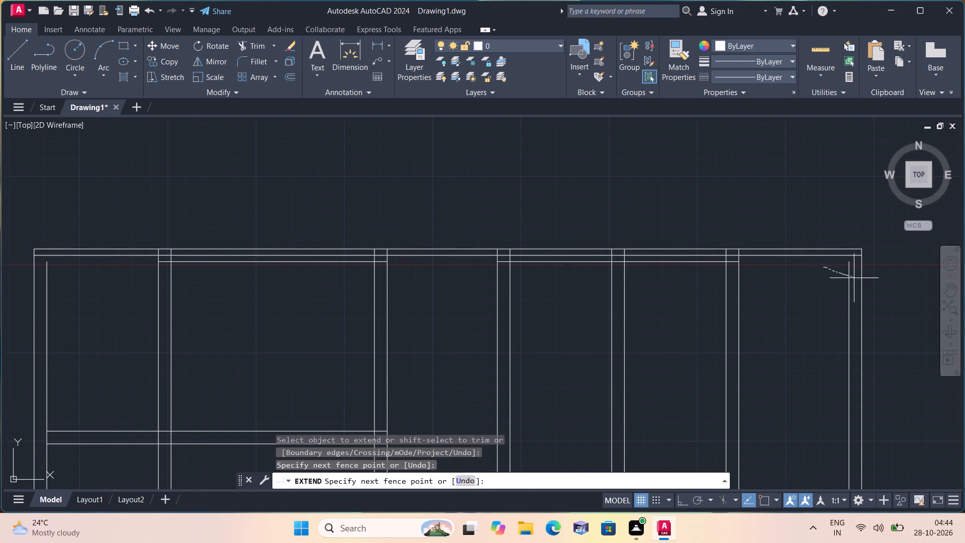
pyautogui.moveTo(857, 279); pyautogui.dragTo(862, 280)
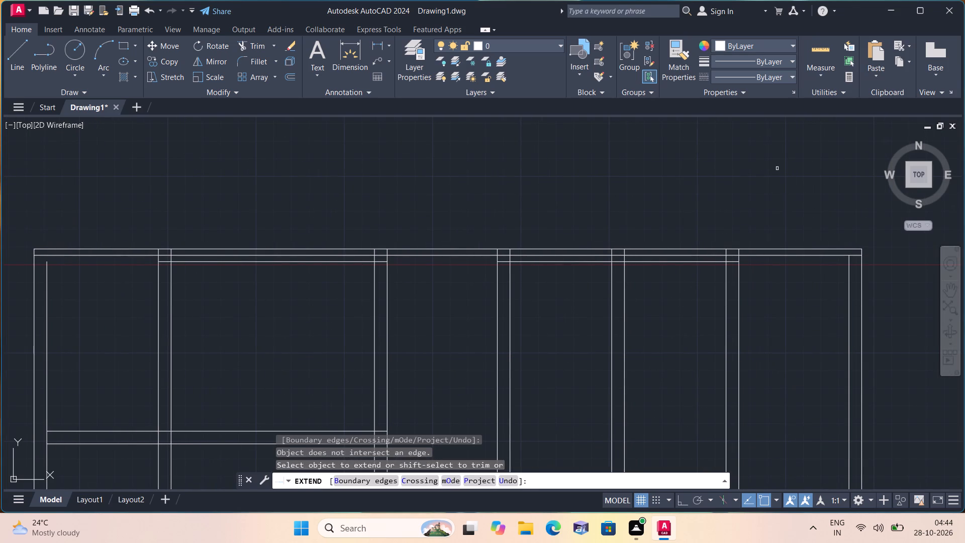
pyautogui.press('space')
# Trim the 4.5" top wall line across the second bay and the overlapping lines where the first interior wall meets the top wall.
pyautogui.write('trim')
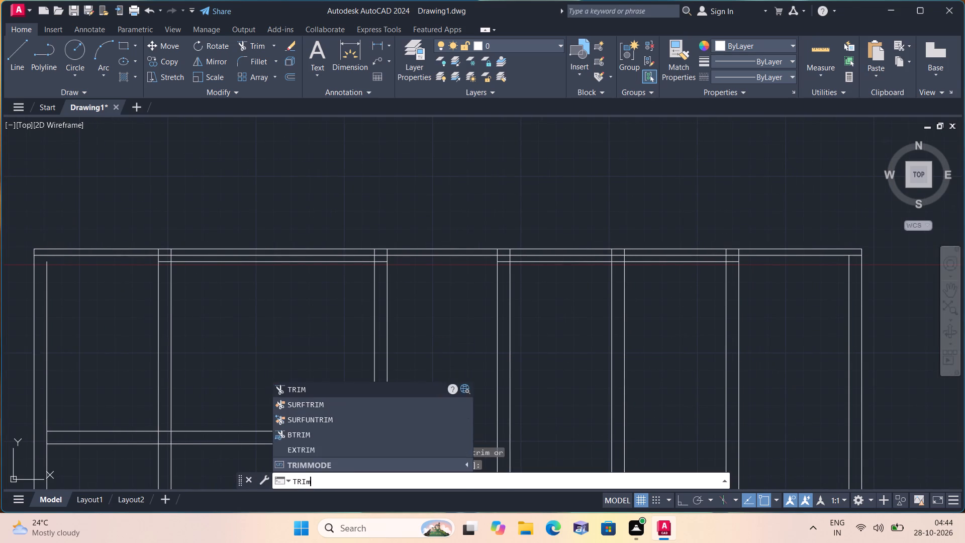
pyautogui.press('space')
pyautogui.scroll(-1, 777, 168)
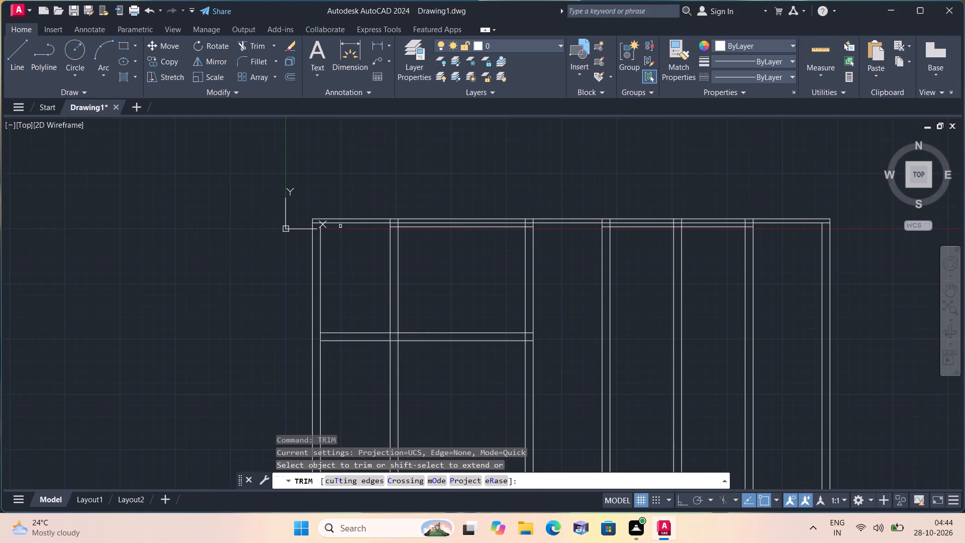
pyautogui.scroll(2, 445, 229)
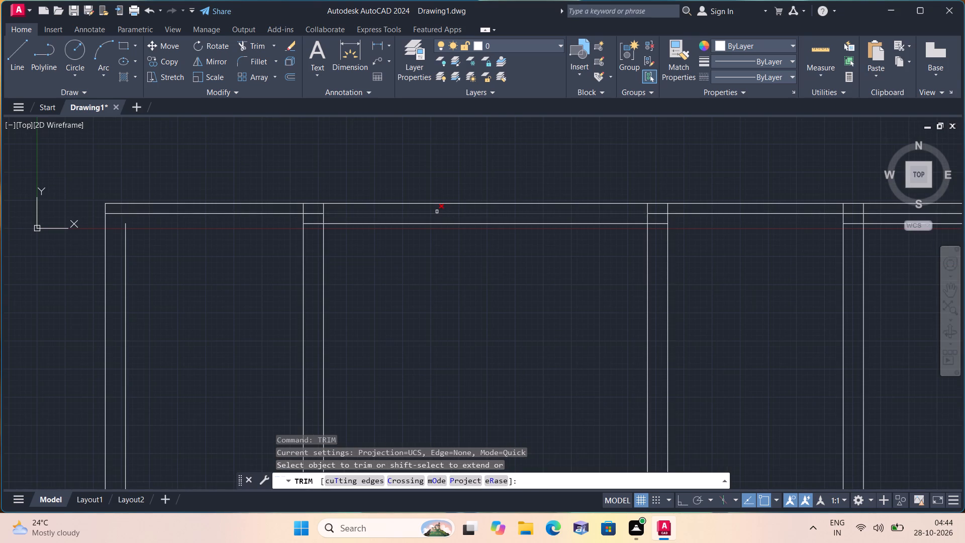
pyautogui.click(438, 213)
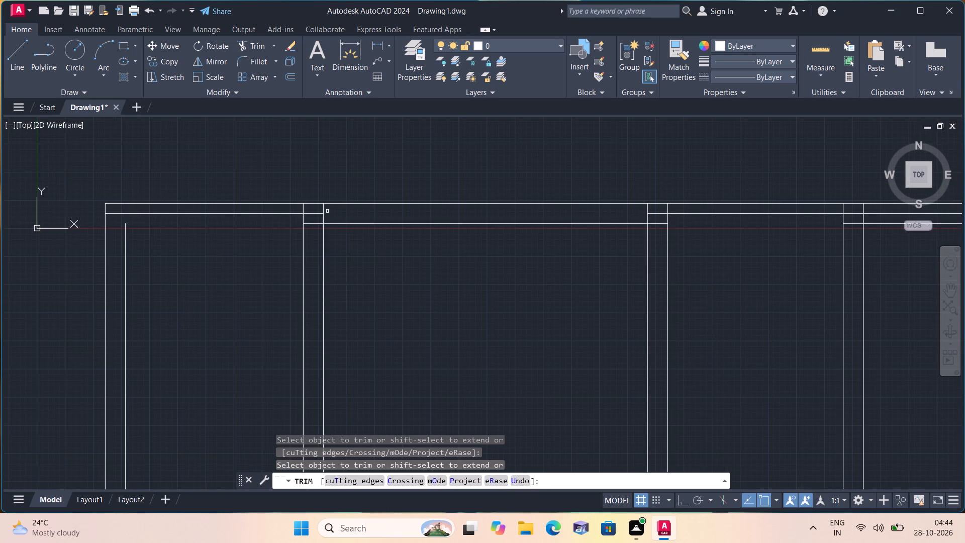
pyautogui.click(315, 210)
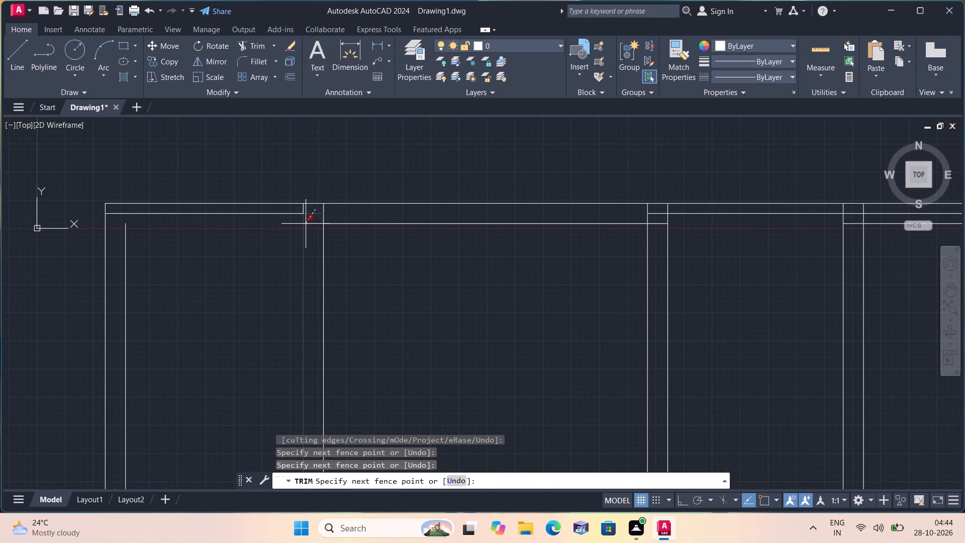
pyautogui.click(313, 224)
pyautogui.scroll(-1, 312, 224)
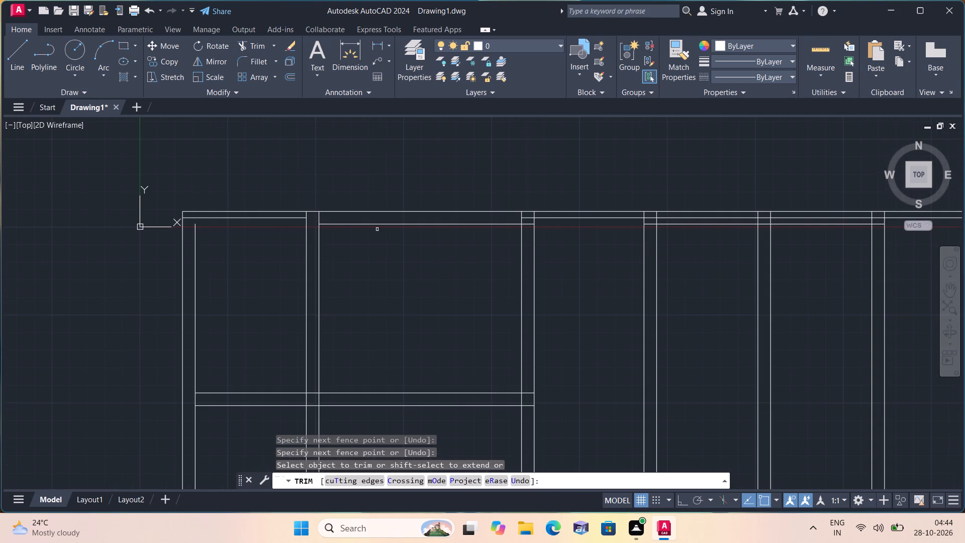
pyautogui.scroll(1, 346, 216)
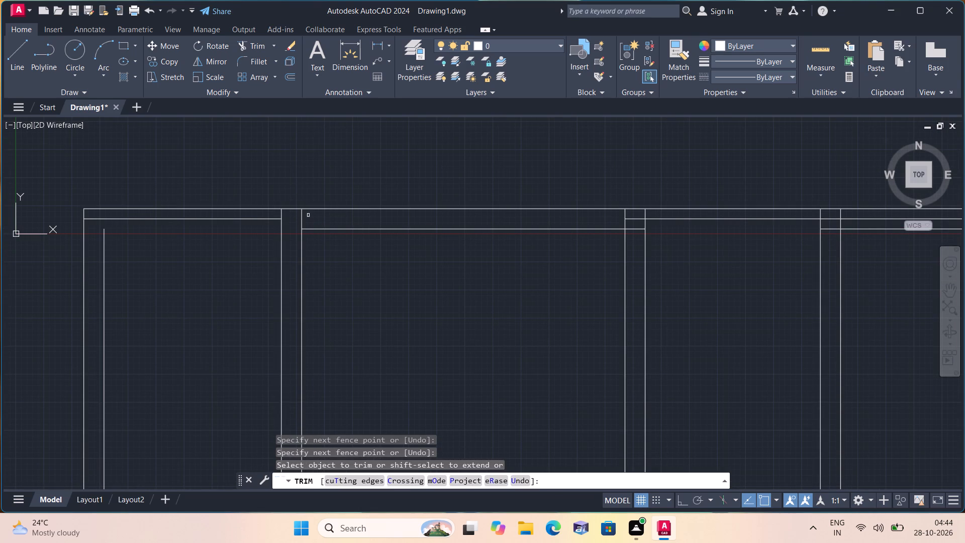
pyautogui.click(300, 217)
pyautogui.click(321, 218)
# Trim the overlapping lines where the second interior wall meets the top wall, leaving the second bay's corner clean.
pyautogui.scroll(-1, 331, 219)
pyautogui.scroll(2, 501, 215)
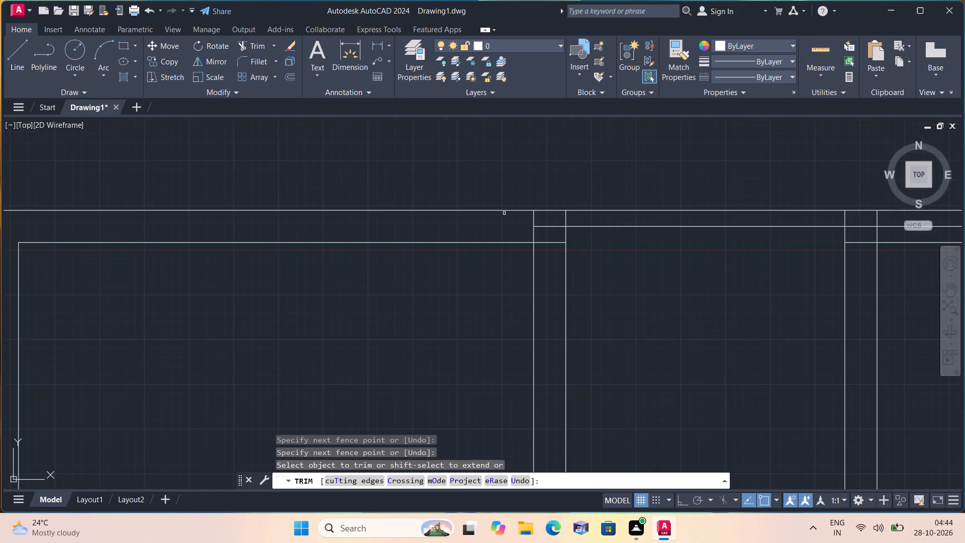
pyautogui.moveTo(522, 228); pyautogui.dragTo(527, 232)
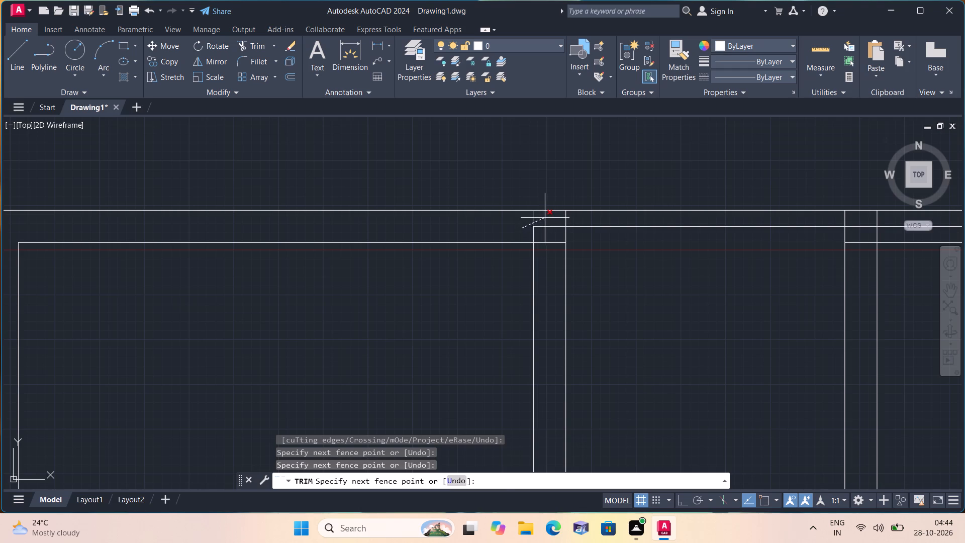
pyautogui.moveTo(546, 225); pyautogui.dragTo(546, 230)
pyautogui.click(531, 215)
pyautogui.click(554, 246)
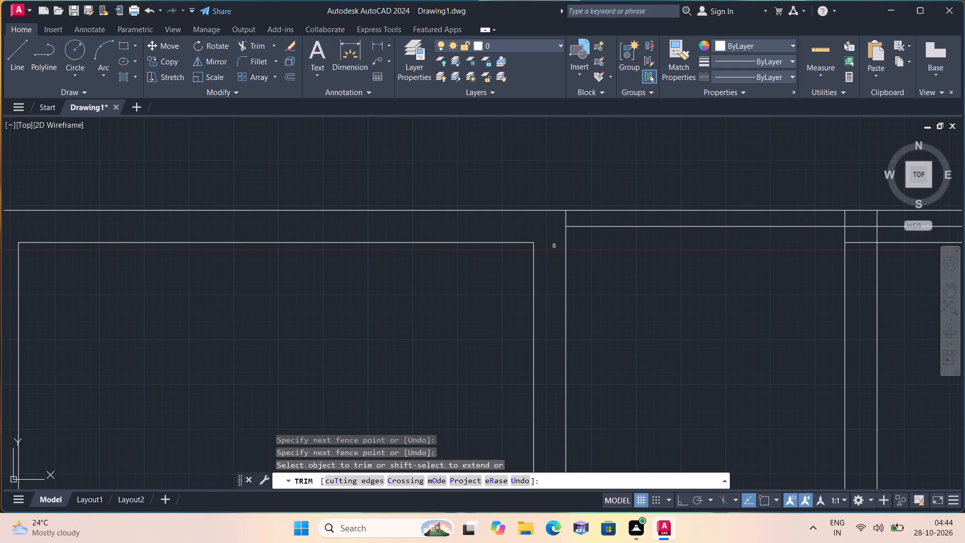
# Trim the top-wall junctions of the third and fourth interior walls and the 4.5" line across the bay between them.
pyautogui.scroll(-3, 554, 246)
pyautogui.moveTo(593, 274); pyautogui.dragTo(587, 283, button='middle')
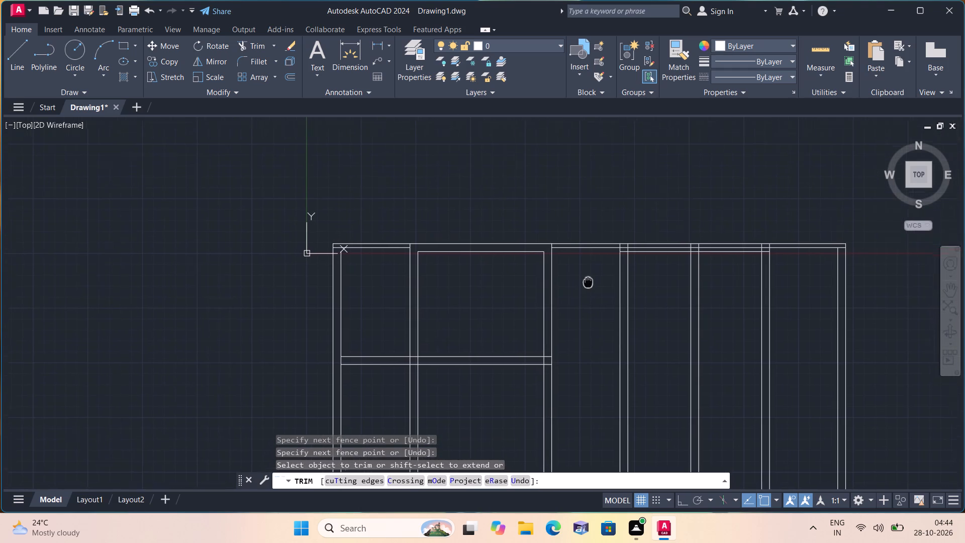
pyautogui.moveTo(587, 283); pyautogui.dragTo(554, 330, button='middle')
pyautogui.scroll(2, 586, 304)
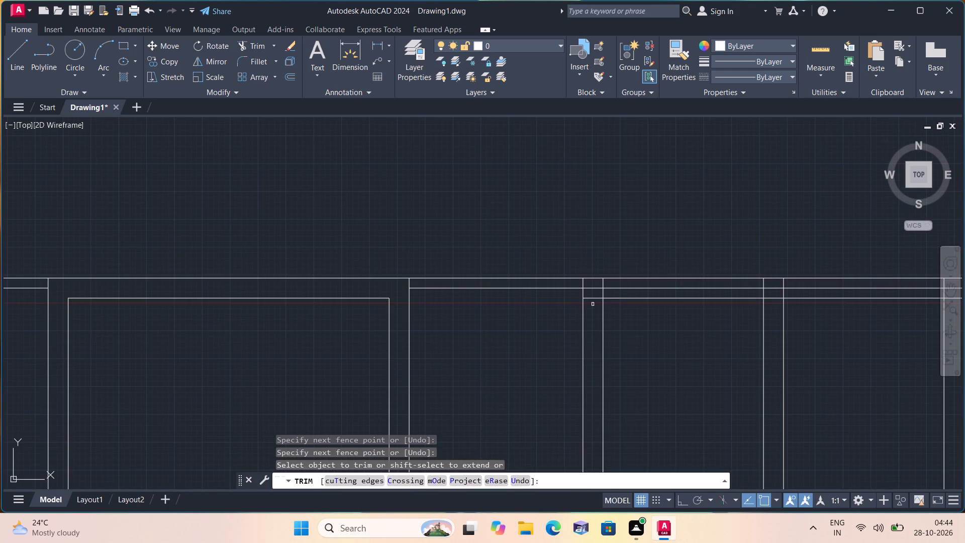
pyautogui.moveTo(594, 305); pyautogui.dragTo(599, 290)
pyautogui.moveTo(598, 289); pyautogui.dragTo(604, 287)
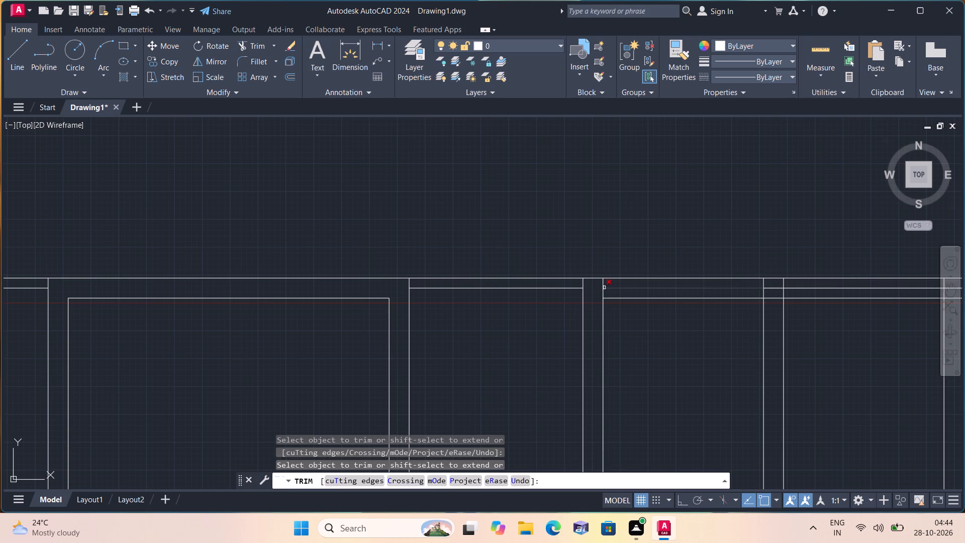
pyautogui.click(604, 288)
pyautogui.click(605, 290)
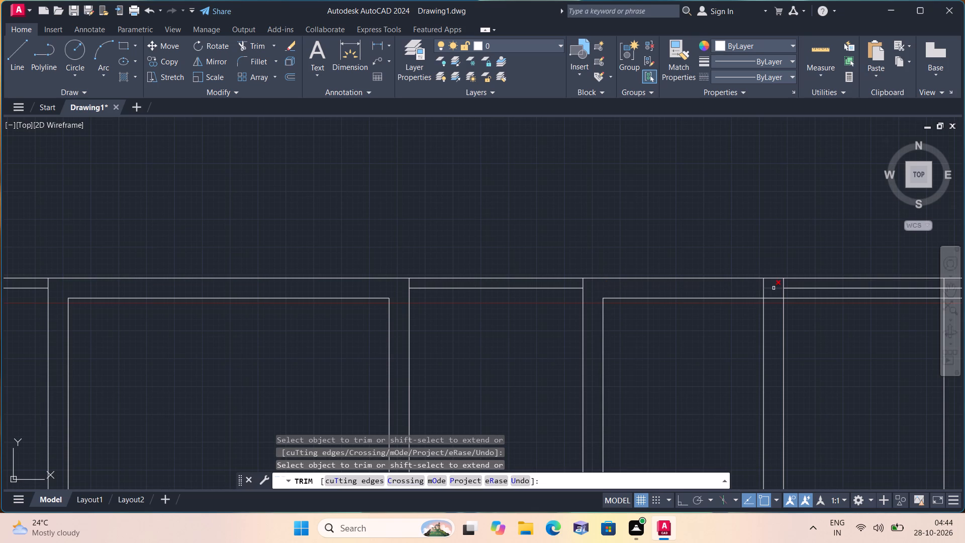
pyautogui.click(765, 287)
pyautogui.click(765, 286)
pyautogui.click(769, 298)
# Trim the 9" inner top wall line across the bay between the fourth and fifth interior walls.
pyautogui.scroll(-2, 766, 314)
pyautogui.moveTo(802, 324); pyautogui.dragTo(672, 337, button='middle')
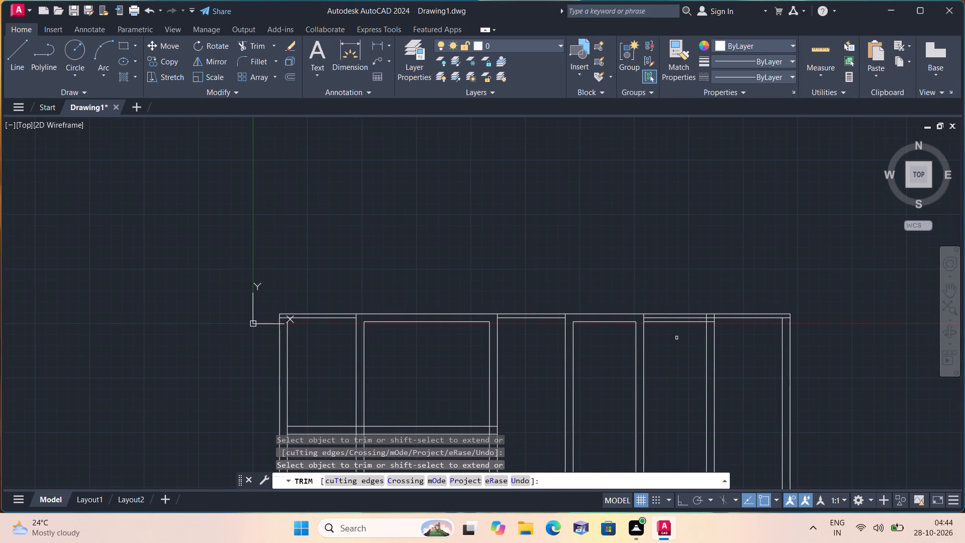
pyautogui.scroll(1, 651, 323)
pyautogui.click(651, 323)
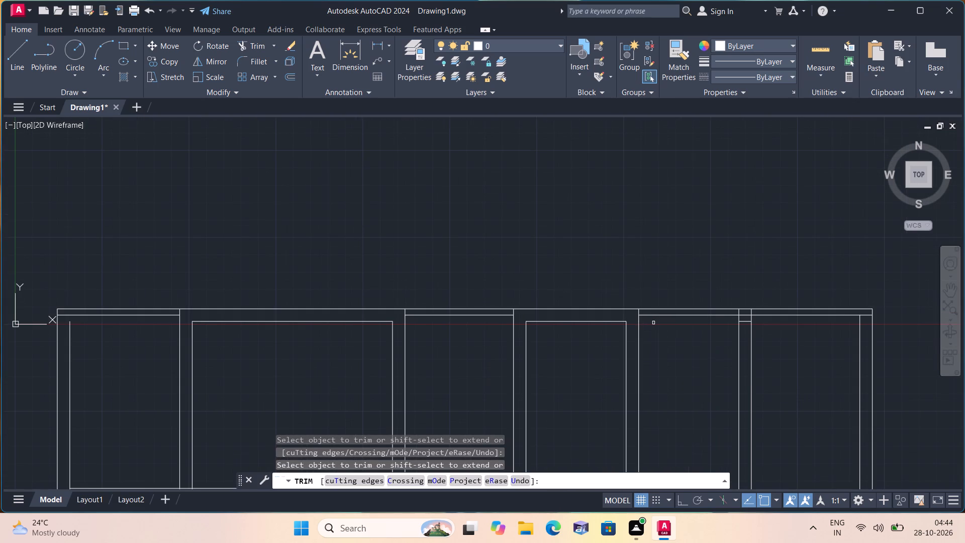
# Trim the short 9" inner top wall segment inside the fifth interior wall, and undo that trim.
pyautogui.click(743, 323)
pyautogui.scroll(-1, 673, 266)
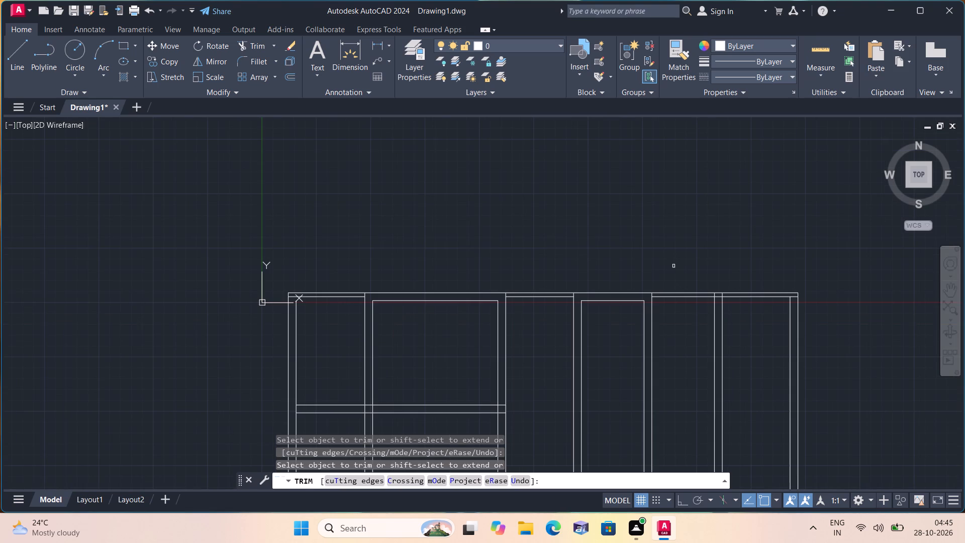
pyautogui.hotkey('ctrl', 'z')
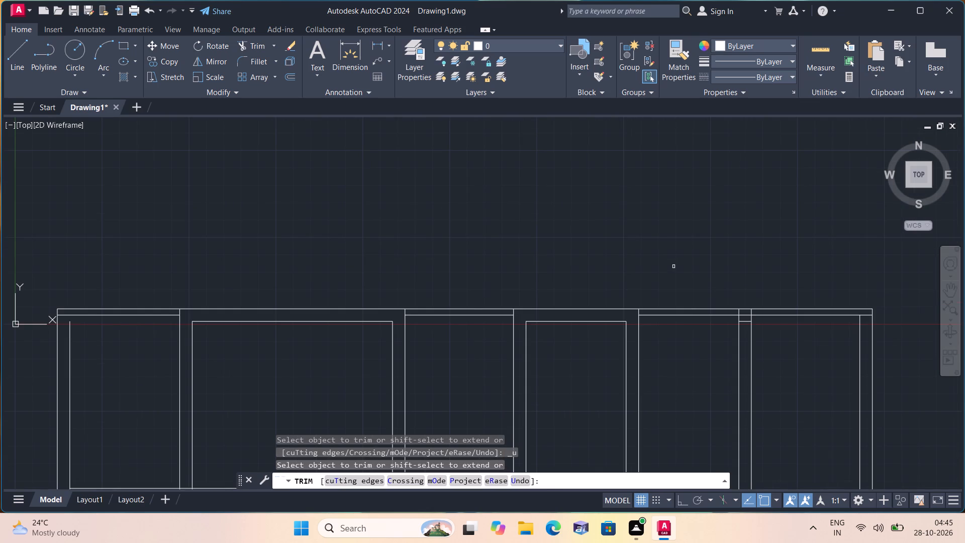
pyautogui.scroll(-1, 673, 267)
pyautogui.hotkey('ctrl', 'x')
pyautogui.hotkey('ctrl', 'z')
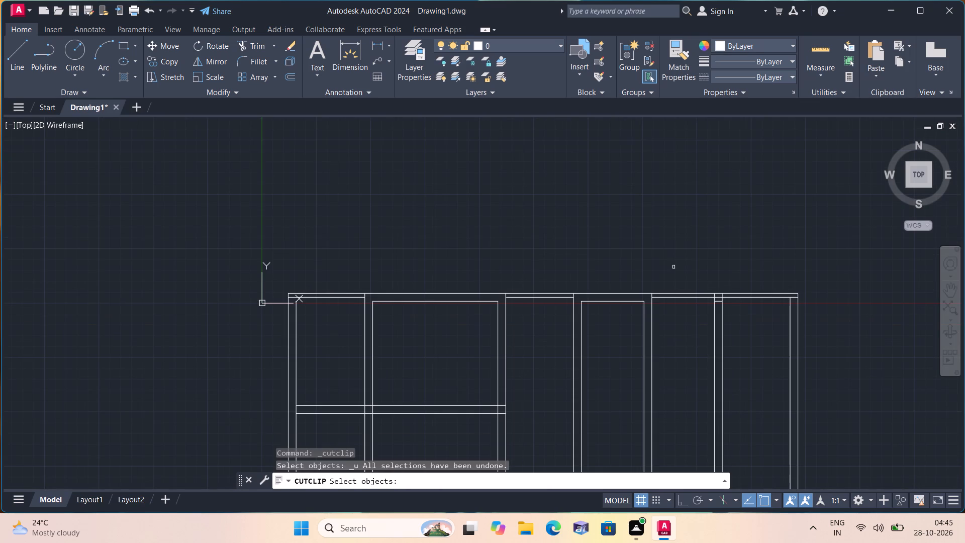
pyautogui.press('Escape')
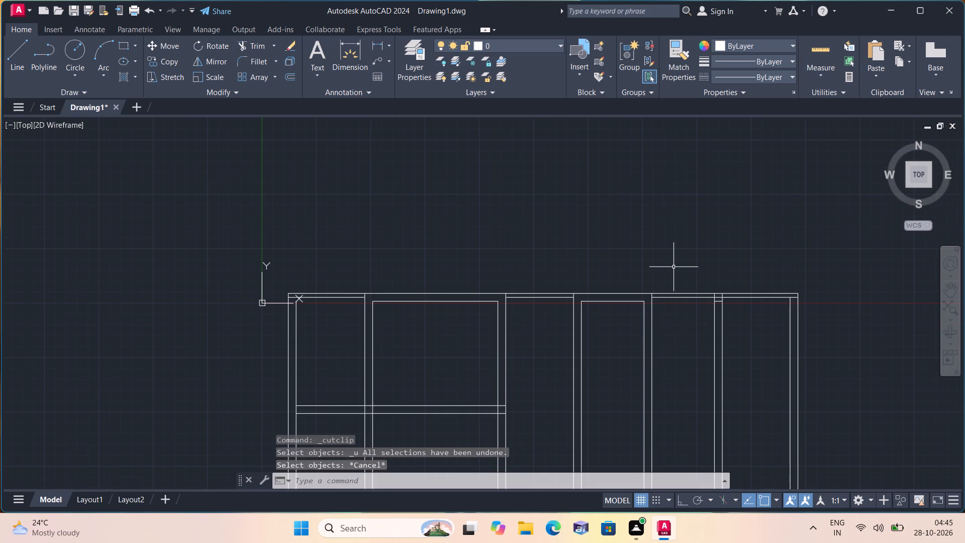
# Undo the last cut, group and trim commands, restoring the untrimmed wall lines along the top wall.
pyautogui.hotkey('ctrl', 'z')
pyautogui.hotkey('ctrl', 'z')
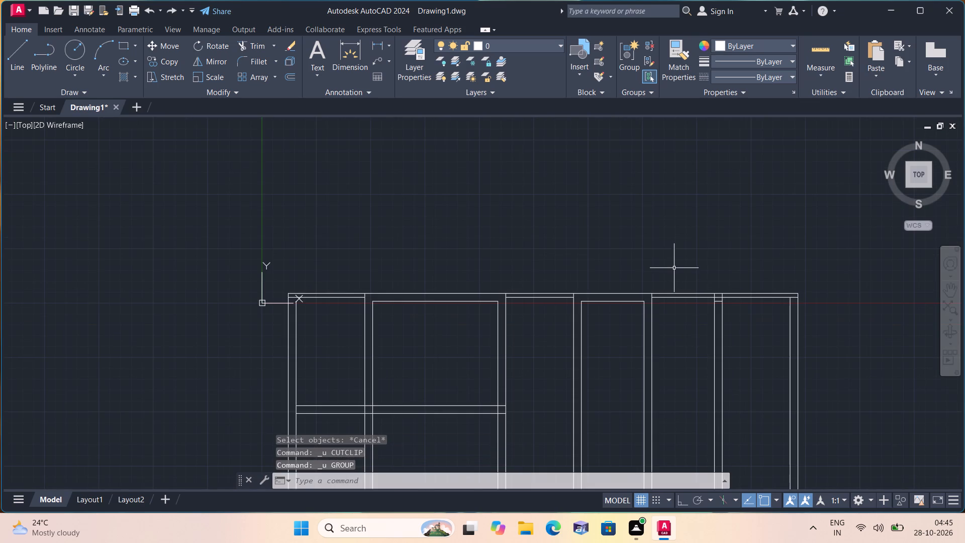
pyautogui.hotkey('ctrl', 'z')
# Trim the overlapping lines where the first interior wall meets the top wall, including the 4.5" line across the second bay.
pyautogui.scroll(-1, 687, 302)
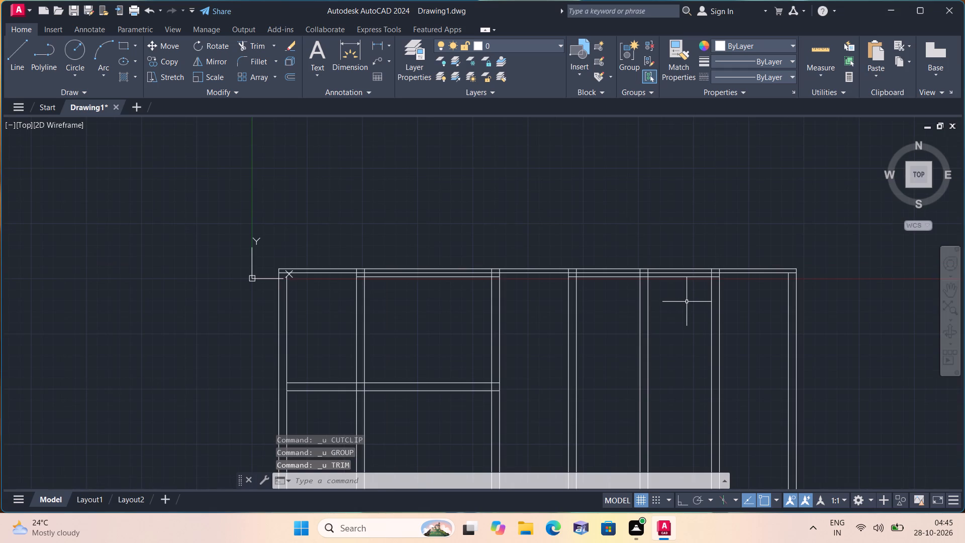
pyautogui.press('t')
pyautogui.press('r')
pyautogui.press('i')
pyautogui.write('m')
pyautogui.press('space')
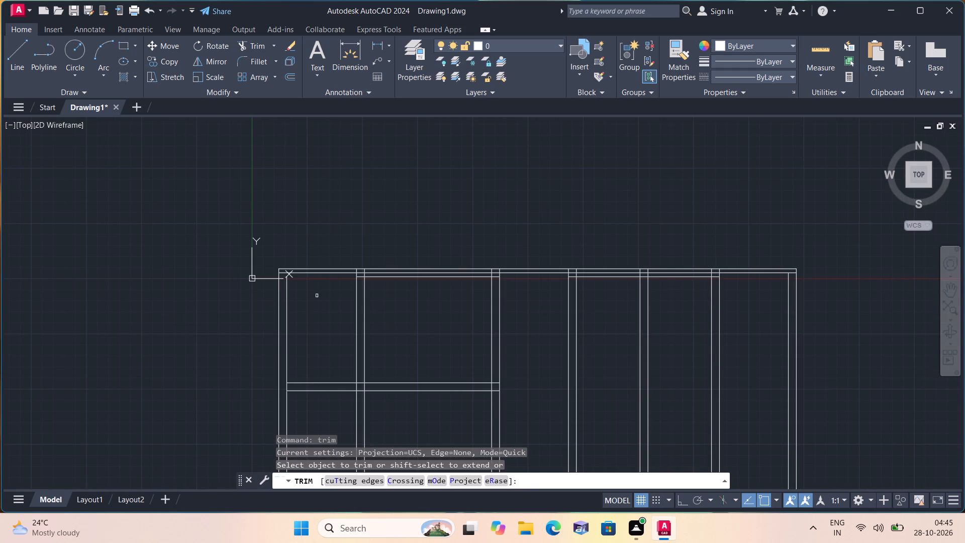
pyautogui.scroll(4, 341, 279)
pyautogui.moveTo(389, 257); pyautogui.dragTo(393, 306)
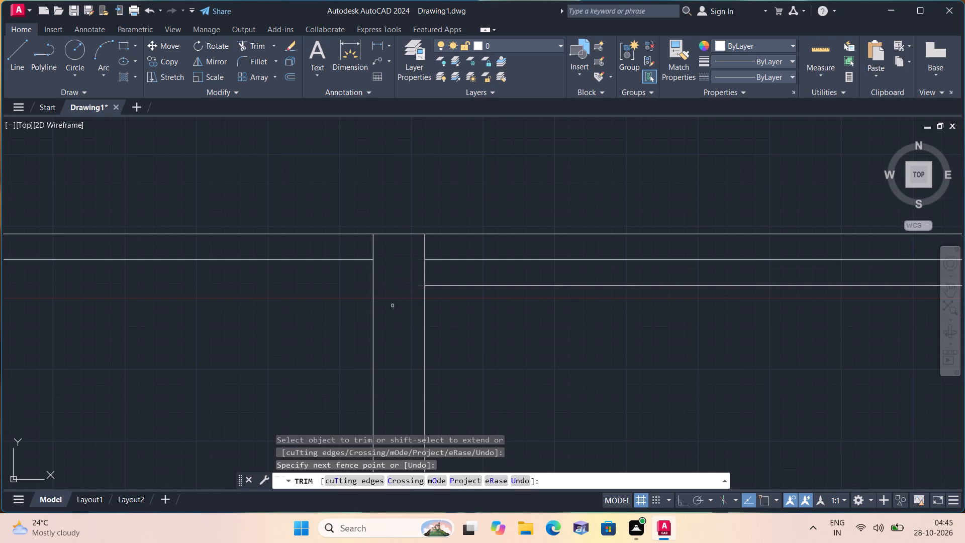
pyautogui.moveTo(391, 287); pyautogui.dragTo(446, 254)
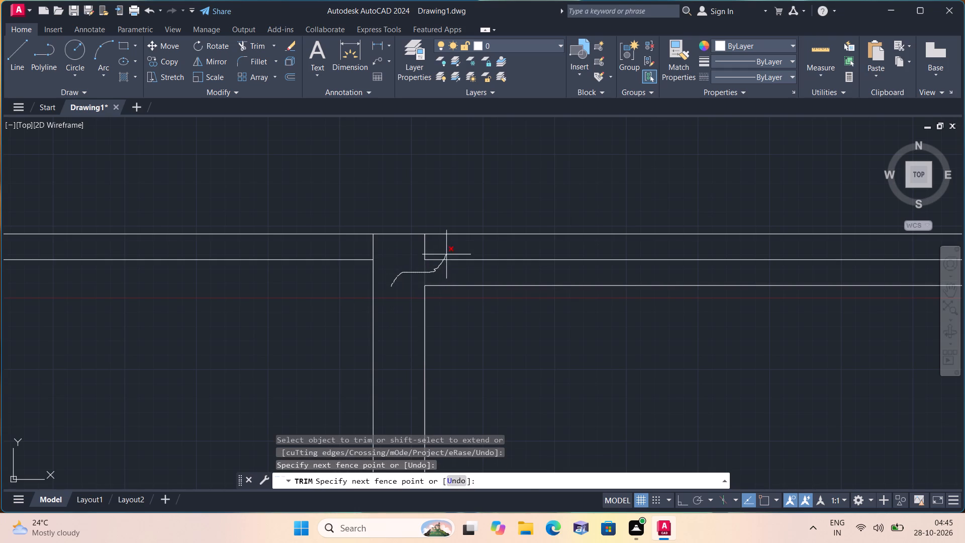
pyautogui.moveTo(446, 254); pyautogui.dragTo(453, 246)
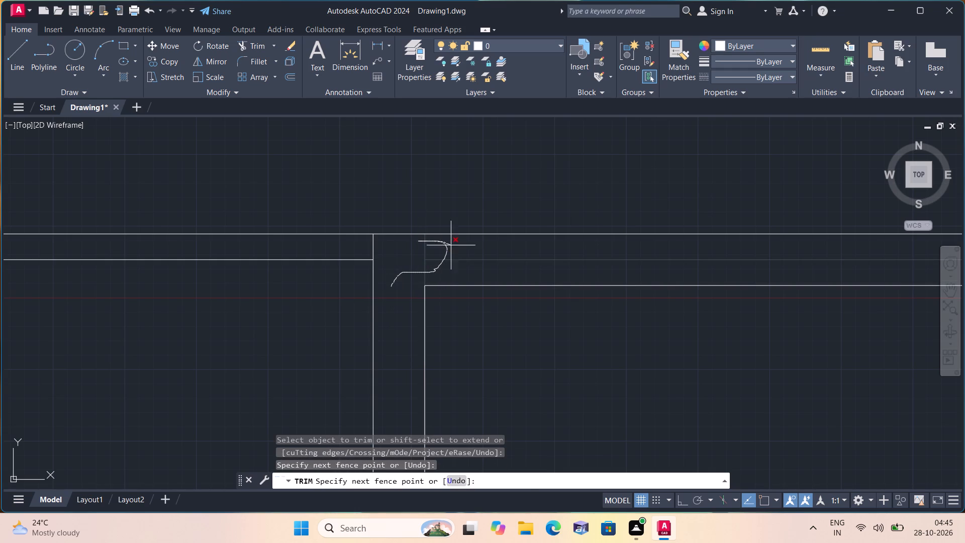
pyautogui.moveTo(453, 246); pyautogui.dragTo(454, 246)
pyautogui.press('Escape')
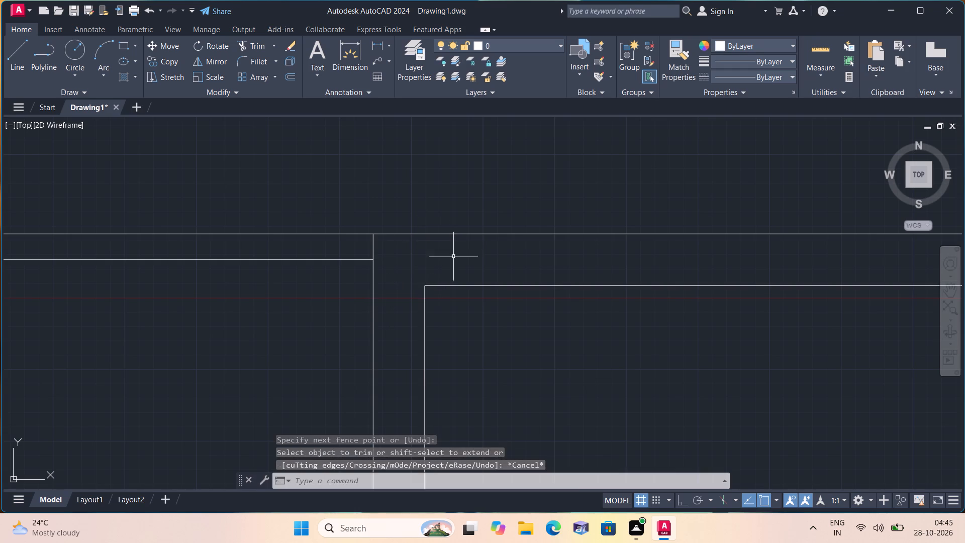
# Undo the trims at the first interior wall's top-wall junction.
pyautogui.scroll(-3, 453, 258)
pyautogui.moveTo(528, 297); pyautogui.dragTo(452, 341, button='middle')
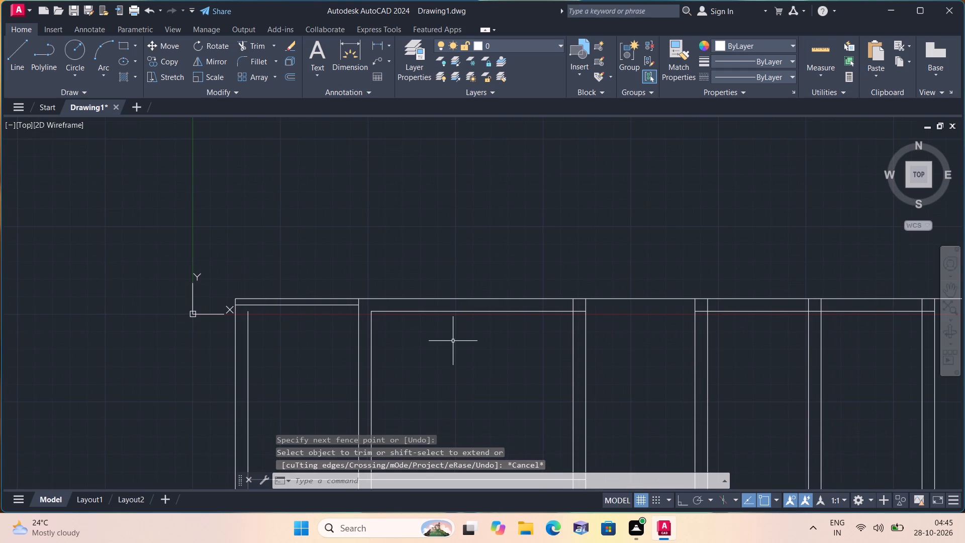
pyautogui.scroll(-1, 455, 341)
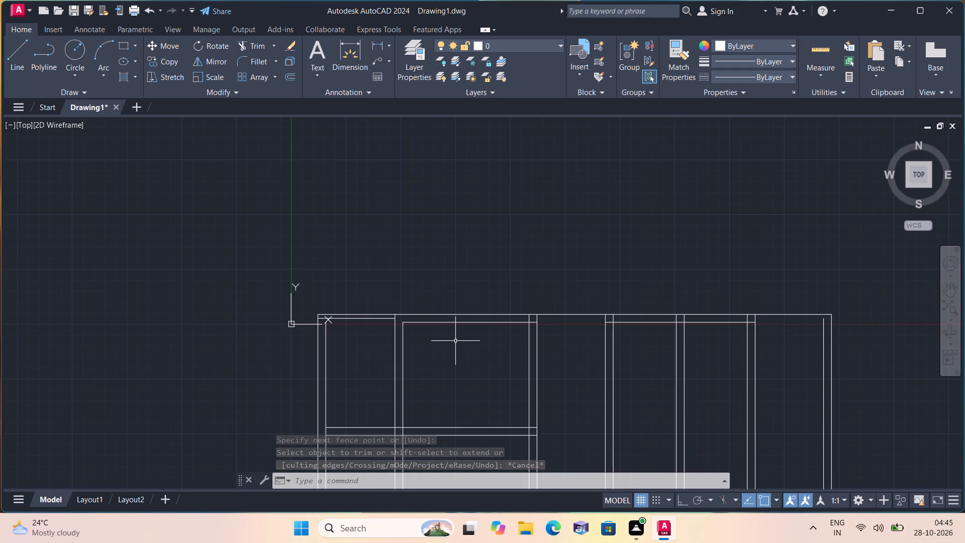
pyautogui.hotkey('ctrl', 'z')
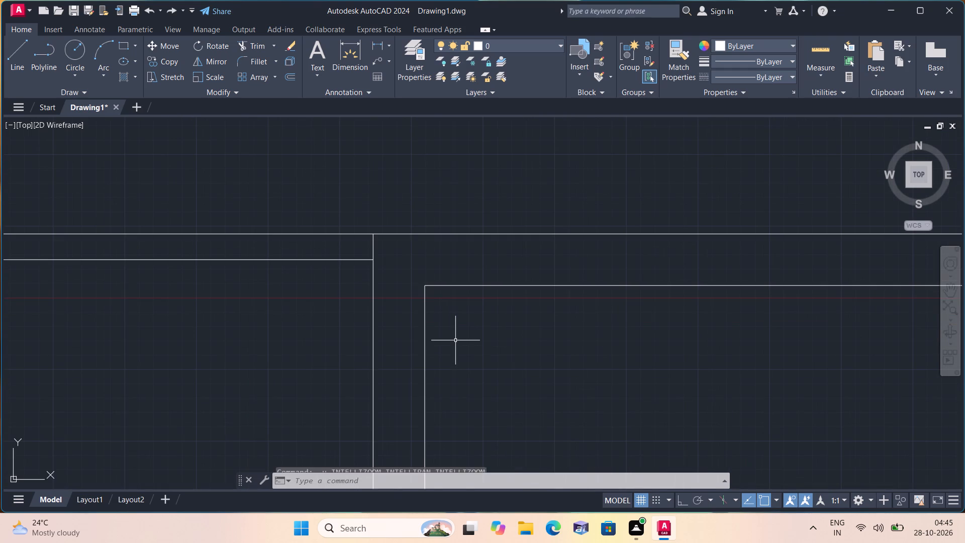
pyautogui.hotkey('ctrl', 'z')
# Trim the first interior wall's top-wall junction and the 4.5" line across the second bay, leaving that bay's corner clean.
pyautogui.scroll(-2, 456, 335)
pyautogui.scroll(2, 448, 317)
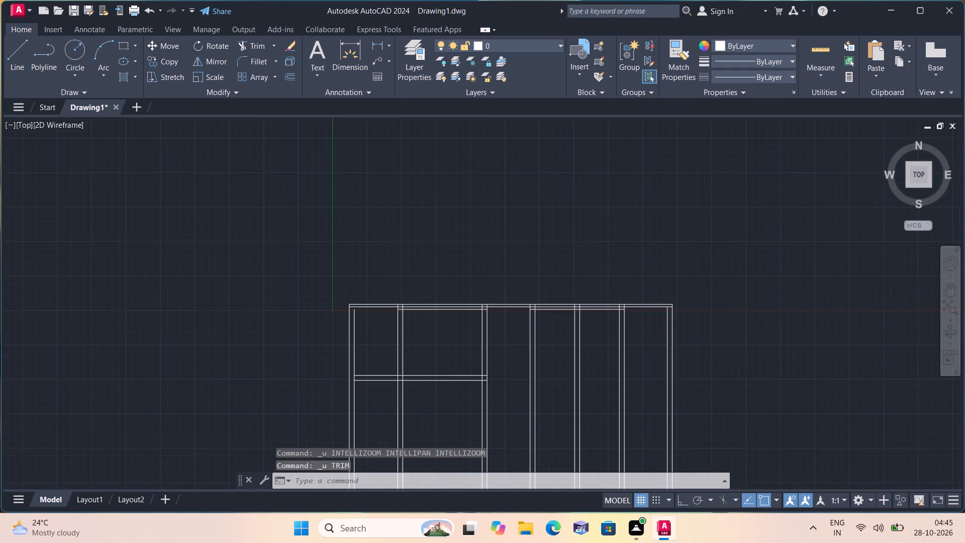
pyautogui.scroll(1, 448, 317)
pyautogui.write('tri')
pyautogui.write('m')
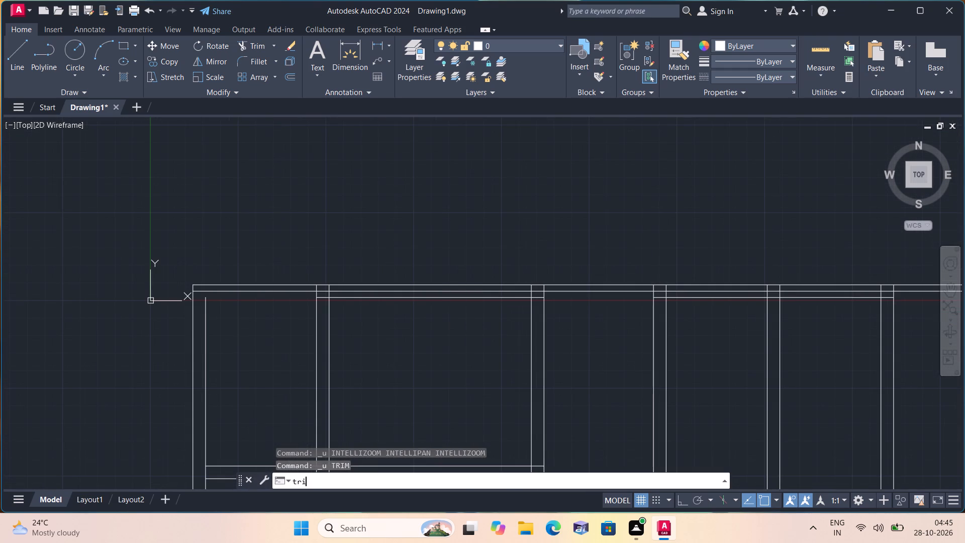
pyautogui.press('space')
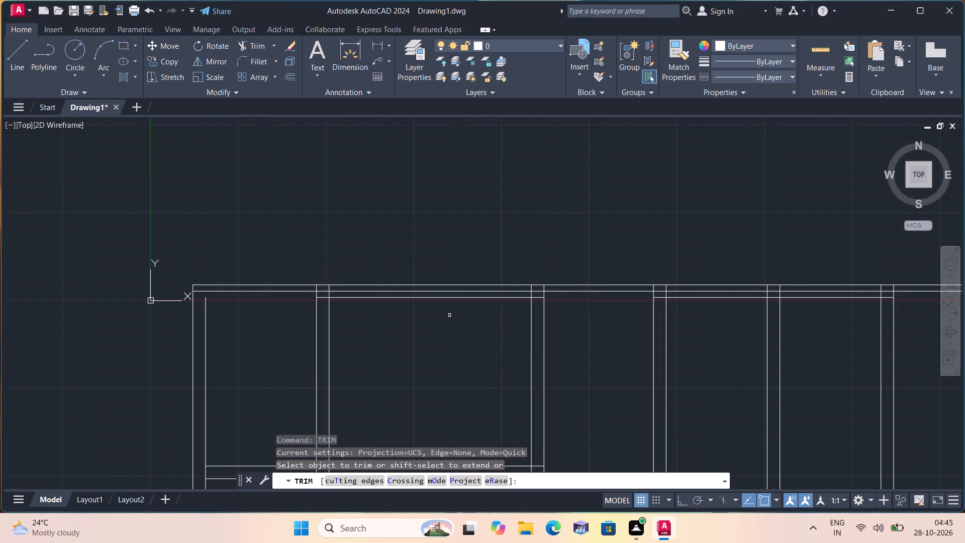
pyautogui.scroll(2, 331, 284)
pyautogui.scroll(-1, 320, 298)
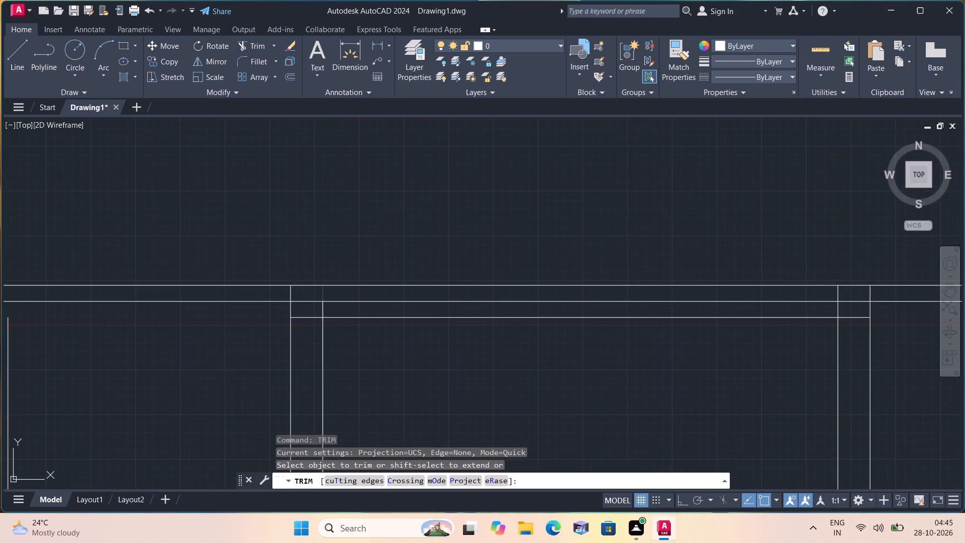
pyautogui.scroll(-1, 320, 298)
pyautogui.click(317, 309)
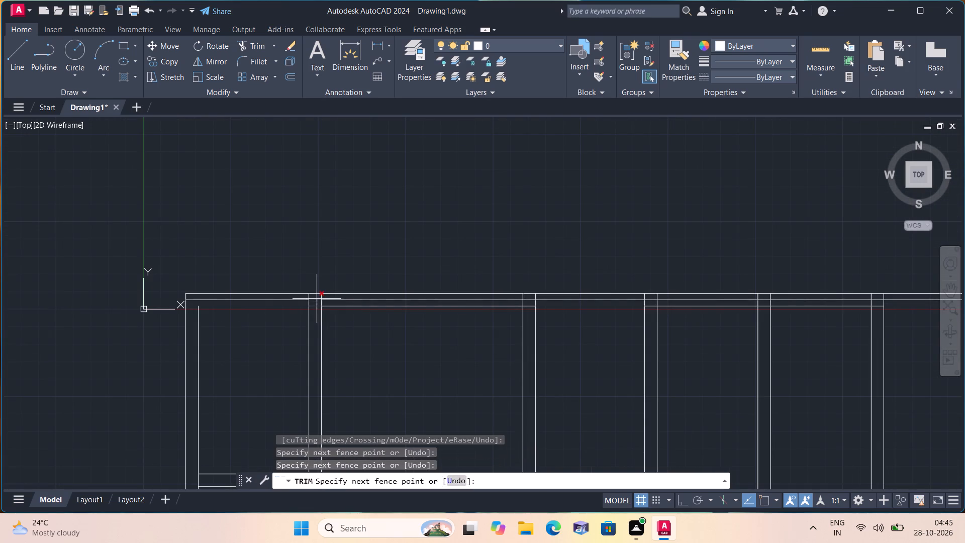
pyautogui.click(316, 298)
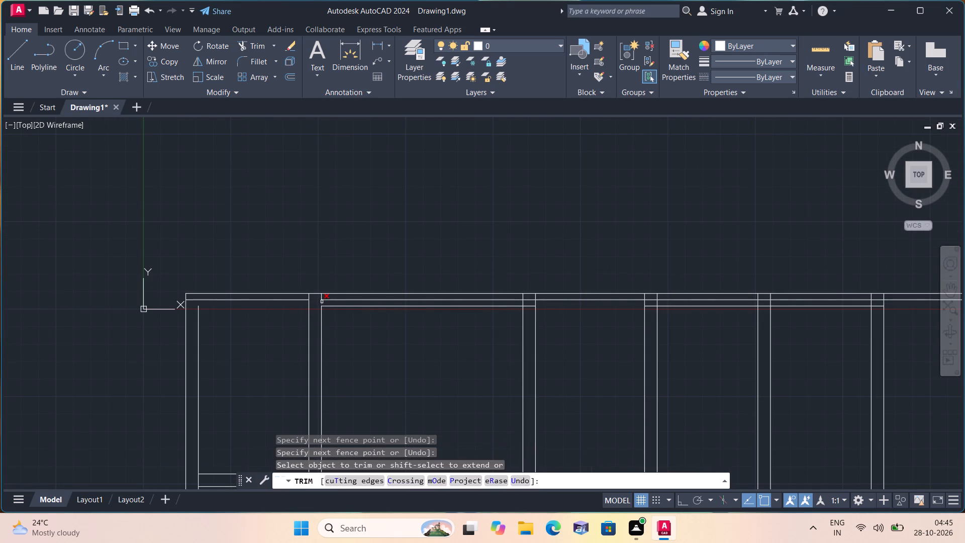
pyautogui.click(322, 302)
pyautogui.click(321, 298)
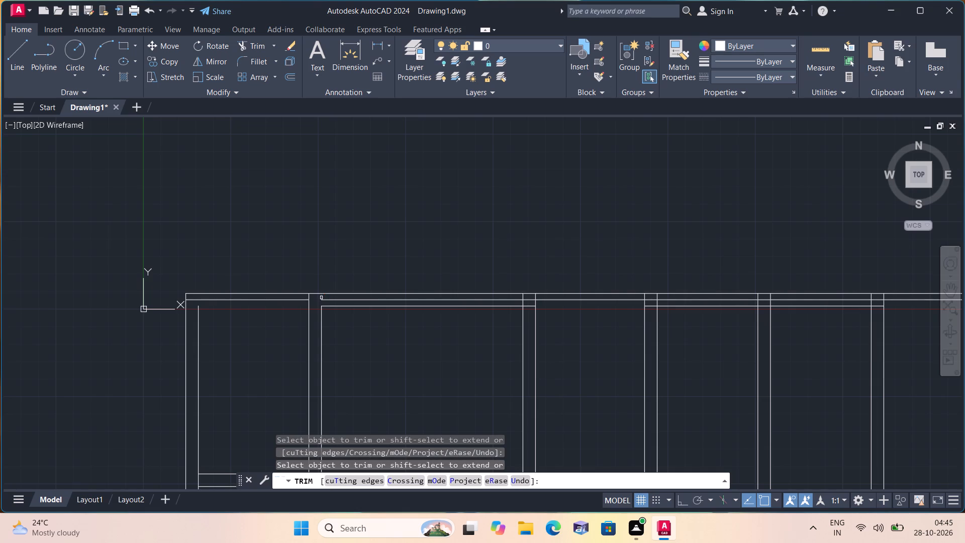
pyautogui.click(347, 301)
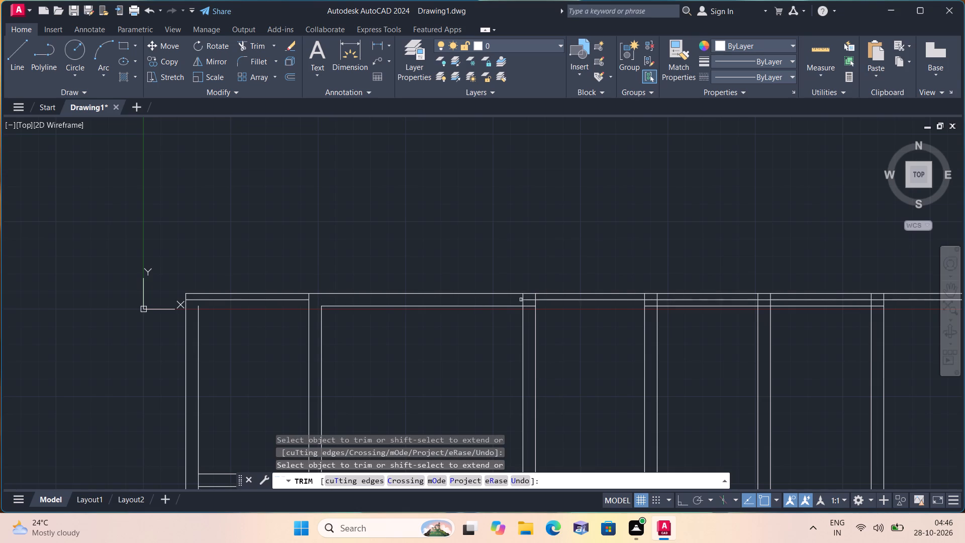
# Trim the line ends and the short 9" segment where the second interior wall meets the top wall.
pyautogui.click(522, 297)
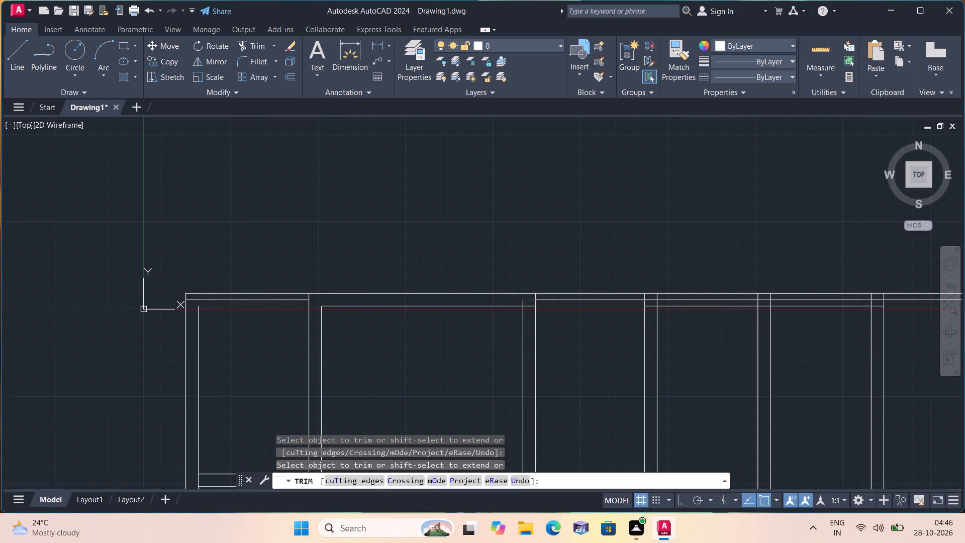
pyautogui.click(523, 301)
pyautogui.click(522, 301)
pyautogui.click(528, 304)
# Trim the third interior wall's top-wall junction and the 4.5" line across the bay between the third and fourth interior walls.
pyautogui.moveTo(566, 317); pyautogui.dragTo(441, 340, button='middle')
pyautogui.scroll(2, 520, 331)
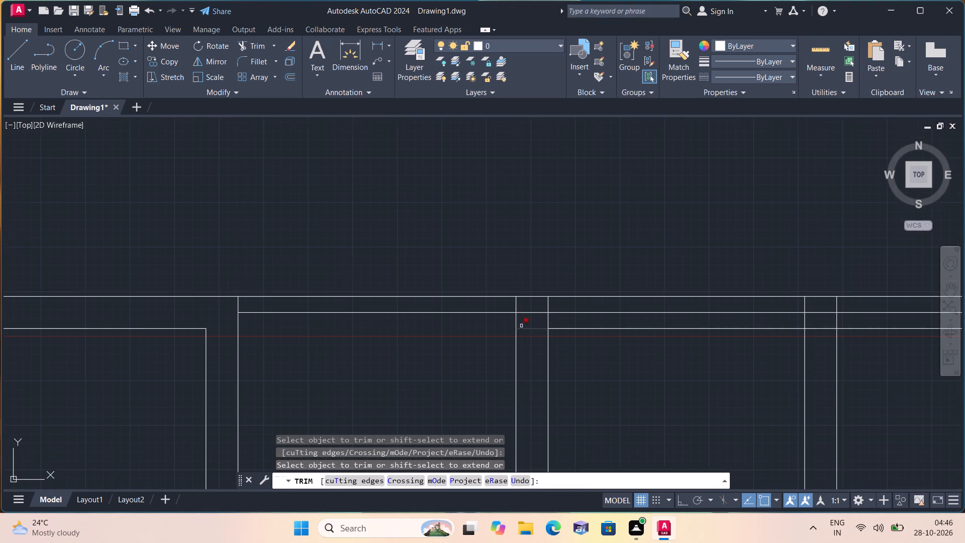
pyautogui.click(532, 310)
pyautogui.click(532, 336)
pyautogui.scroll(-2, 528, 328)
pyautogui.moveTo(524, 328); pyautogui.dragTo(523, 328, button='middle')
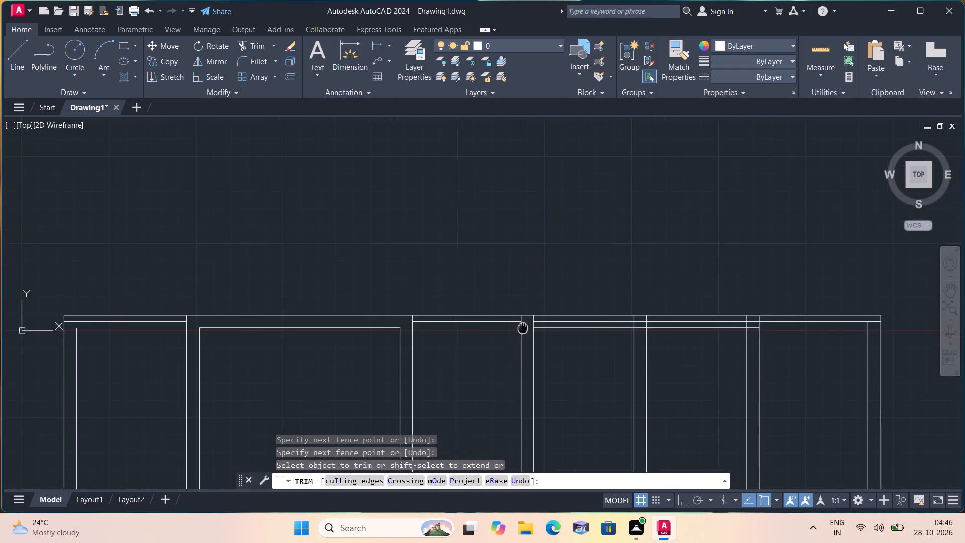
pyautogui.moveTo(523, 328); pyautogui.dragTo(502, 305, button='middle')
pyautogui.scroll(-1, 483, 280)
pyautogui.scroll(1, 503, 293)
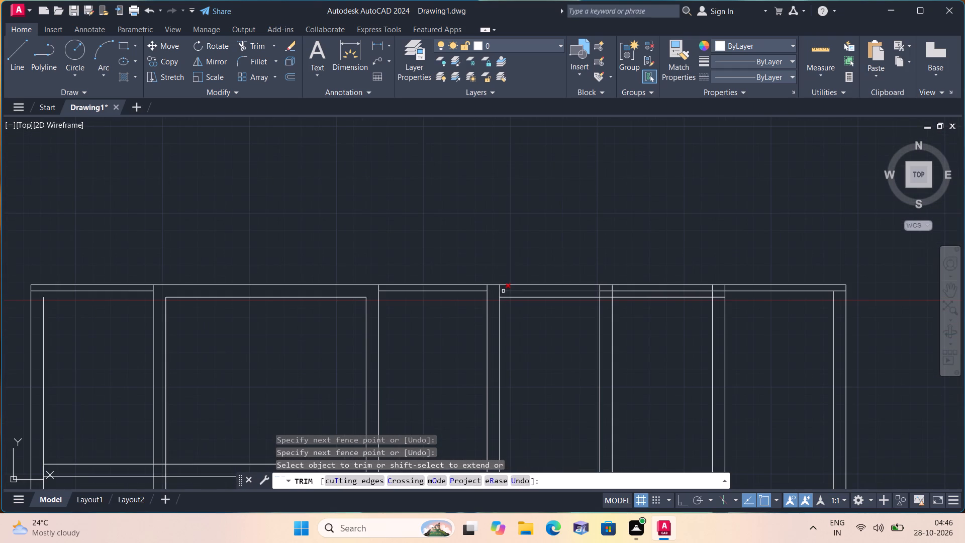
pyautogui.click(500, 291)
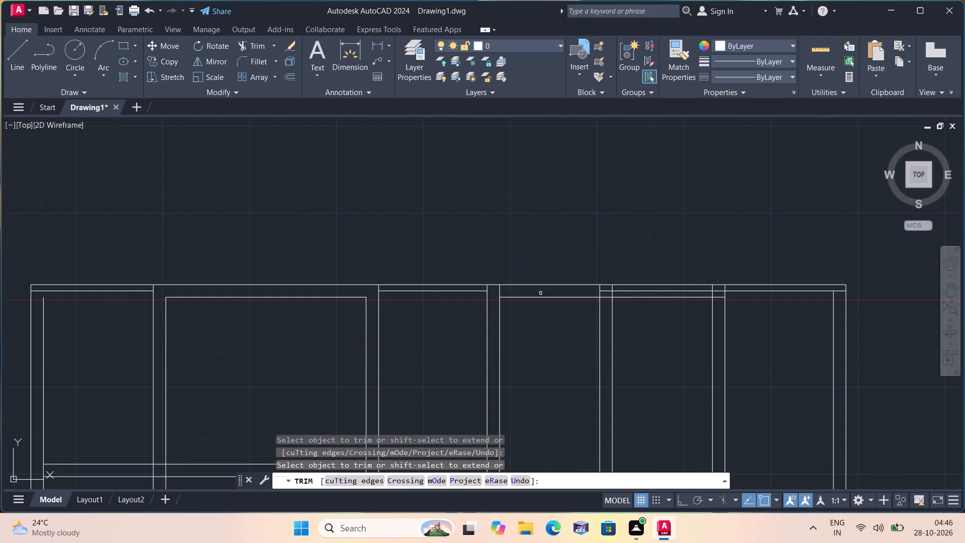
pyautogui.click(499, 288)
# Trim the fourth interior wall's ends back to the 9" top wall line and the 4.5" line across the bay to the fifth.
pyautogui.moveTo(592, 293); pyautogui.dragTo(604, 293)
pyautogui.click(622, 294)
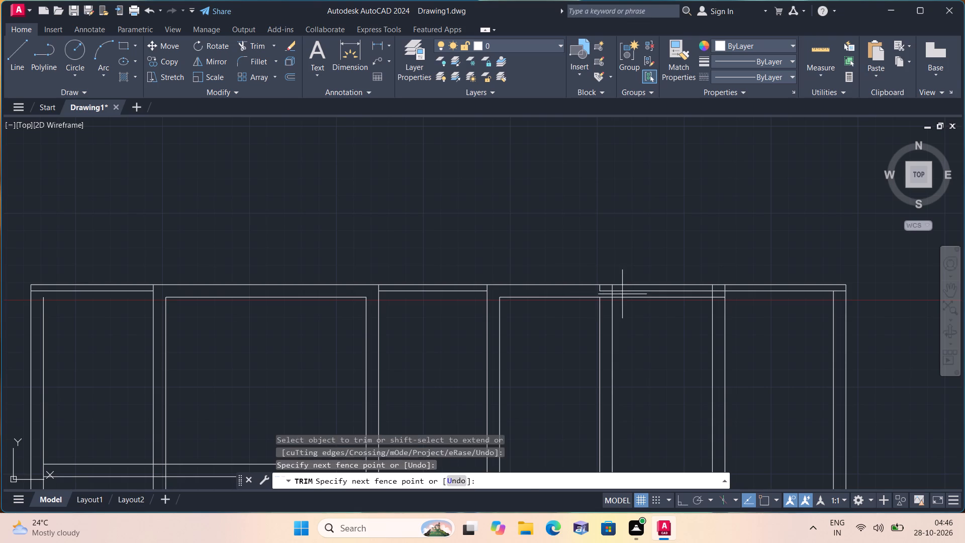
pyautogui.click(606, 288)
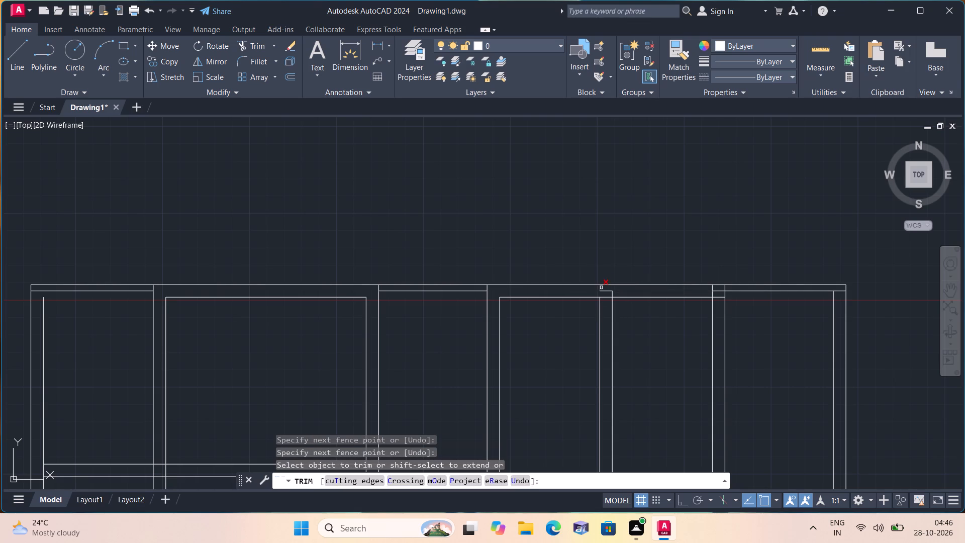
pyautogui.click(601, 288)
pyautogui.click(610, 293)
pyautogui.click(612, 294)
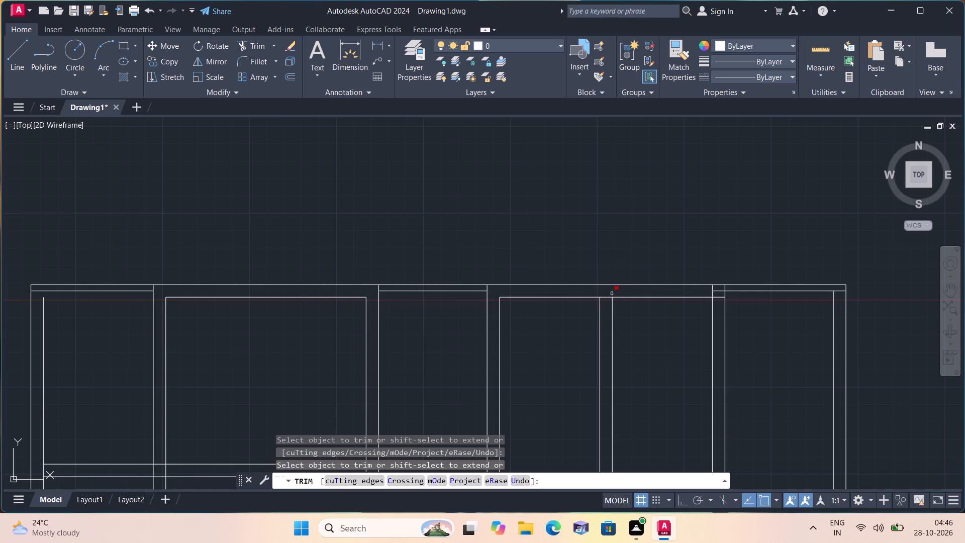
# Trim the fifth interior wall's top-wall junction and the 4.5" line's overhang inside the right outer wall.
pyautogui.click(709, 294)
pyautogui.click(716, 294)
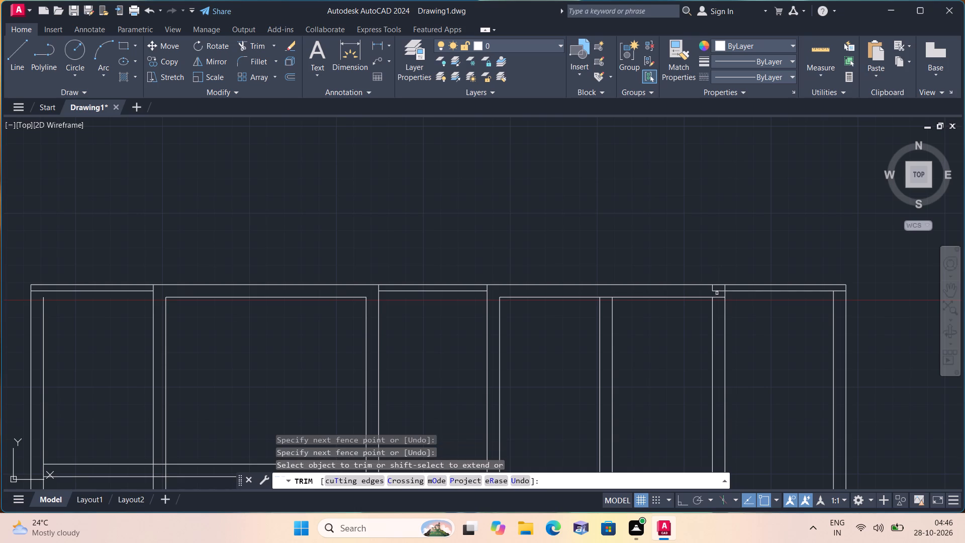
pyautogui.click(716, 291)
pyautogui.click(713, 289)
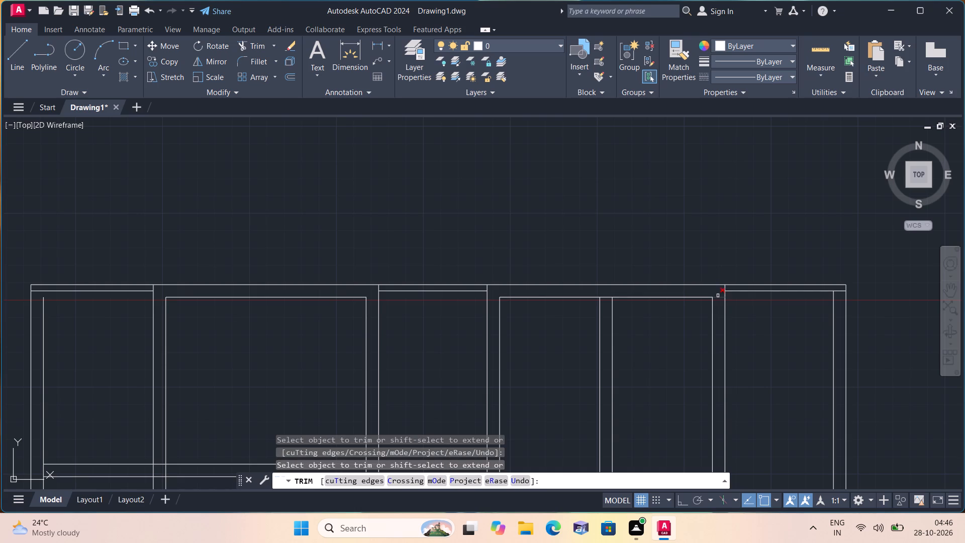
pyautogui.click(718, 296)
pyautogui.click(839, 292)
# Extend the left outer wall's inner line up to the 4.5" top wall line.
pyautogui.scroll(-3, 829, 382)
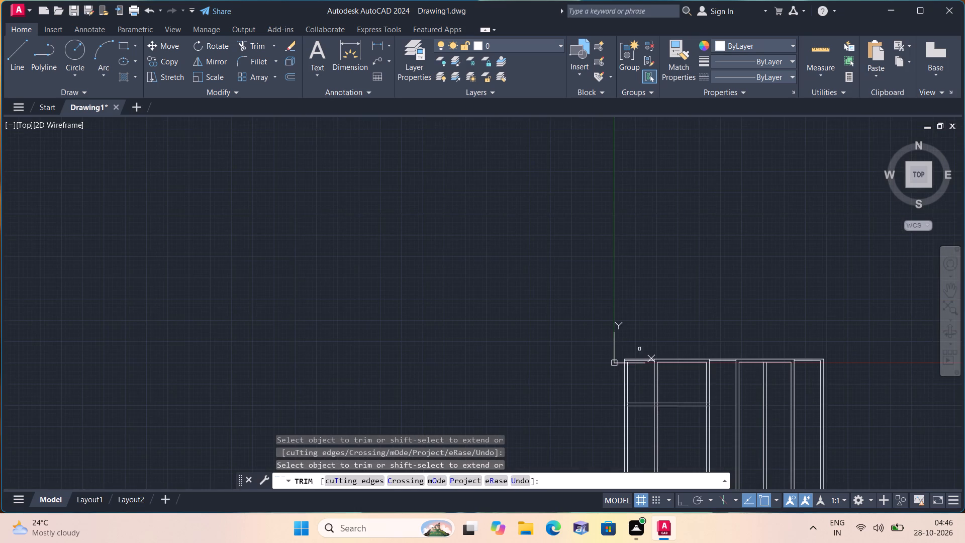
pyautogui.scroll(2, 582, 339)
pyautogui.scroll(2, 646, 373)
pyautogui.moveTo(628, 367); pyautogui.dragTo(126, 161, button='middle')
pyautogui.scroll(-1, 468, 283)
pyautogui.scroll(-1, 126, 161)
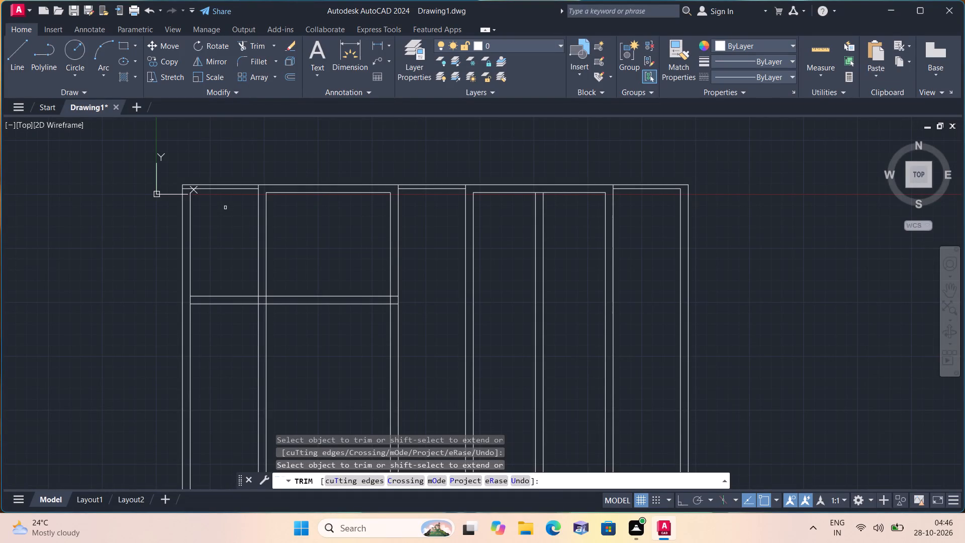
pyautogui.press('Escape')
pyautogui.write('exte')
pyautogui.press('space')
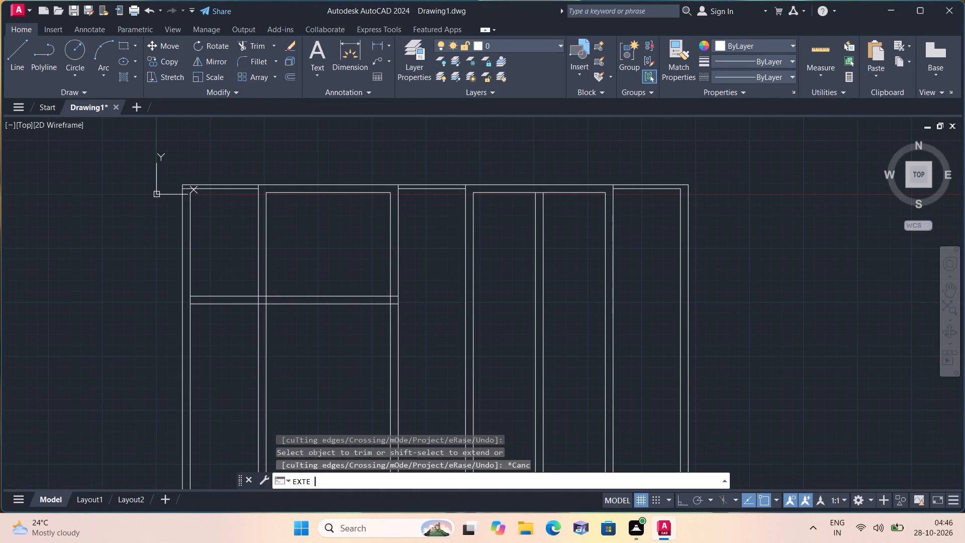
pyautogui.click(191, 195)
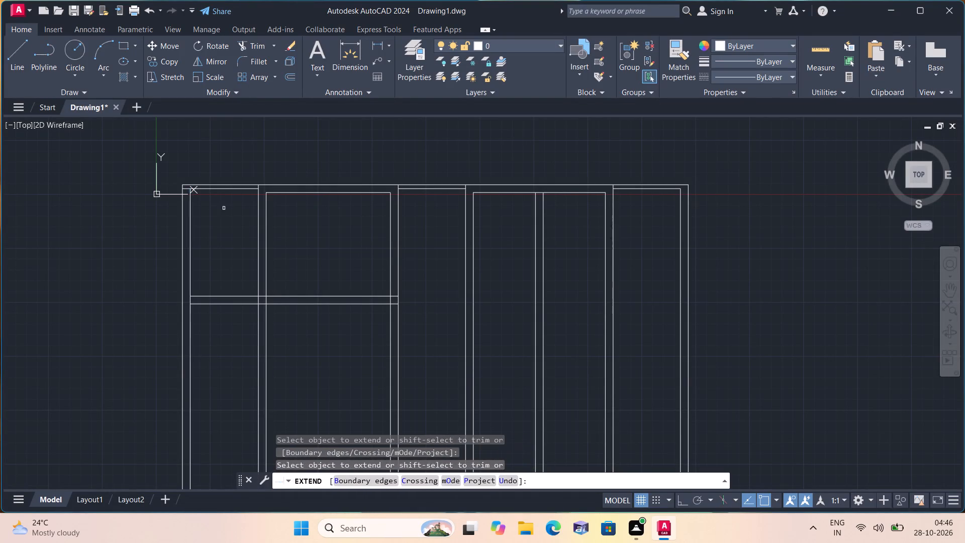
# Trim the 4.5" top wall line's overhang inside the left outer wall at the top-left corner of the plan.
pyautogui.press('space')
pyautogui.scroll(1, 225, 208)
pyautogui.moveTo(226, 210); pyautogui.dragTo(249, 221, button='middle')
pyautogui.press('t')
pyautogui.press('r')
pyautogui.press('i')
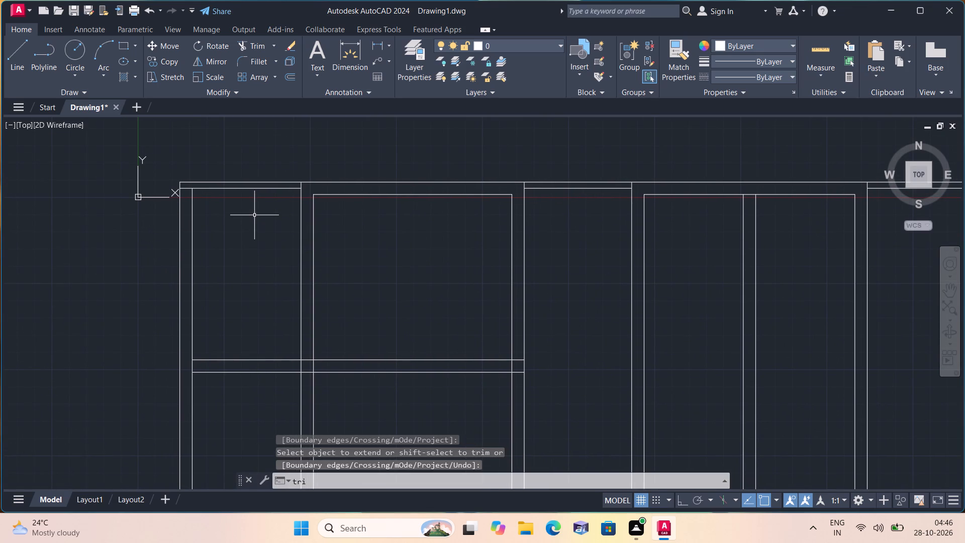
pyautogui.press('m')
pyautogui.press('space')
pyautogui.scroll(2, 193, 186)
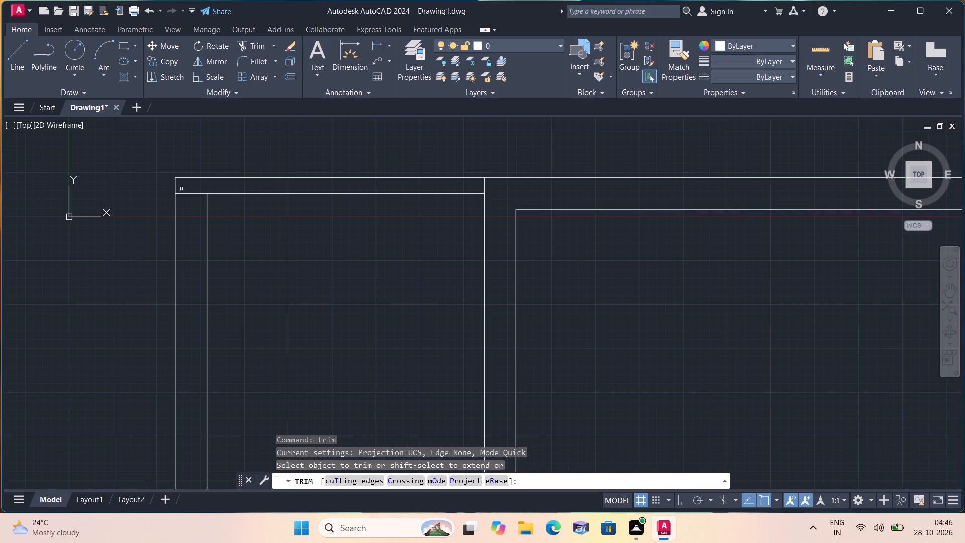
pyautogui.moveTo(187, 189); pyautogui.dragTo(187, 207)
pyautogui.press('space')
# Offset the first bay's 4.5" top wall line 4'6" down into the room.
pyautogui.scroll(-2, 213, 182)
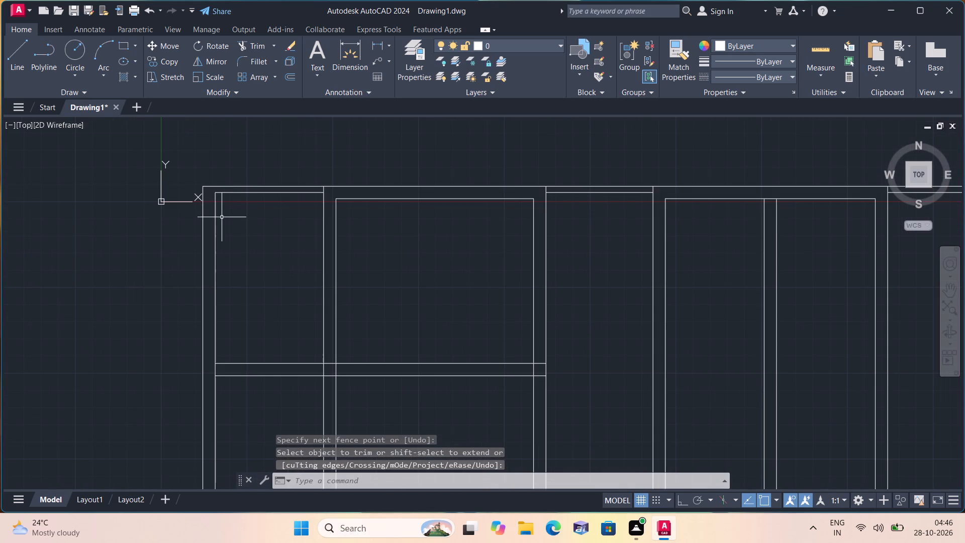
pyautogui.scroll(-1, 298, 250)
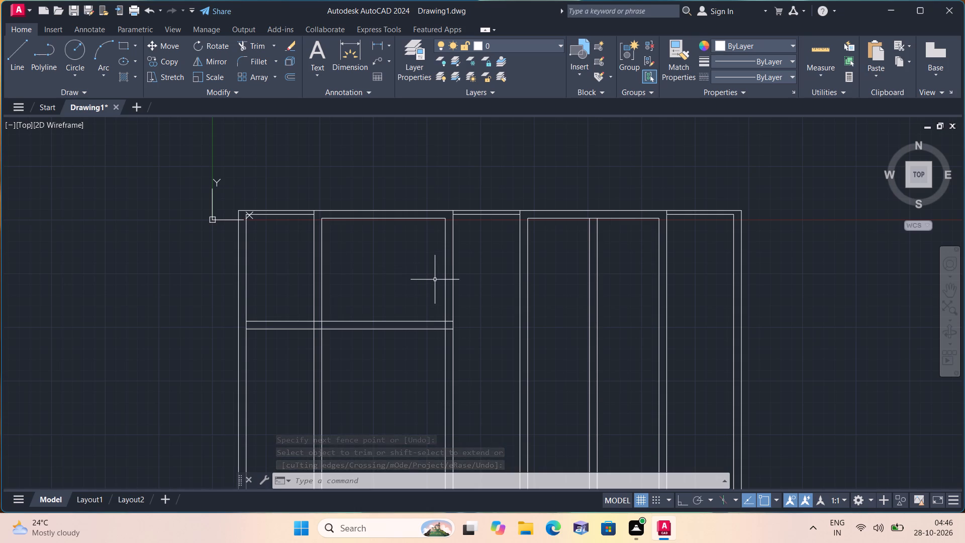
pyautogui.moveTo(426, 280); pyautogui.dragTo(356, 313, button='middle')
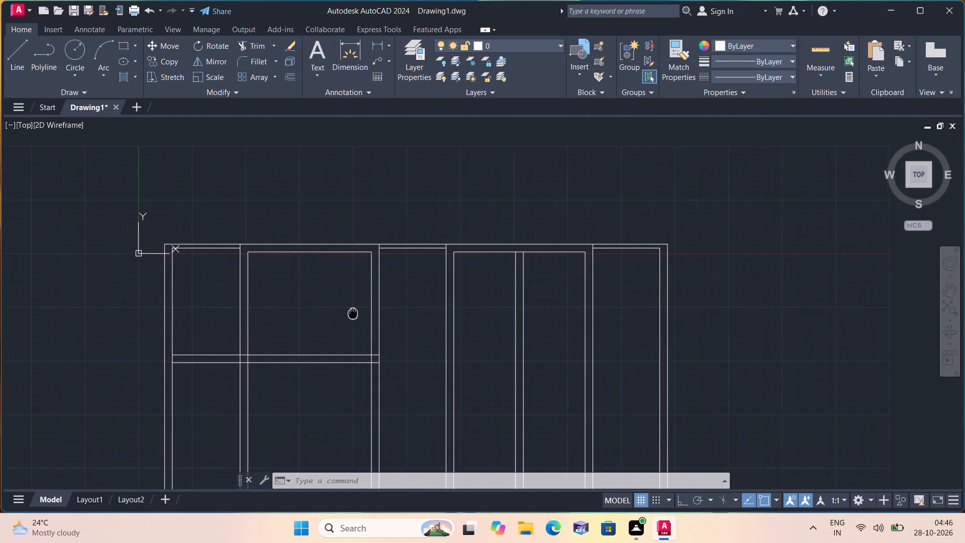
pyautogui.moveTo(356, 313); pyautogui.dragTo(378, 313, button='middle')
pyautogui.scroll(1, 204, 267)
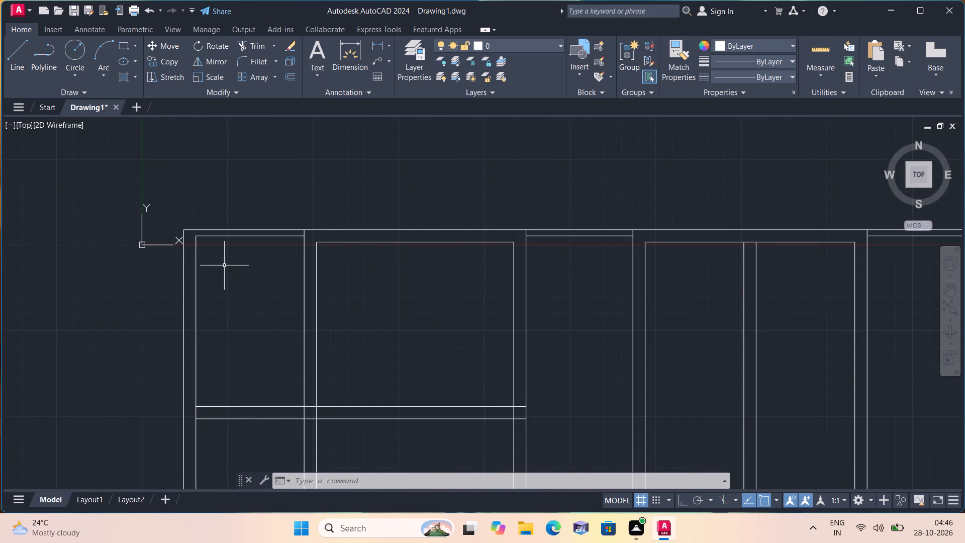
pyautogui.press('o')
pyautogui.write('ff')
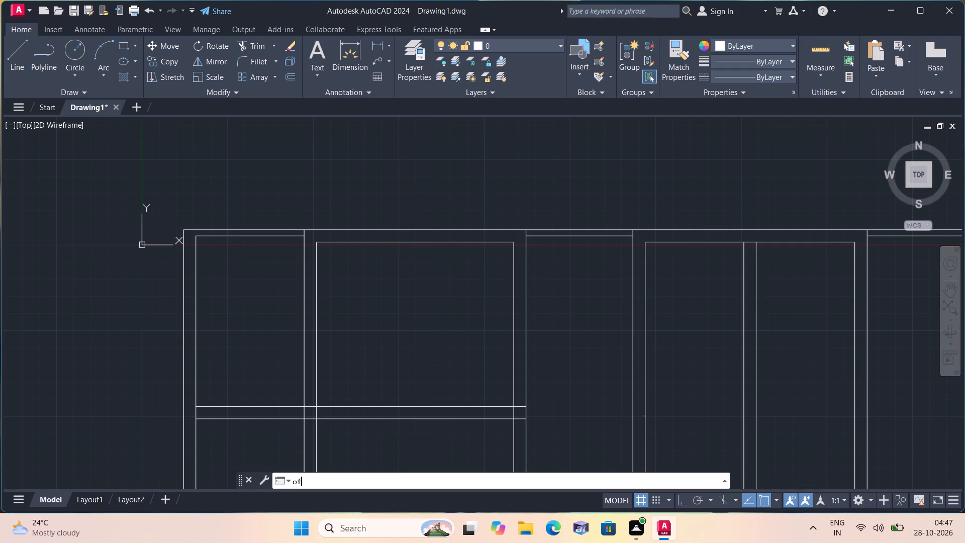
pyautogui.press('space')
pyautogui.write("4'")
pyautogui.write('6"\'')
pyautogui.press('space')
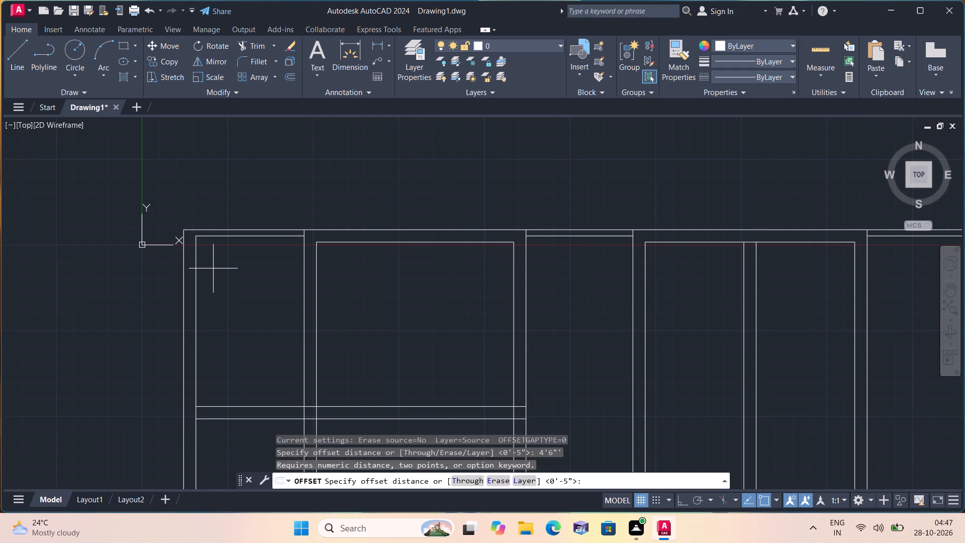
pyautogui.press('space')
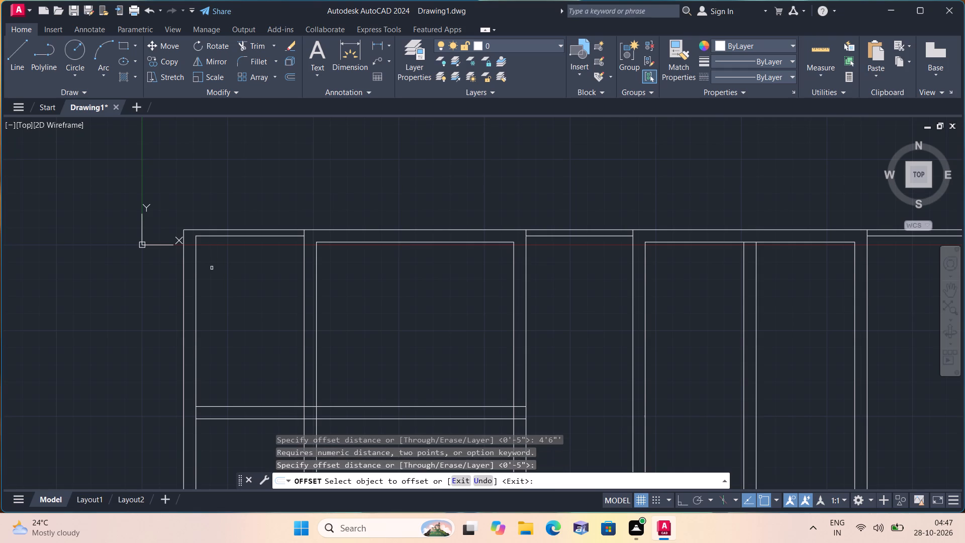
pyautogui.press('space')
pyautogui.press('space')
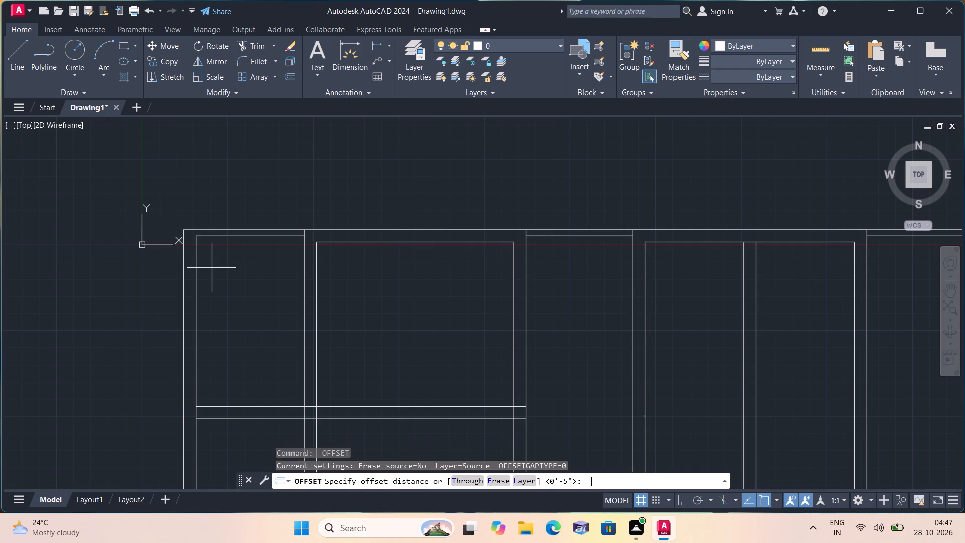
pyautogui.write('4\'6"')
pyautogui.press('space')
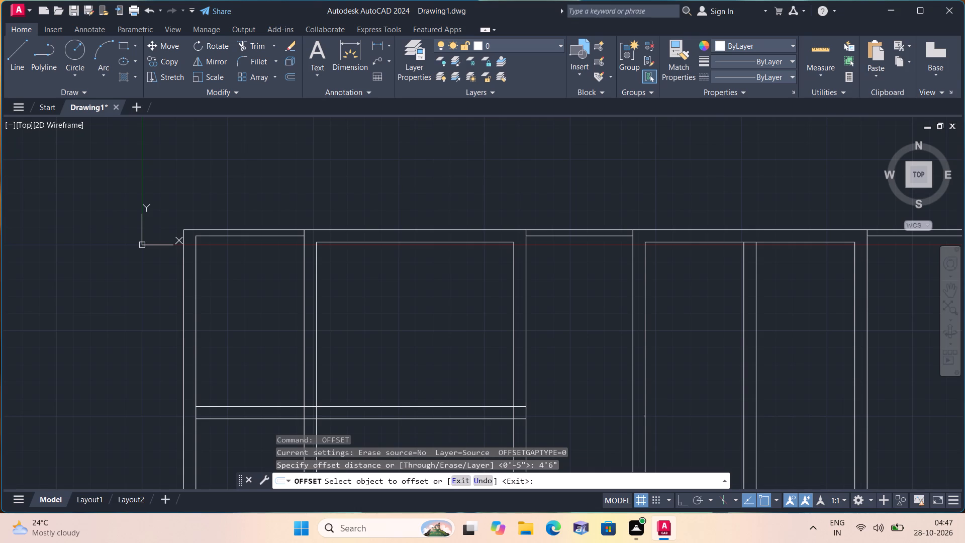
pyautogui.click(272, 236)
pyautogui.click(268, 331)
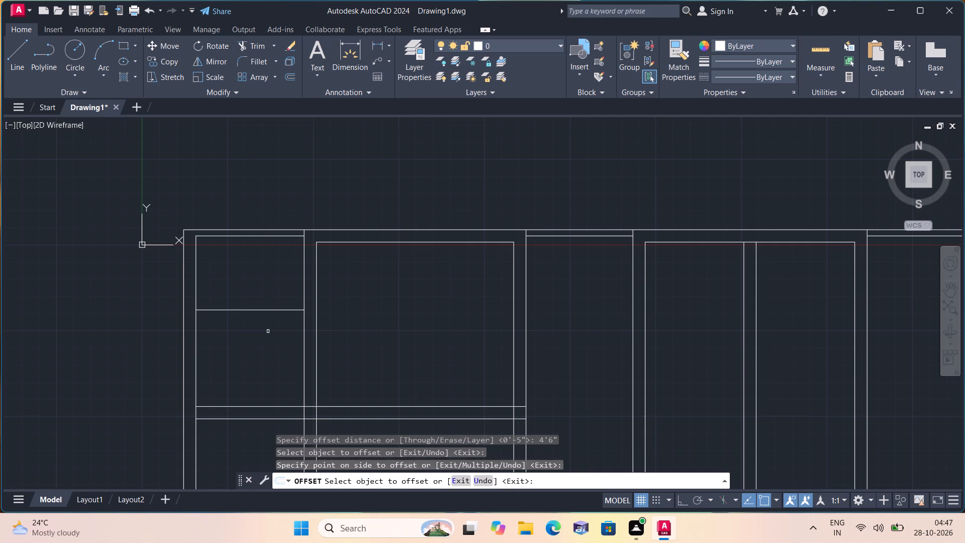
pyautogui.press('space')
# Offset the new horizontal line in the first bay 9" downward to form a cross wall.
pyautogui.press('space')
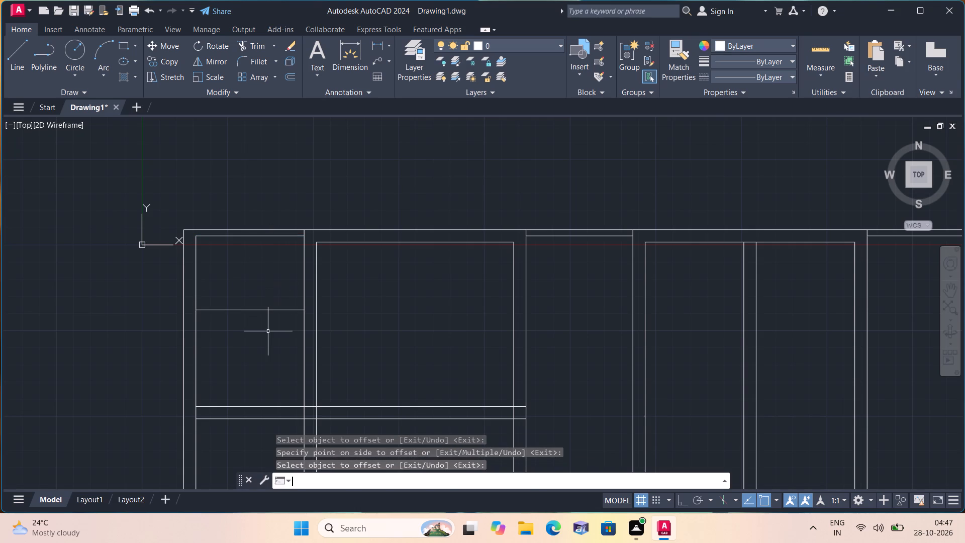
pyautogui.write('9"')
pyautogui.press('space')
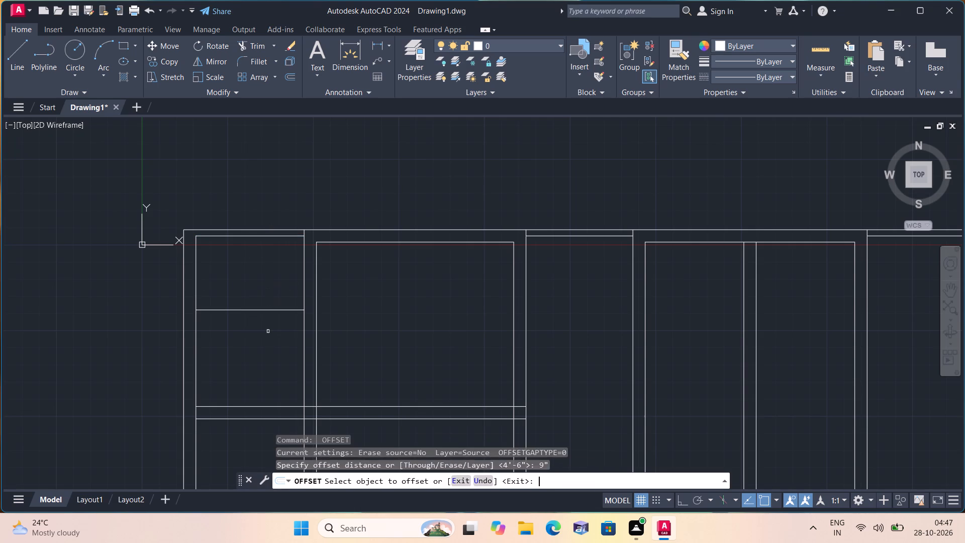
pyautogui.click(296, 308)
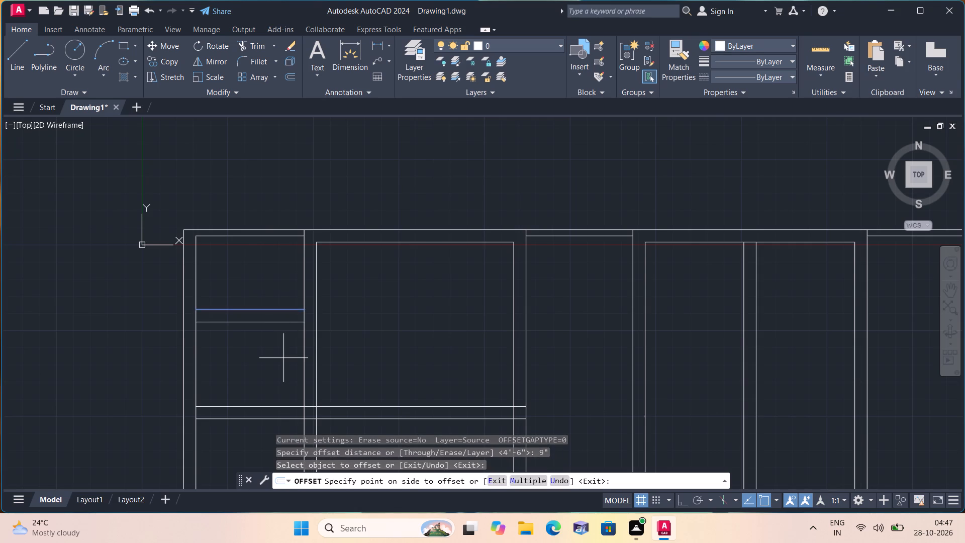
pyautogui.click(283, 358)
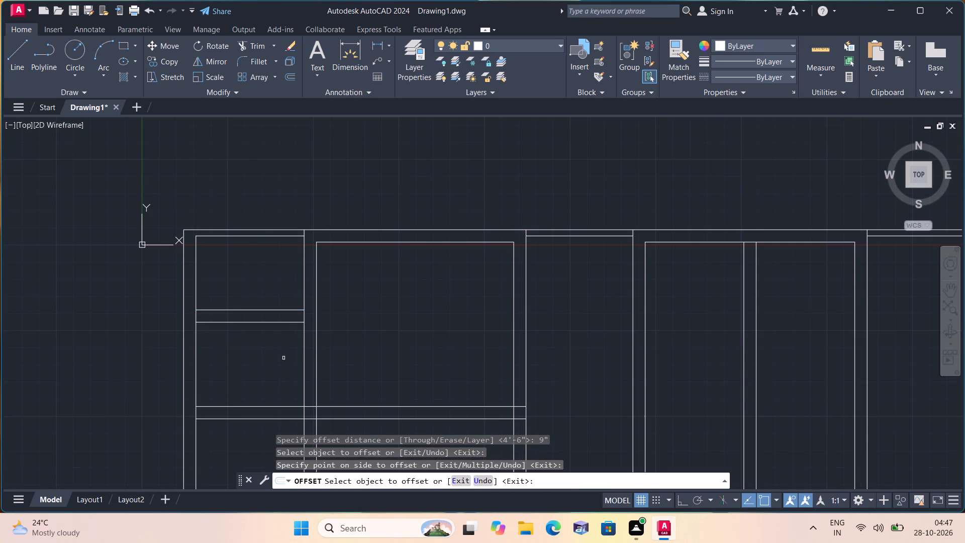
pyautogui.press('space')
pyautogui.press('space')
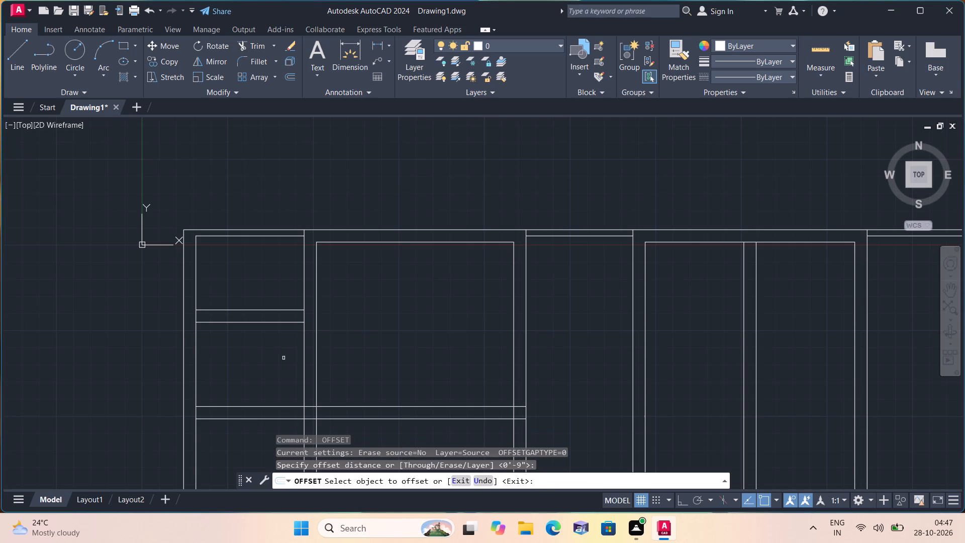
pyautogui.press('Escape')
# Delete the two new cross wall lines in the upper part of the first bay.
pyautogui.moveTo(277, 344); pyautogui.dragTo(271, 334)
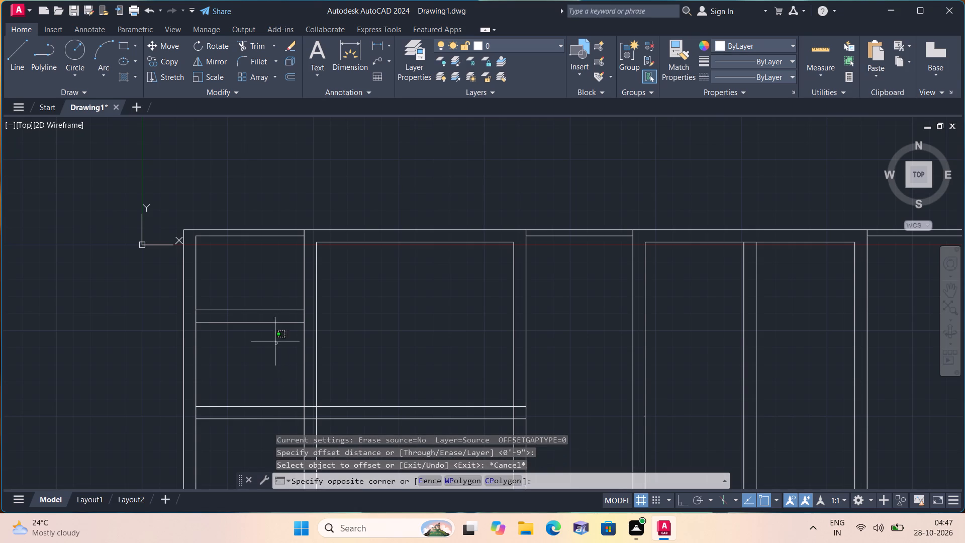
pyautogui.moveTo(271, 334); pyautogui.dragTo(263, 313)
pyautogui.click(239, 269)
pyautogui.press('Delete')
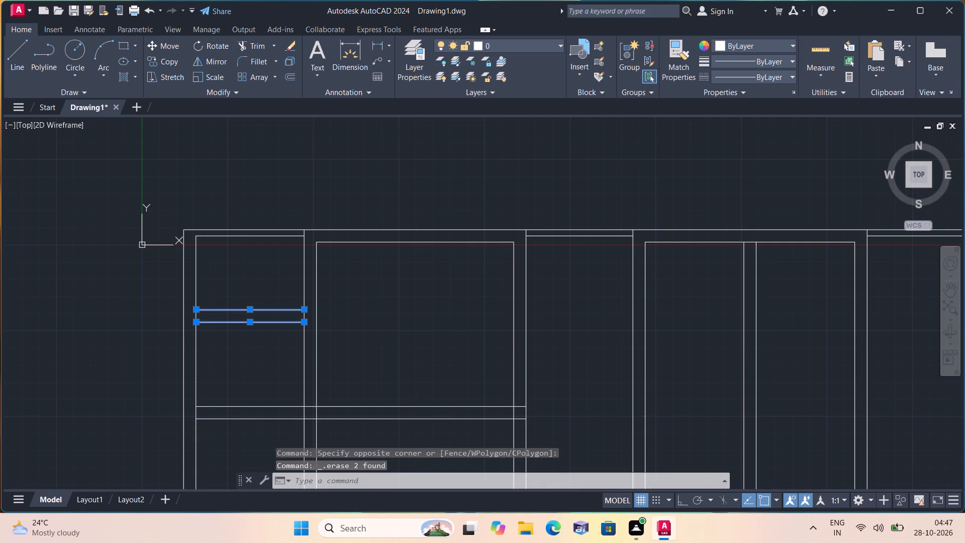
# Offset the first bay's 4.5" top wall line 3' down into the room.
pyautogui.write('off')
pyautogui.press('space')
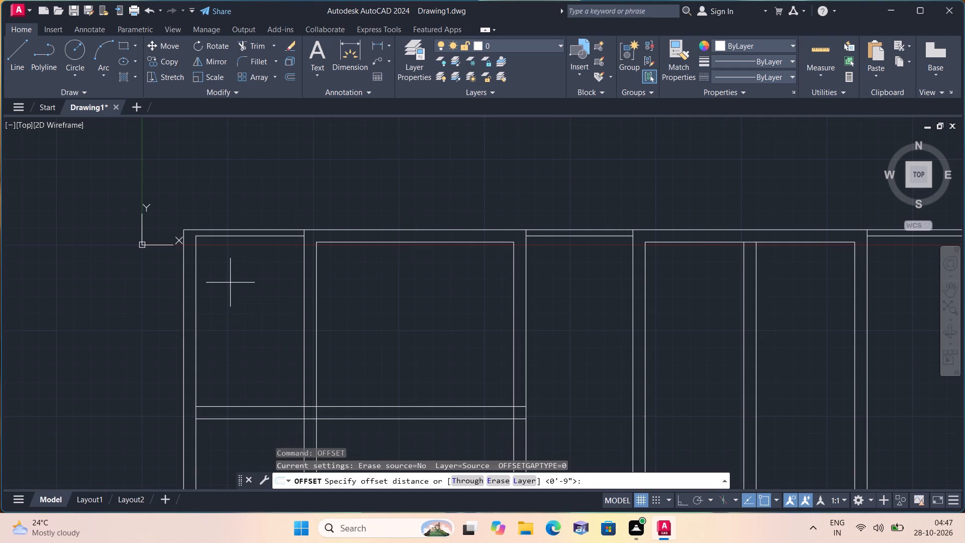
pyautogui.press('3')
pyautogui.write("'")
pyautogui.press('space')
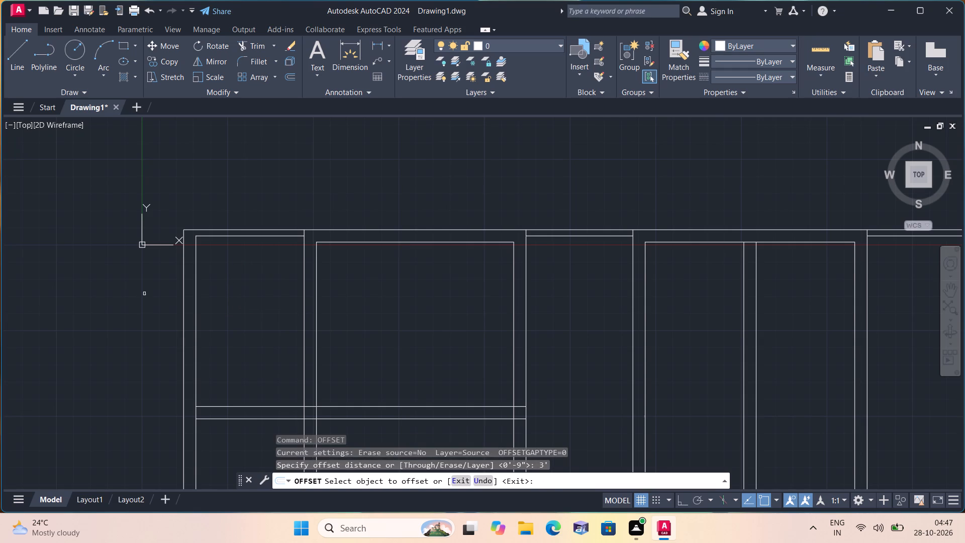
pyautogui.click(233, 235)
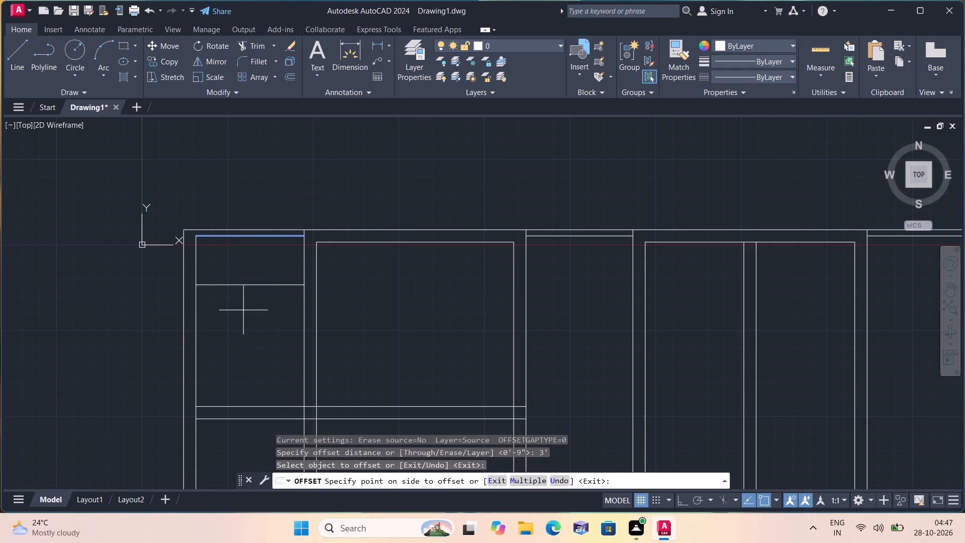
pyautogui.click(243, 310)
pyautogui.press('space')
# Offset the horizontal line 3' below the top wall 9" downward to give the cross wall its thickness.
pyautogui.press('space')
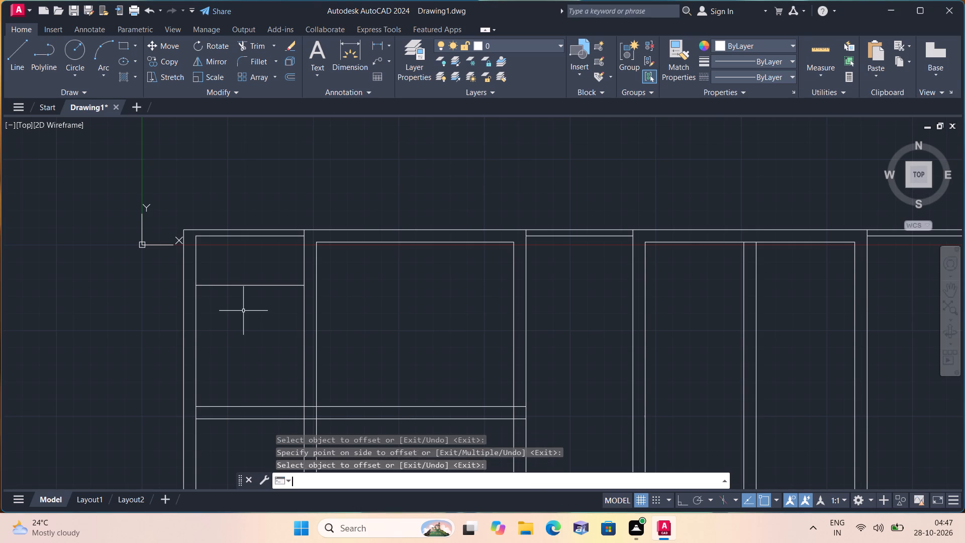
pyautogui.write('9"')
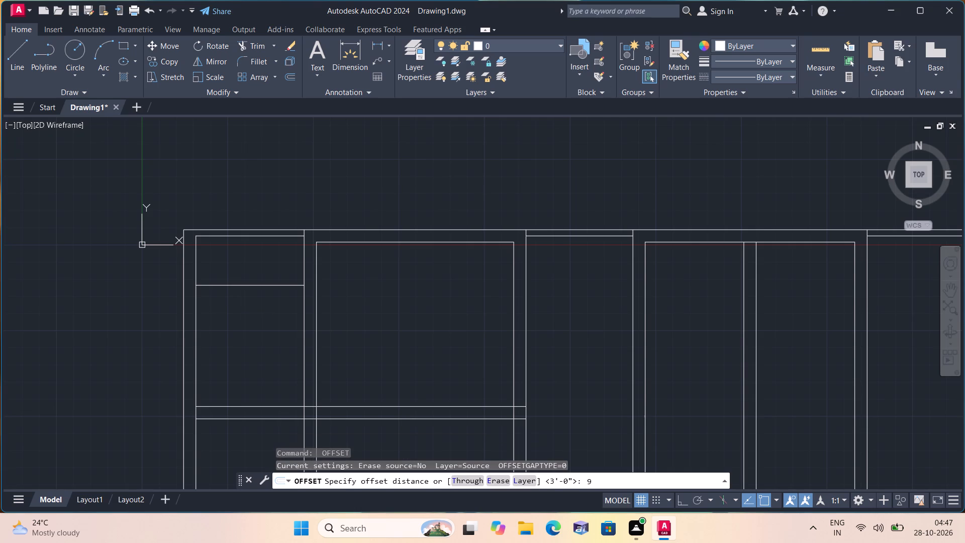
pyautogui.press('space')
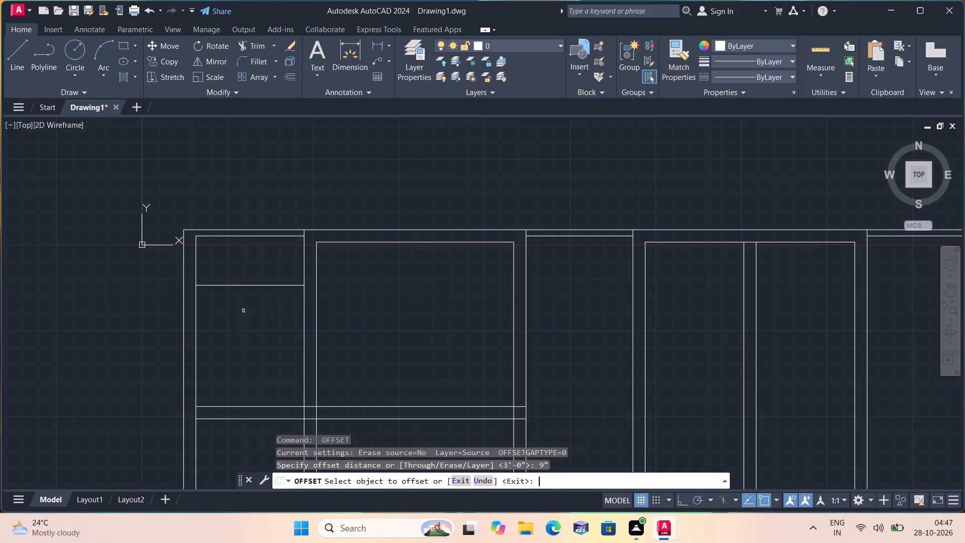
pyautogui.click(263, 284)
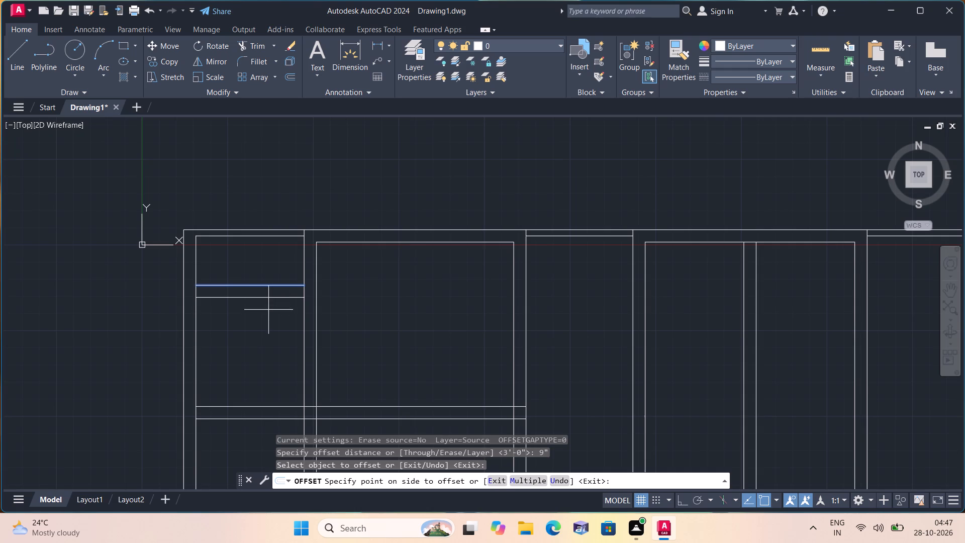
pyautogui.click(269, 310)
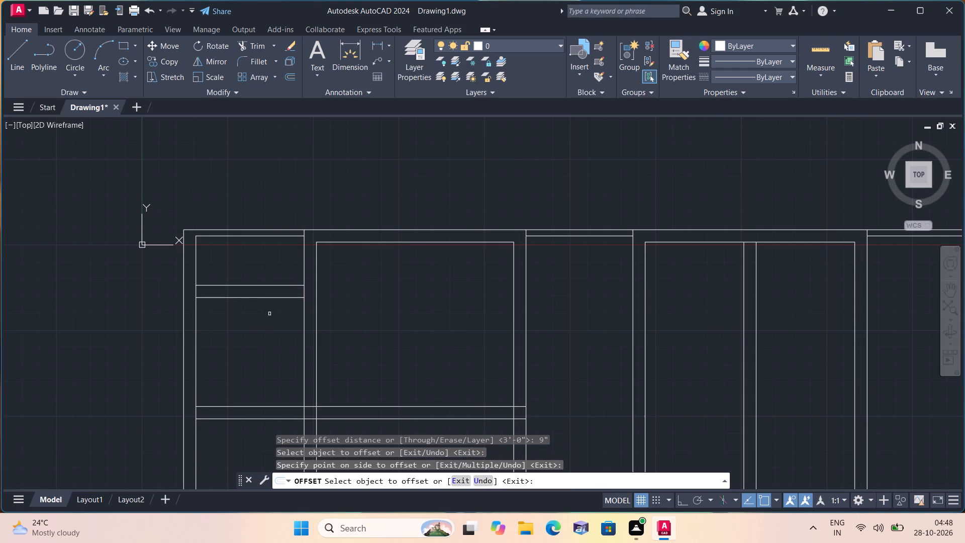
pyautogui.press('space')
# Offset the lower line of the first bay's new 9" cross wall 4'6" downward.
pyautogui.press('space')
pyautogui.write("4'")
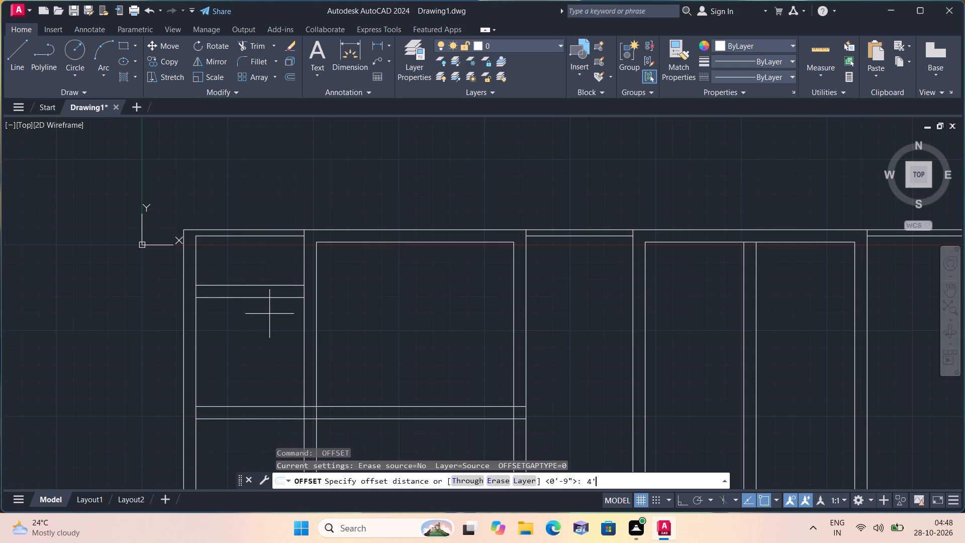
pyautogui.write('6"')
pyautogui.press('space')
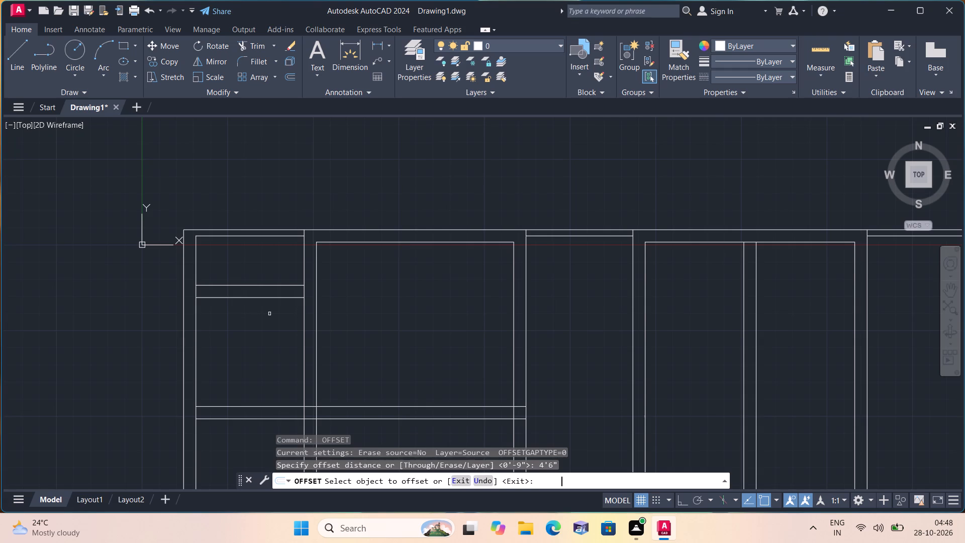
pyautogui.click(284, 297)
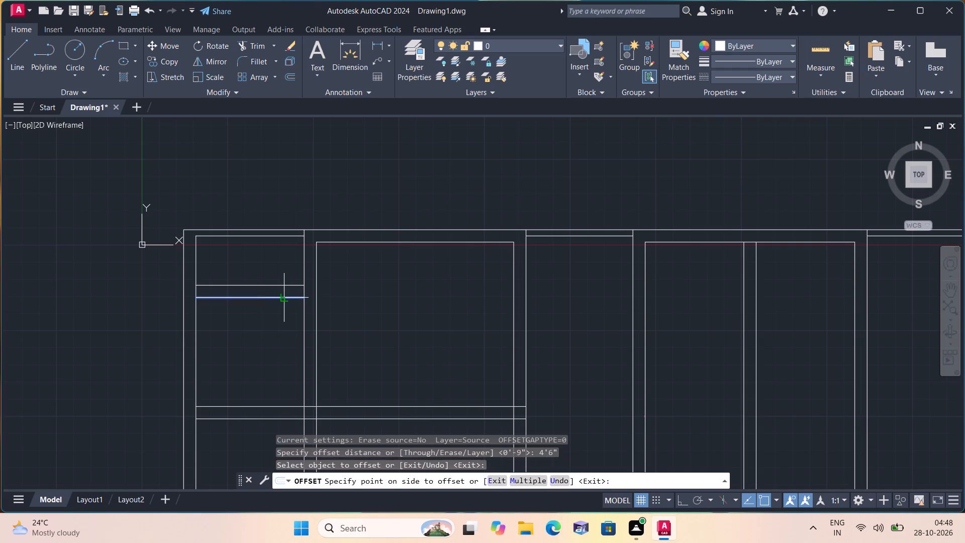
pyautogui.click(258, 391)
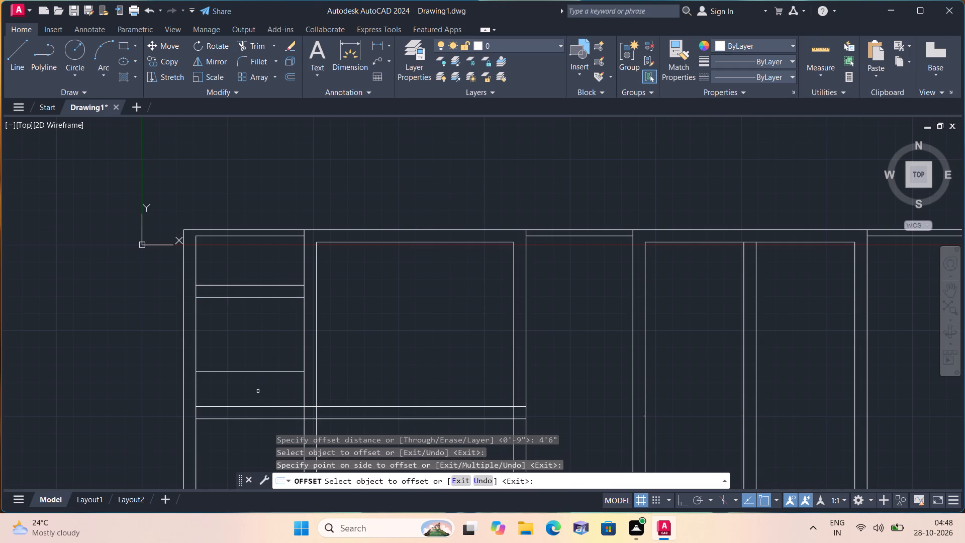
pyautogui.press('space')
# Offset the line 4'6" below the first bay's upper cross wall 9" downward to form a second cross wall.
pyautogui.press('space')
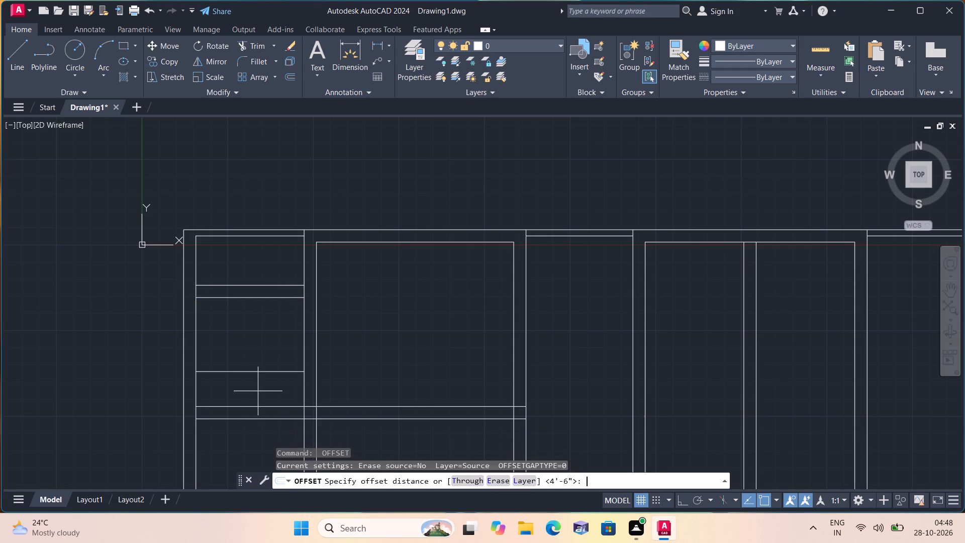
pyautogui.write('9"')
pyautogui.press('space')
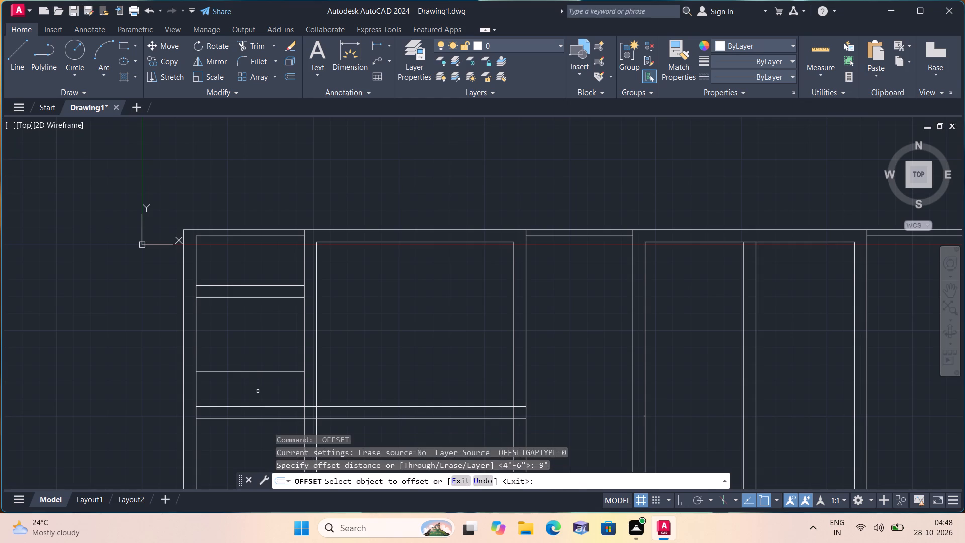
pyautogui.click(276, 371)
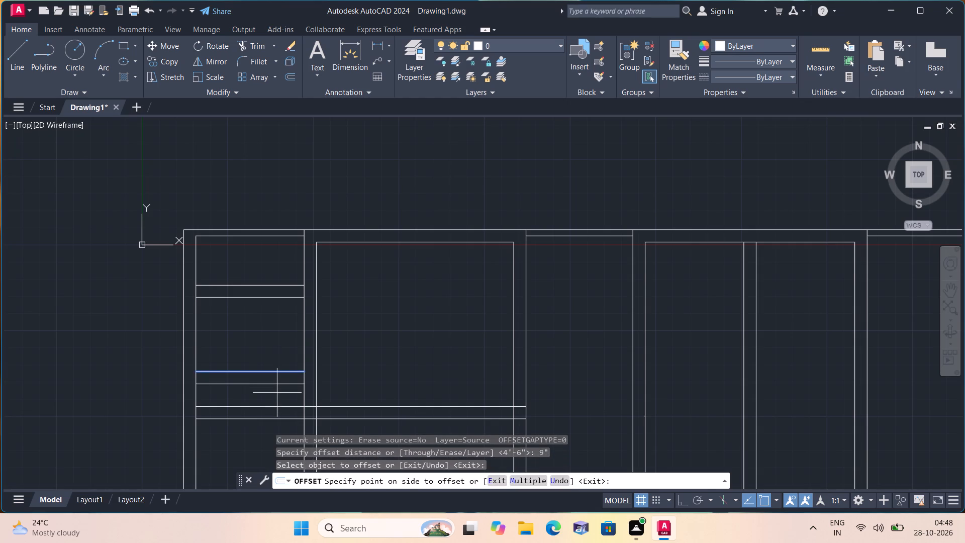
pyautogui.click(277, 393)
pyautogui.press('space')
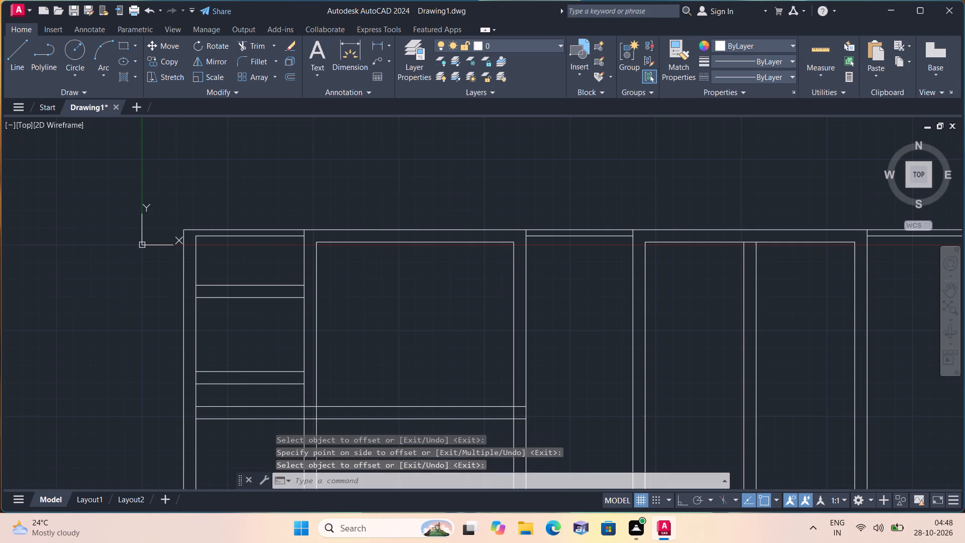
# Trim away the part of the second bay's horizontal cross wall lines that runs across the first bay.
pyautogui.write('t')
pyautogui.press('r')
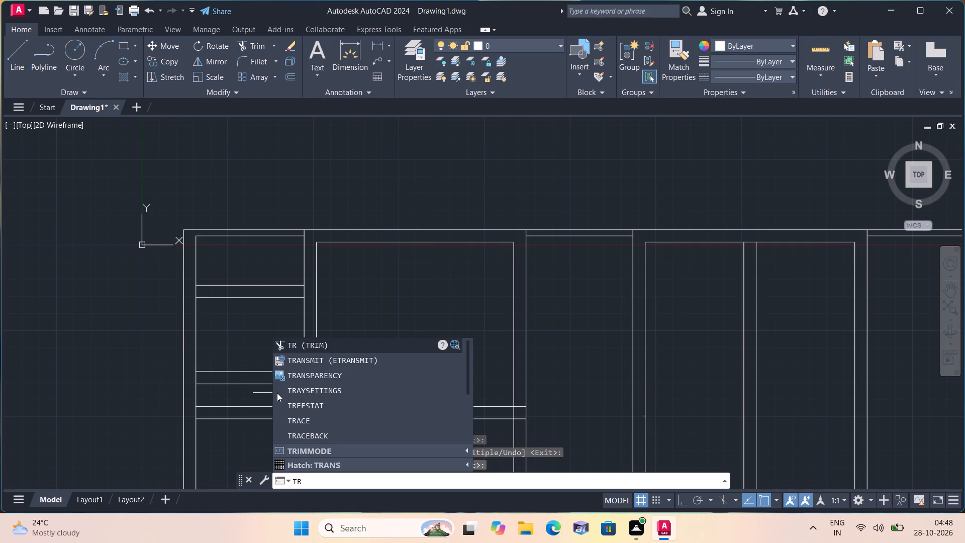
pyautogui.write('im')
pyautogui.press('space')
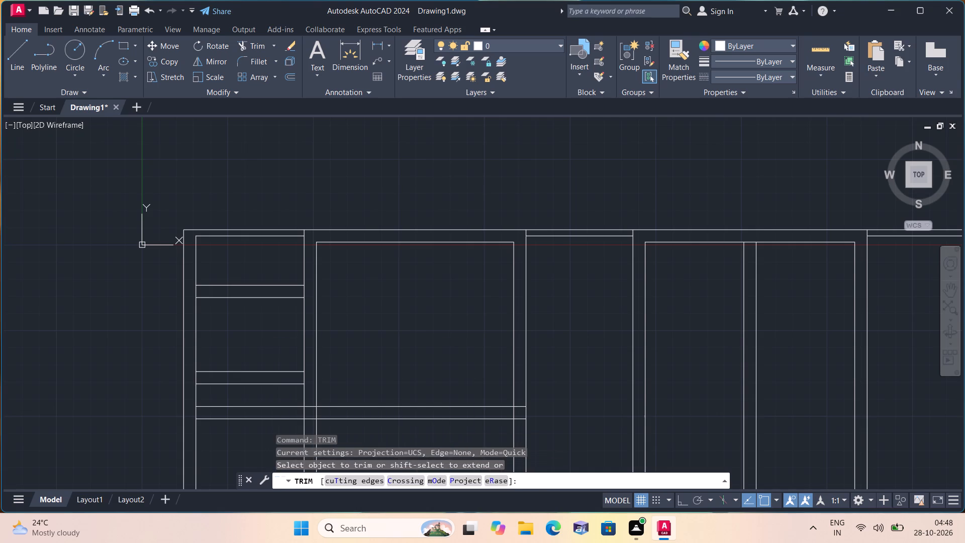
pyautogui.moveTo(272, 397); pyautogui.dragTo(256, 427)
# Trim the second bay's cross wall junctions: the upper line's left stub, both right stubs and the inner wall line between them.
pyautogui.scroll(-1, 255, 415)
pyautogui.moveTo(248, 414); pyautogui.dragTo(144, 380, button='middle')
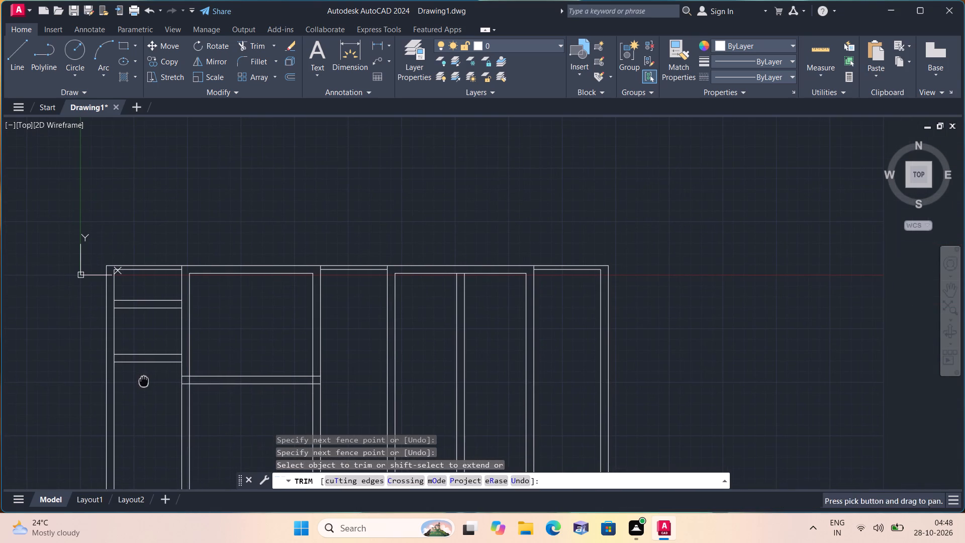
pyautogui.scroll(1, 164, 376)
pyautogui.scroll(2, 205, 379)
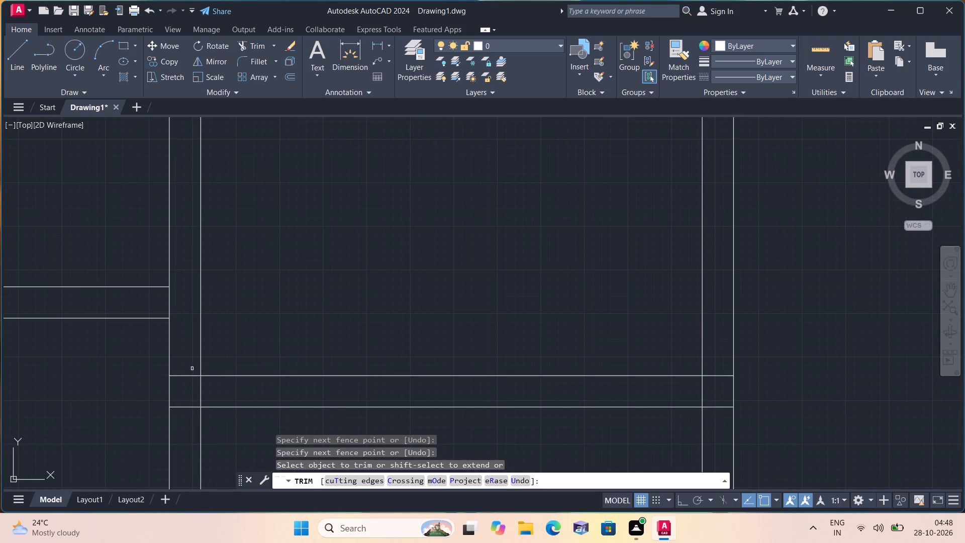
pyautogui.moveTo(192, 369); pyautogui.dragTo(195, 387)
pyautogui.scroll(-2, 189, 361)
pyautogui.scroll(-1, 250, 361)
pyautogui.moveTo(319, 343); pyautogui.dragTo(328, 347, button='middle')
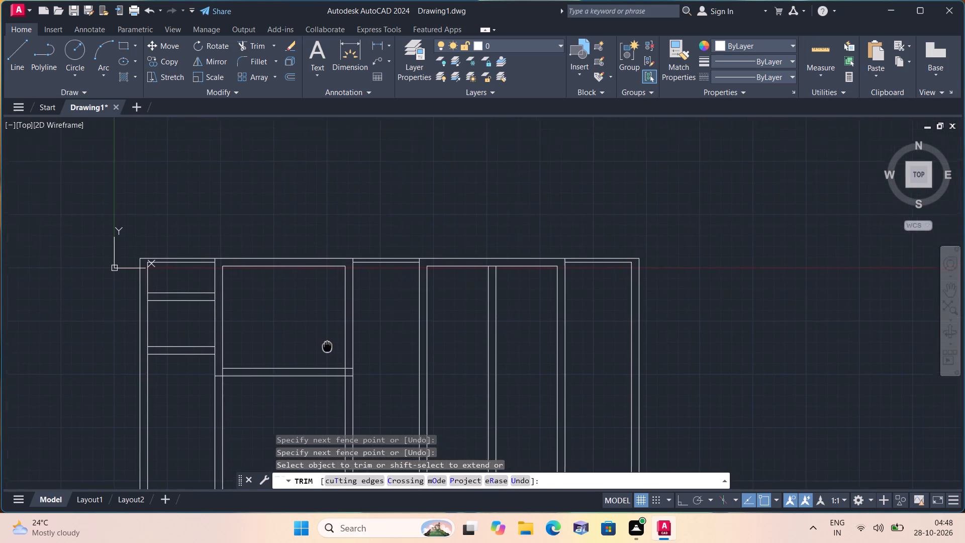
pyautogui.moveTo(328, 347); pyautogui.dragTo(388, 380, button='middle')
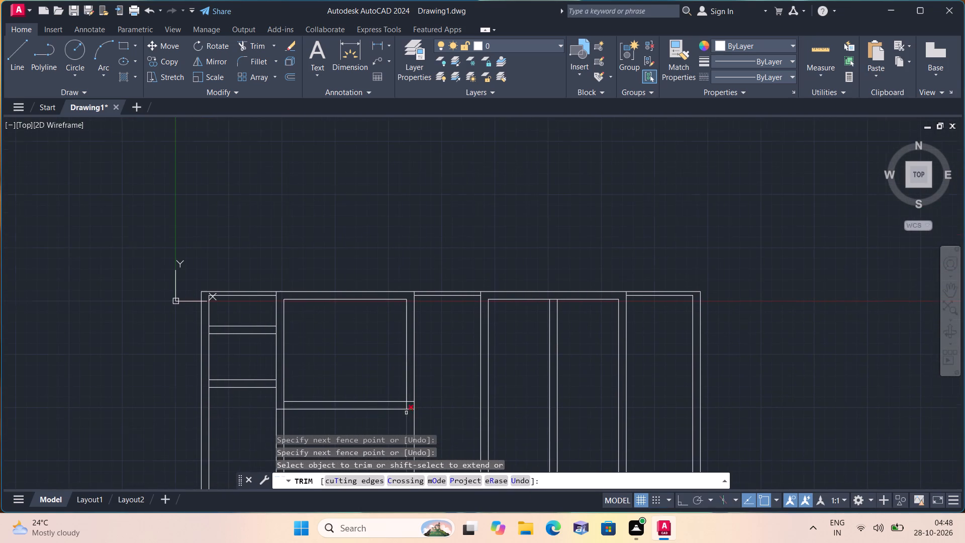
pyautogui.scroll(2, 406, 413)
pyautogui.click(404, 399)
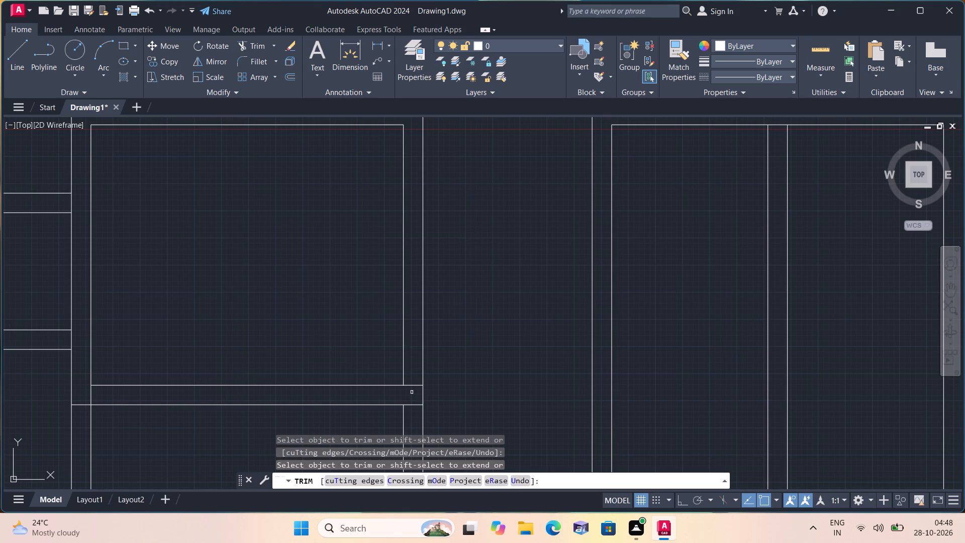
pyautogui.click(416, 380)
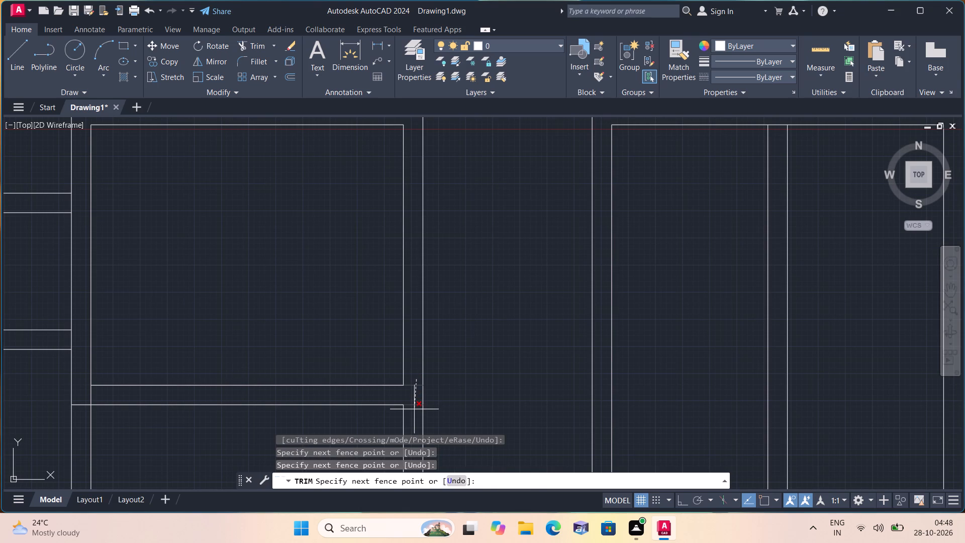
pyautogui.click(414, 409)
pyautogui.scroll(-1, 415, 399)
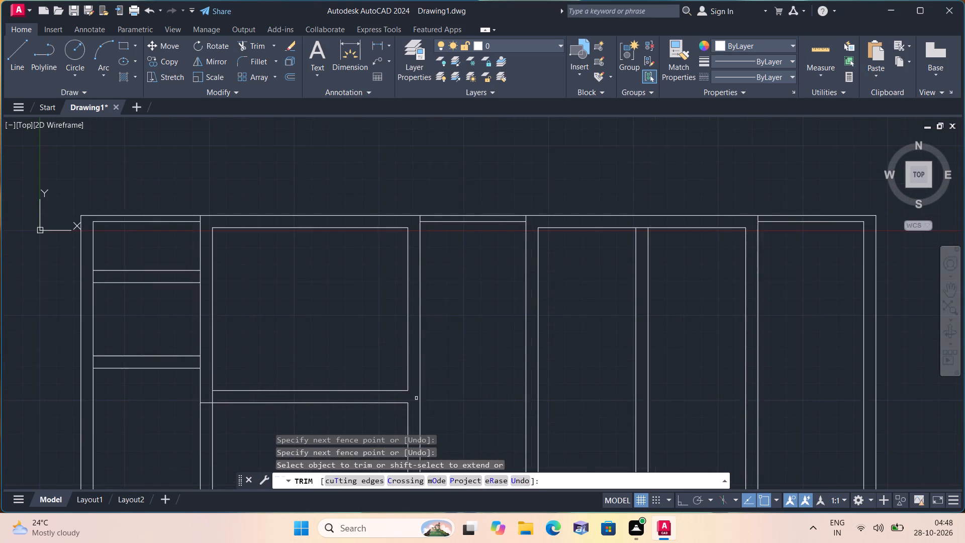
pyautogui.scroll(-1, 424, 389)
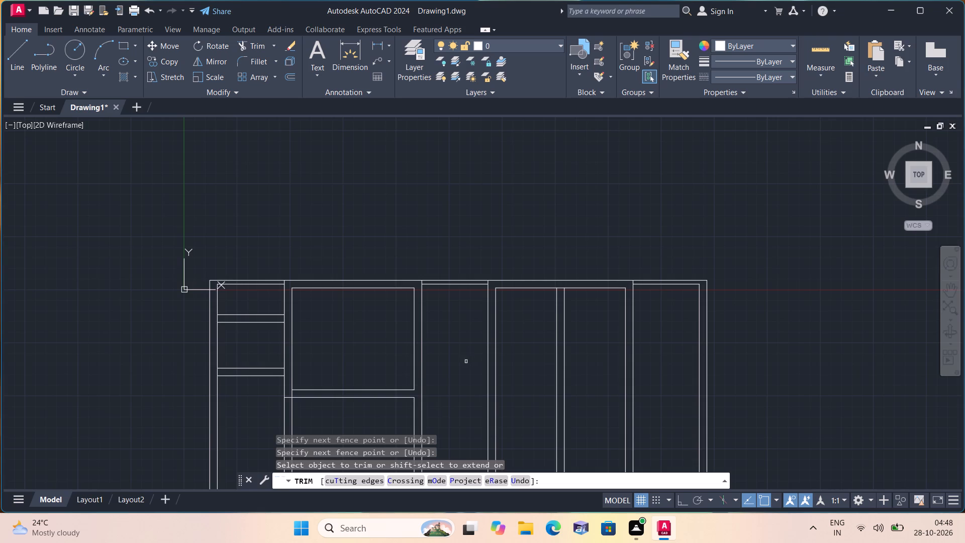
# Trim the first bay's side wall lines inside the upper cross wall at both ends and inside the lower one at its left end.
pyautogui.moveTo(466, 365); pyautogui.dragTo(475, 431, button='middle')
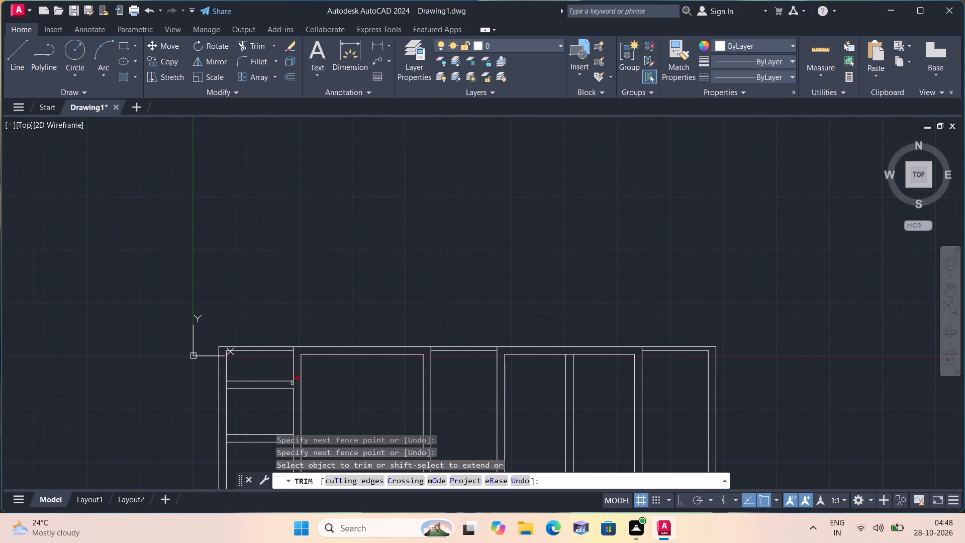
pyautogui.scroll(1, 292, 381)
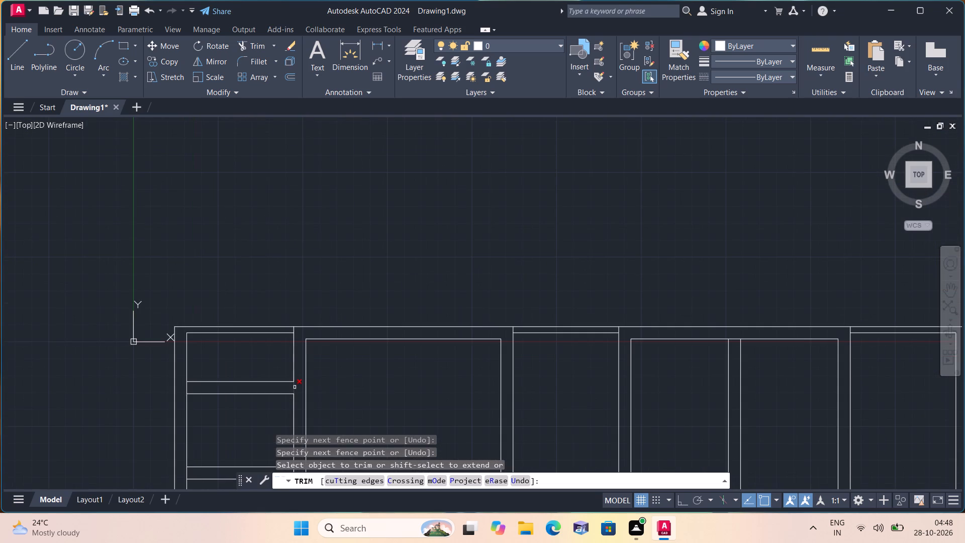
pyautogui.click(295, 387)
pyautogui.moveTo(295, 388); pyautogui.dragTo(306, 359, button='middle')
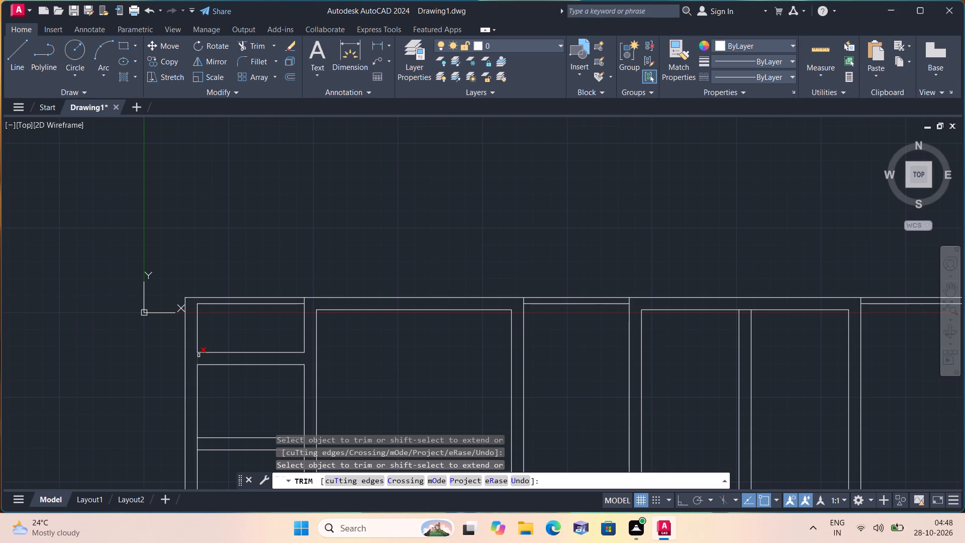
pyautogui.click(199, 355)
pyautogui.scroll(-1, 182, 348)
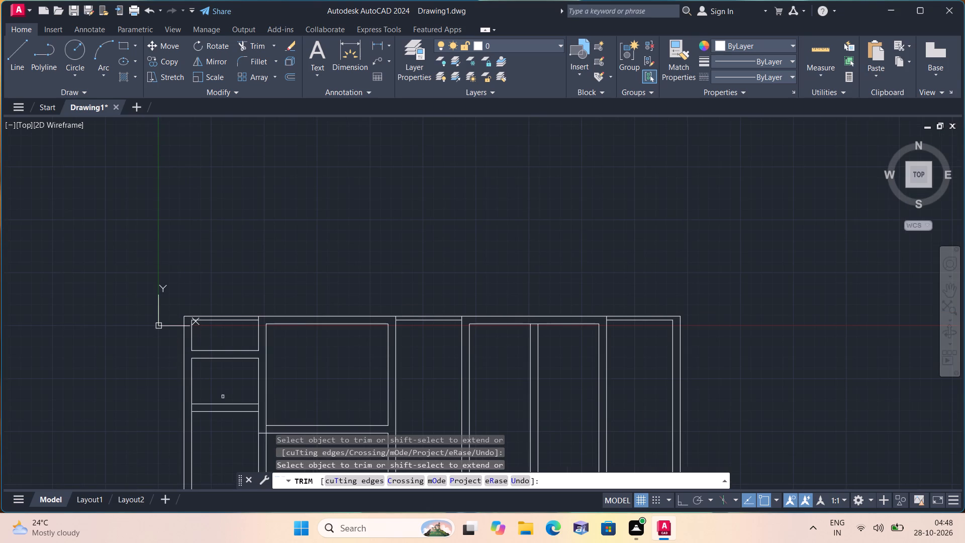
pyautogui.scroll(1, 223, 403)
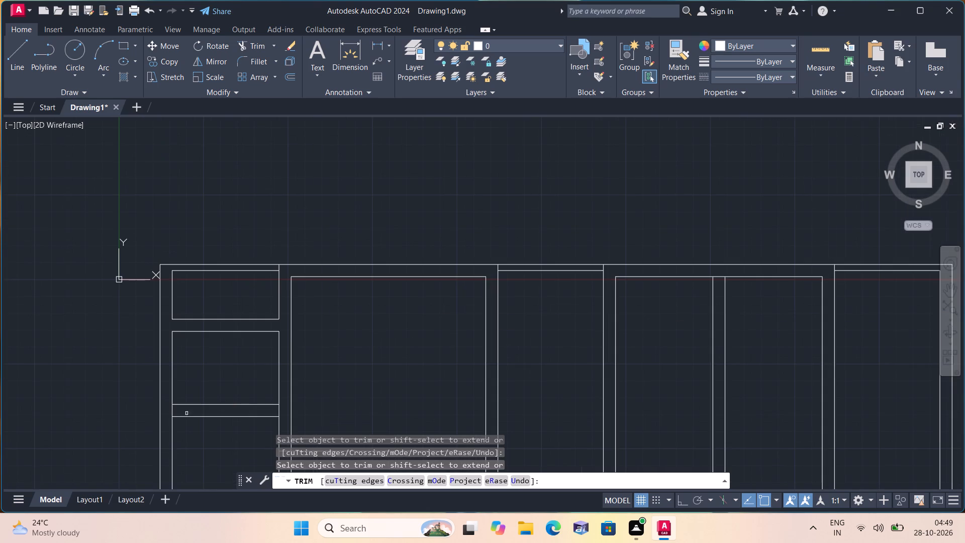
pyautogui.click(184, 411)
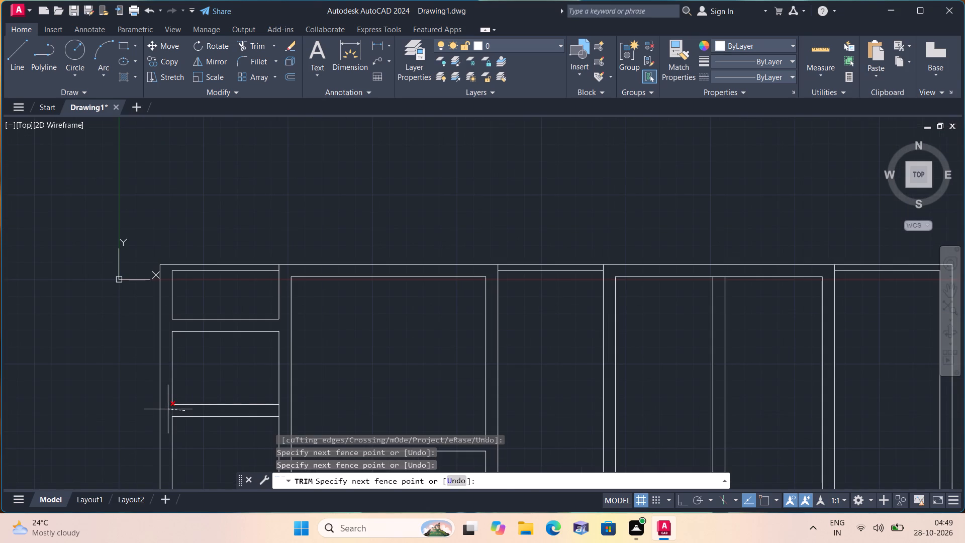
pyautogui.click(168, 409)
pyautogui.scroll(-2, 169, 386)
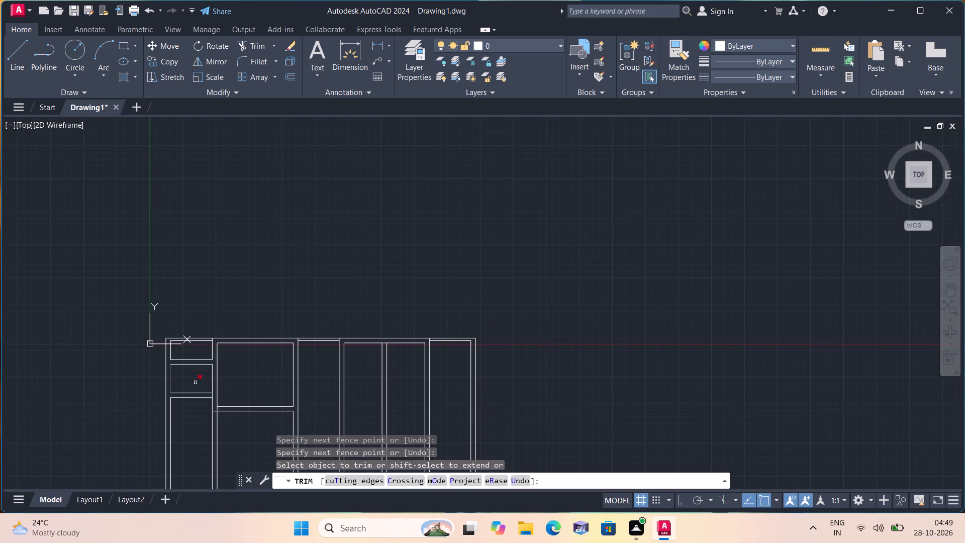
pyautogui.moveTo(270, 391); pyautogui.dragTo(281, 387, button='middle')
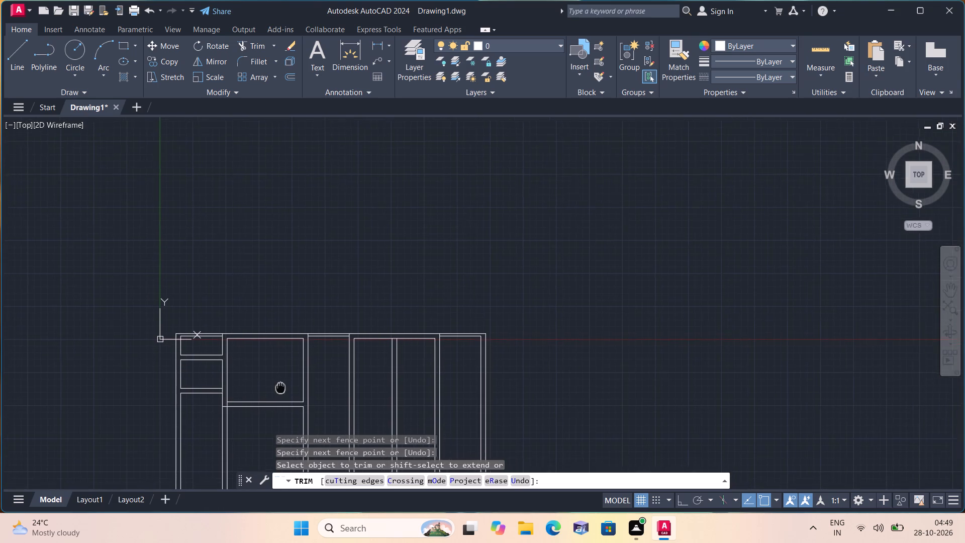
pyautogui.moveTo(281, 387); pyautogui.dragTo(311, 377, button='middle')
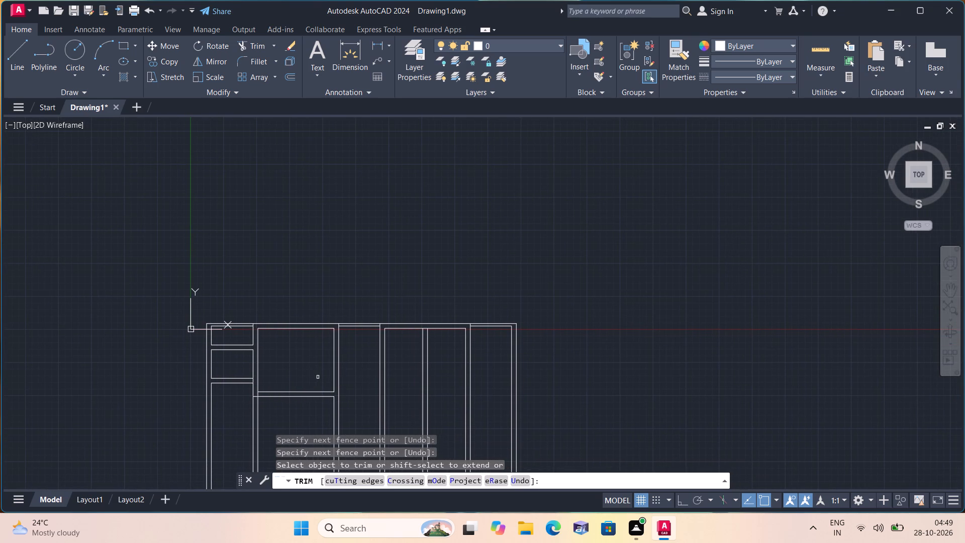
pyautogui.press('space')
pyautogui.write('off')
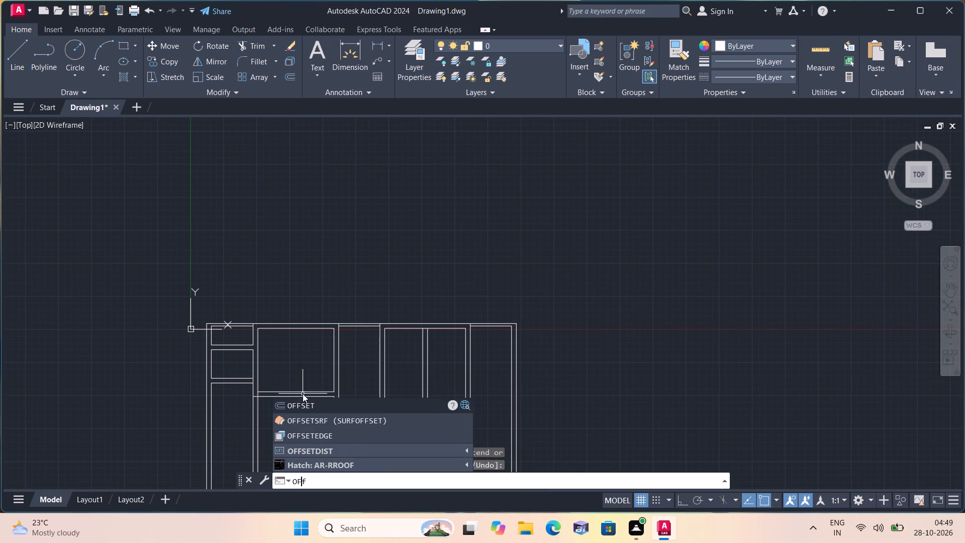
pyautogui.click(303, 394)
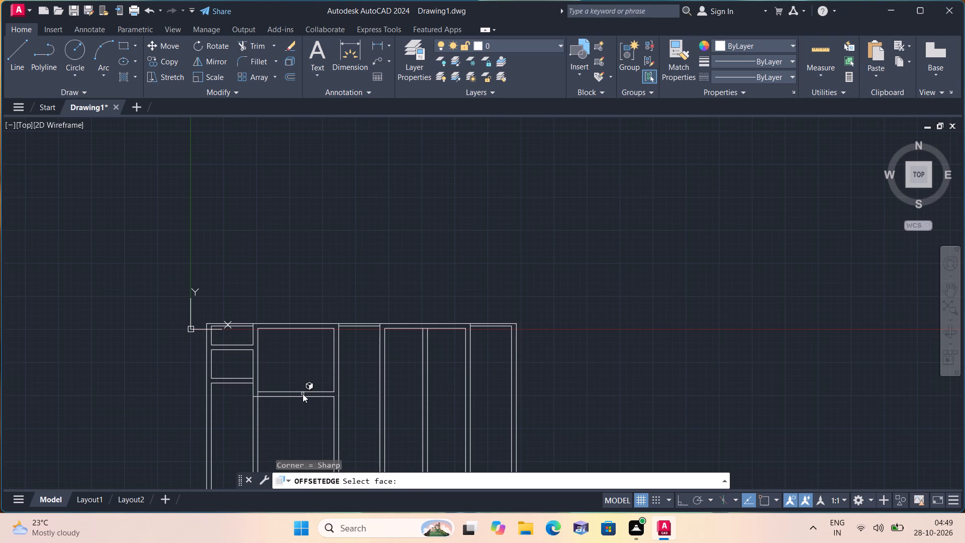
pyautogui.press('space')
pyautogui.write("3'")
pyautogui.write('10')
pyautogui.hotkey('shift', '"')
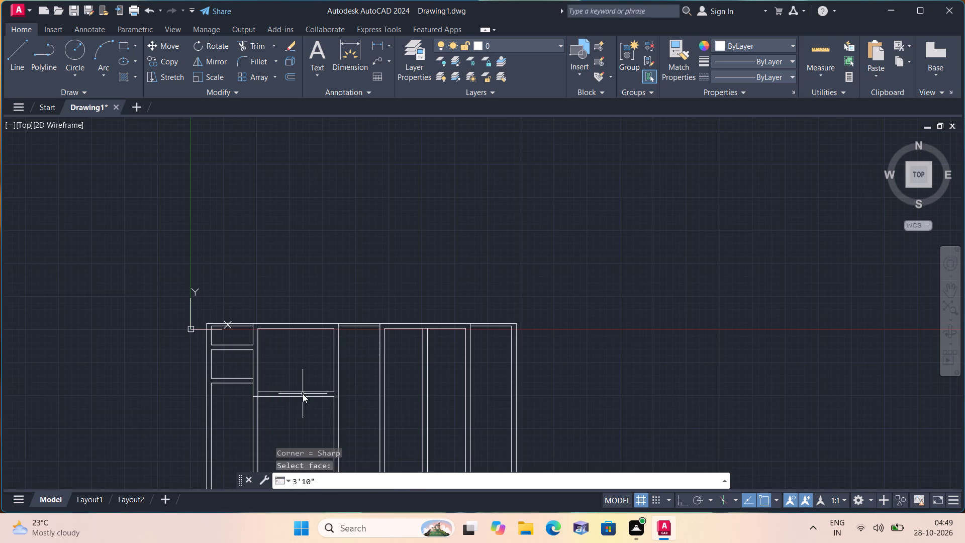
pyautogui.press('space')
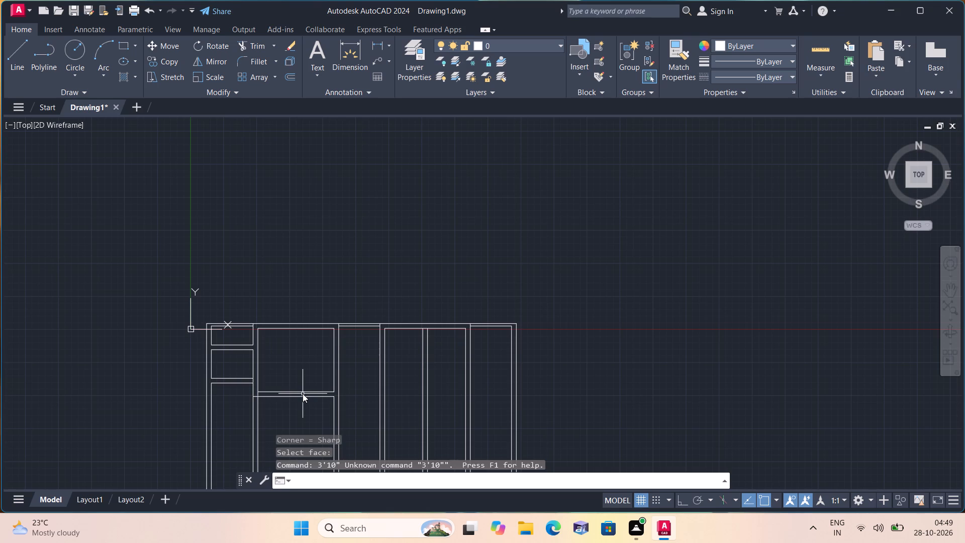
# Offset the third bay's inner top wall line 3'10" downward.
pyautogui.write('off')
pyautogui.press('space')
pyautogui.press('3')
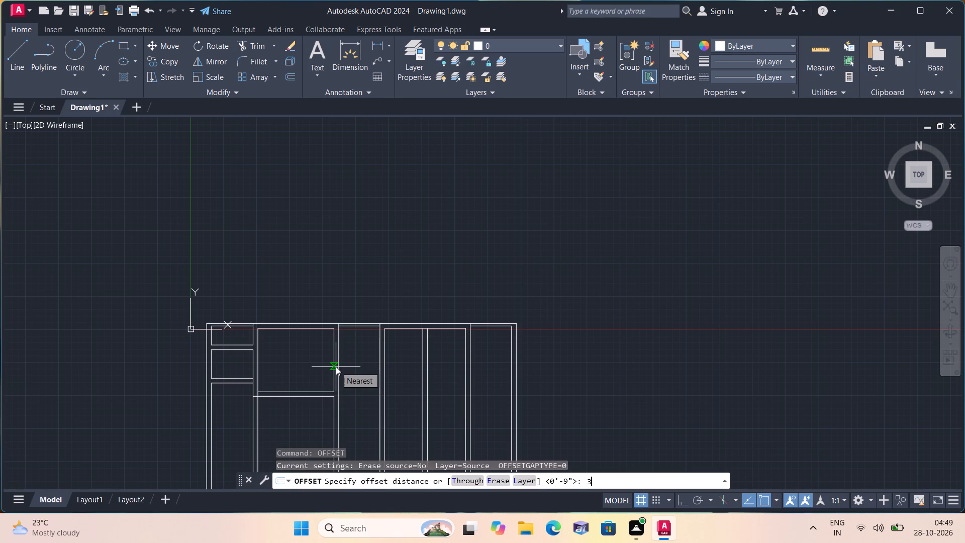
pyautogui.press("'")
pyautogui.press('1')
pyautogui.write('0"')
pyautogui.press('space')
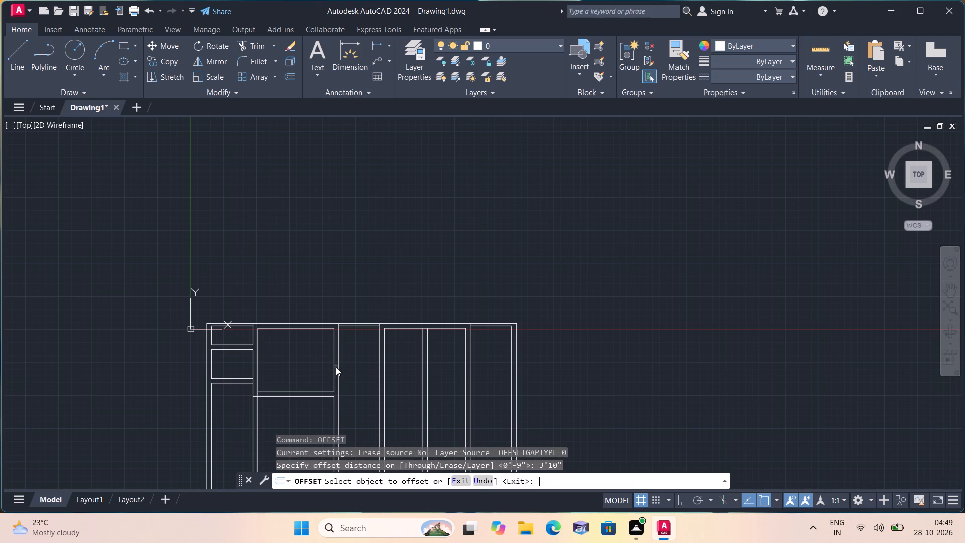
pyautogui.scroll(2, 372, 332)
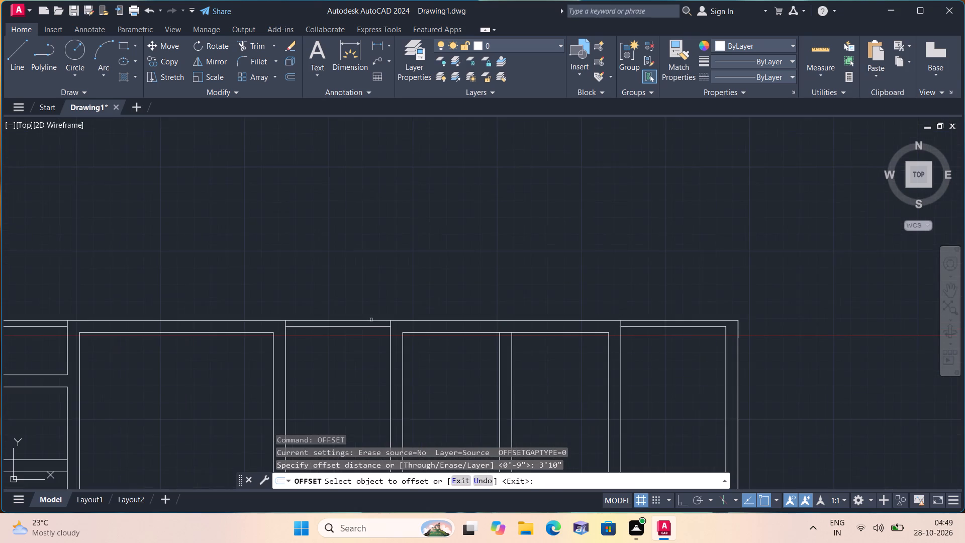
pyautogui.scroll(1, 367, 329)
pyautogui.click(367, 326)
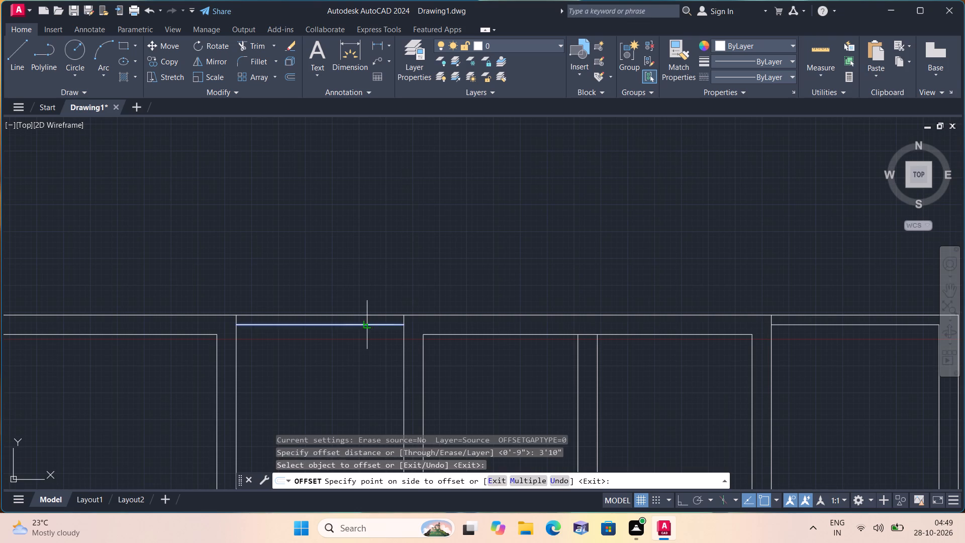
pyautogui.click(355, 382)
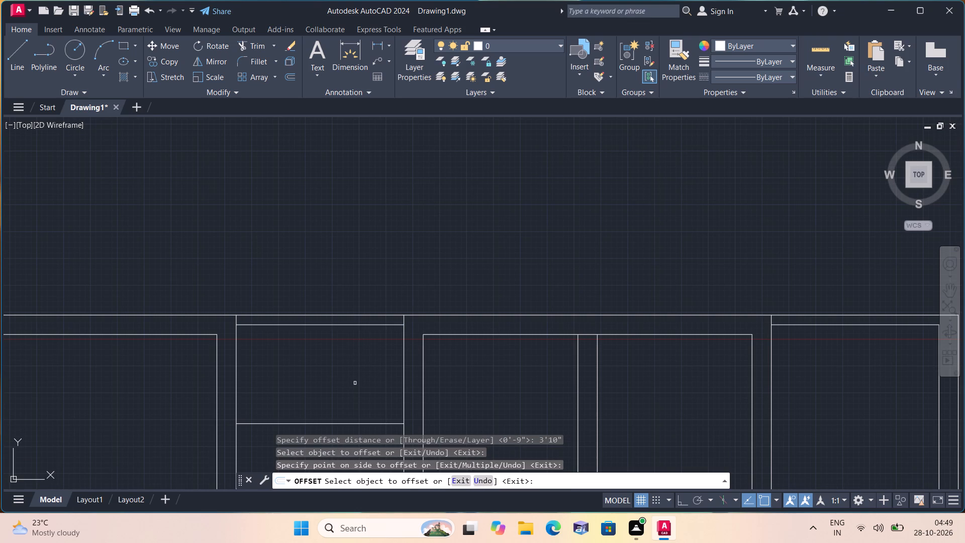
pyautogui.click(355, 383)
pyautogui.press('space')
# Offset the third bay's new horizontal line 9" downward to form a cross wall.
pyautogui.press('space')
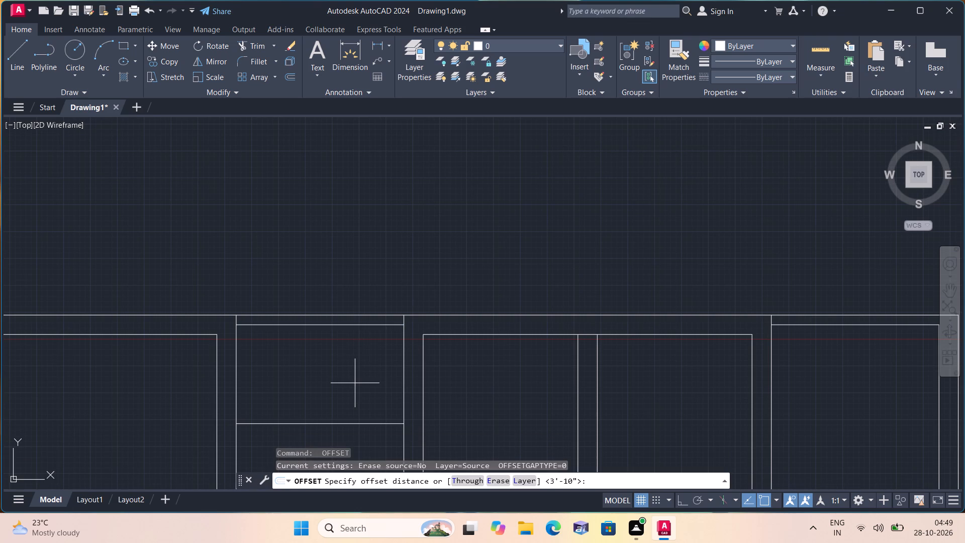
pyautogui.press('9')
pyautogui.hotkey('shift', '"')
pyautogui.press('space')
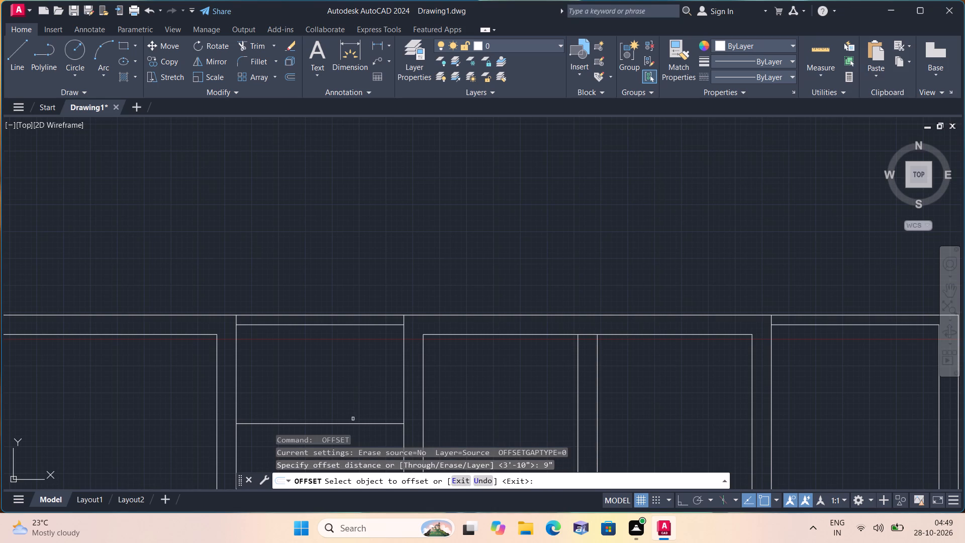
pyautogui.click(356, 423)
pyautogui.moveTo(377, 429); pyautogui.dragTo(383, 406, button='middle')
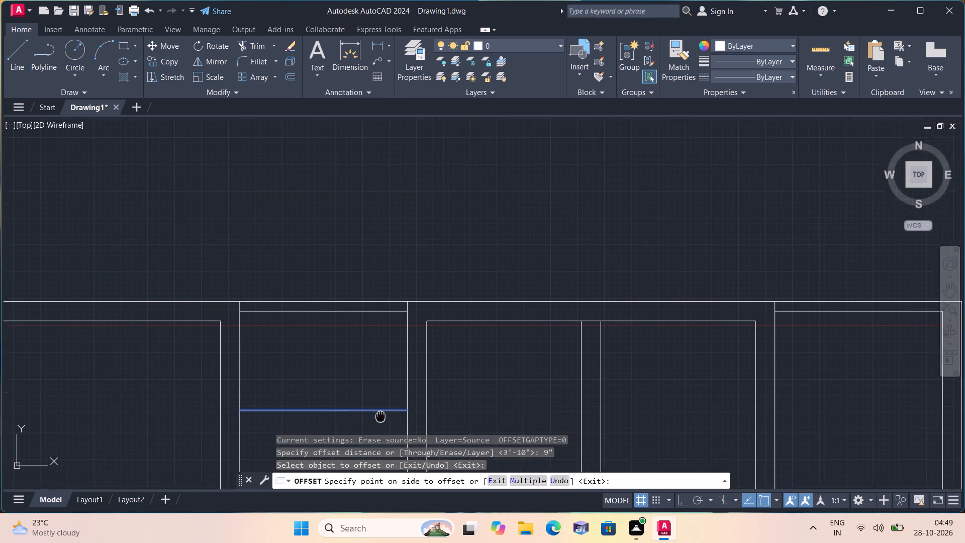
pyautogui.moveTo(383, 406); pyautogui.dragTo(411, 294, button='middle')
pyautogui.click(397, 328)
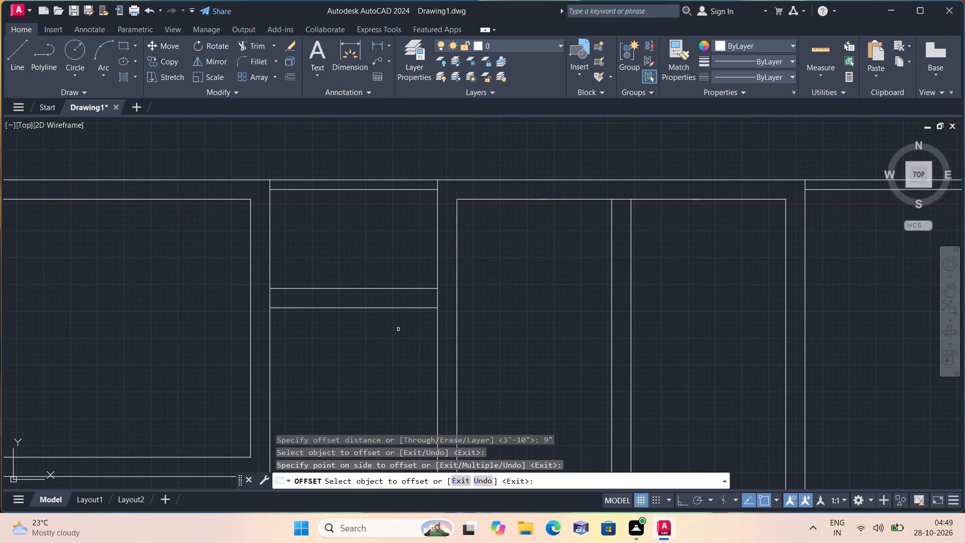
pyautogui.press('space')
# Offset the inner top wall line spanning the fourth and fifth bays 4' downward.
pyautogui.press('space')
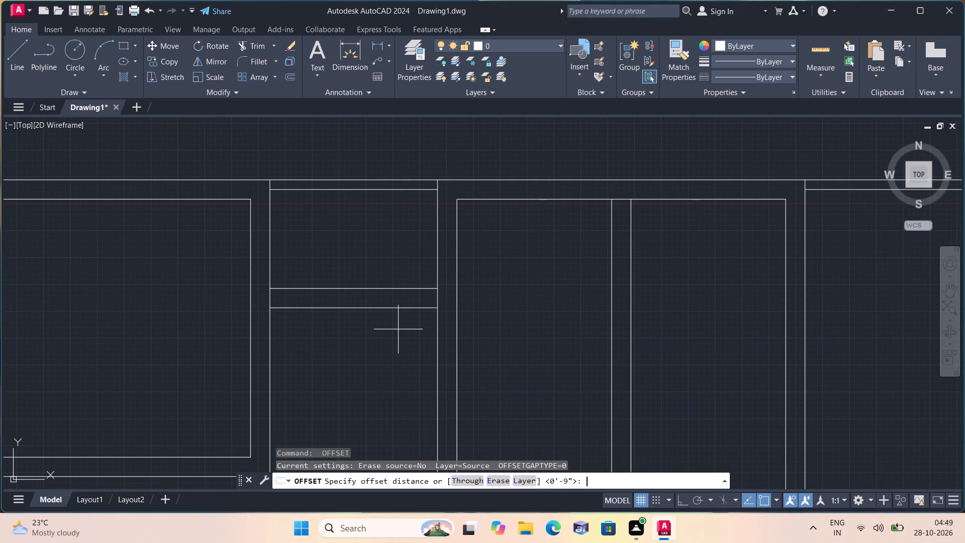
pyautogui.write("4'")
pyautogui.press('space')
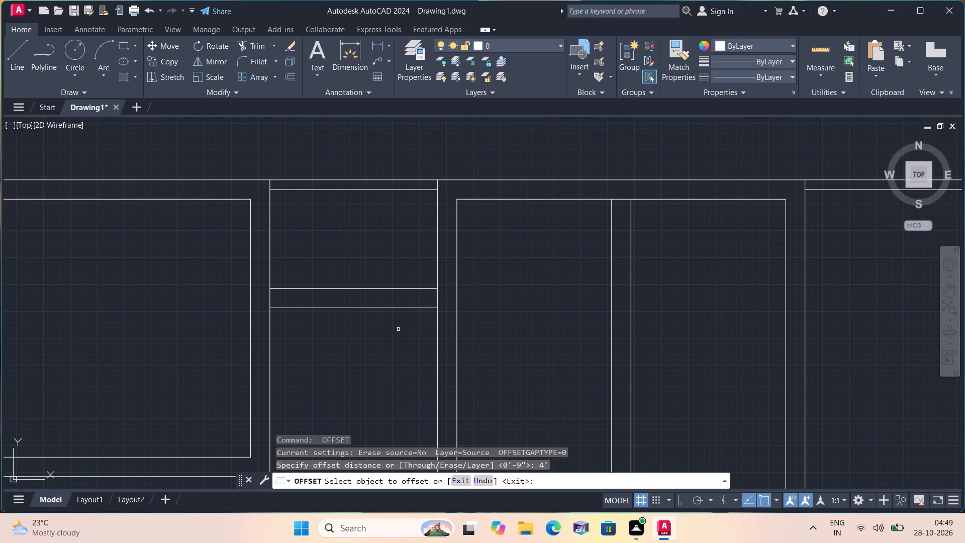
pyautogui.click(526, 199)
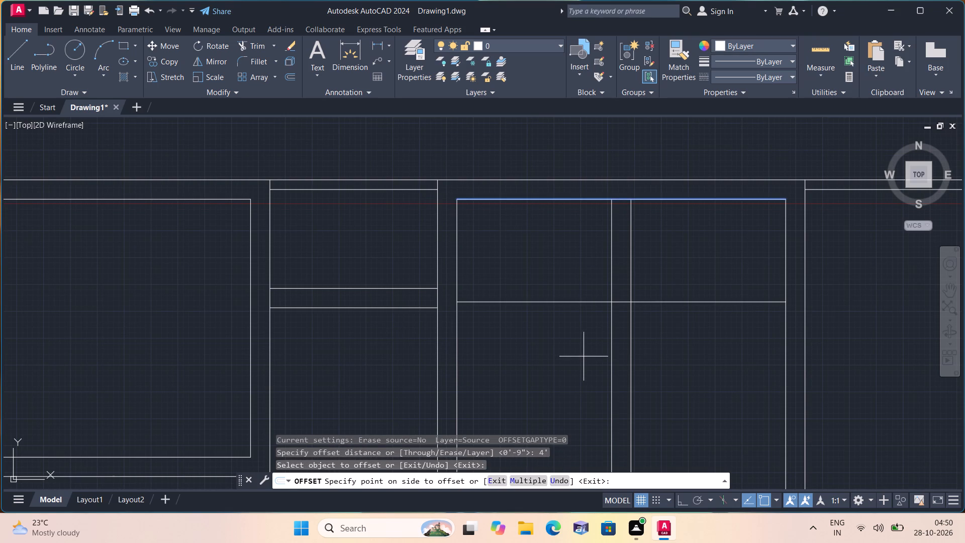
pyautogui.click(584, 356)
pyautogui.moveTo(572, 354); pyautogui.dragTo(535, 431, button='middle')
pyautogui.scroll(-1, 570, 354)
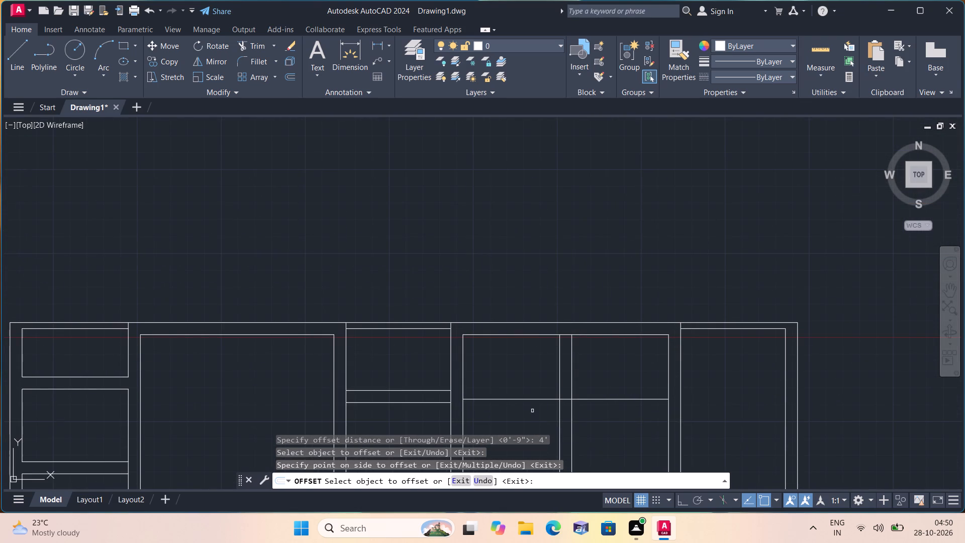
pyautogui.press('space')
# Offset the new horizontal line across the fourth and fifth bays 9" downward to form a cross wall.
pyautogui.press('space')
pyautogui.write('9"')
pyautogui.press('space')
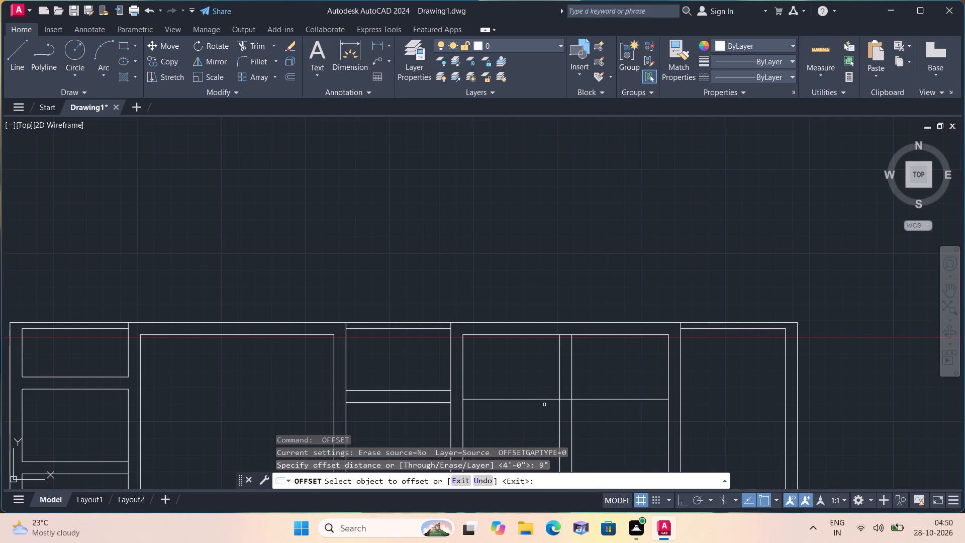
pyautogui.click(545, 399)
pyautogui.click(549, 423)
pyautogui.moveTo(548, 423); pyautogui.dragTo(548, 423, button='middle')
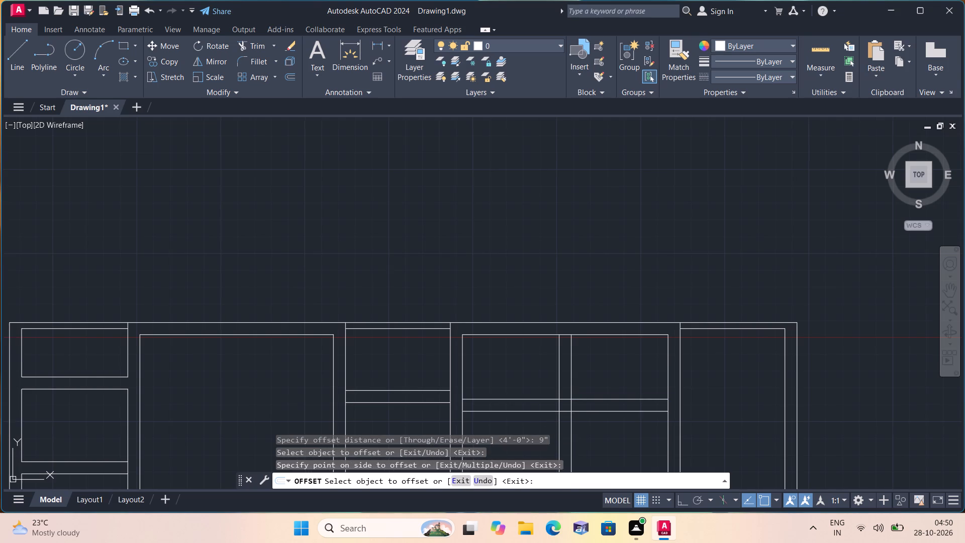
pyautogui.moveTo(548, 423); pyautogui.dragTo(587, 351, button='middle')
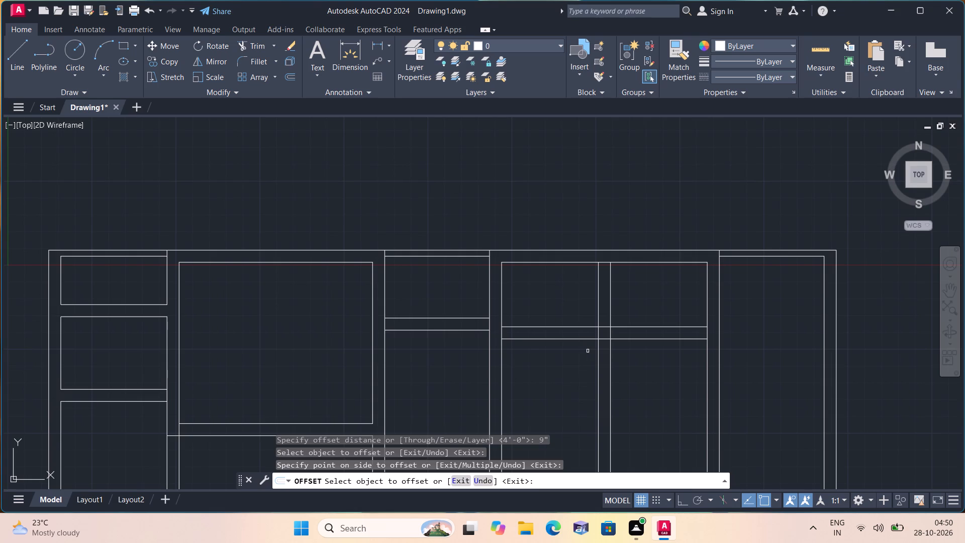
pyautogui.click(588, 350)
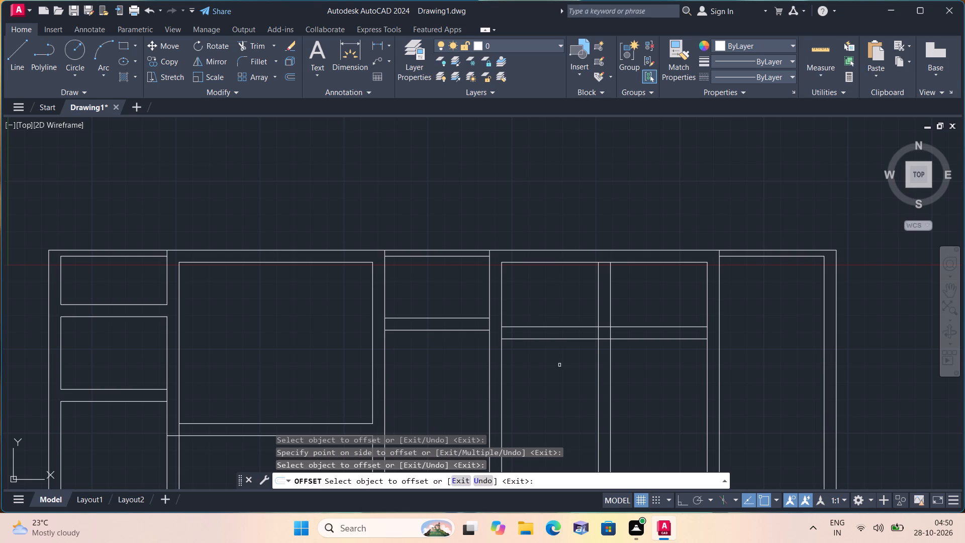
pyautogui.press('space')
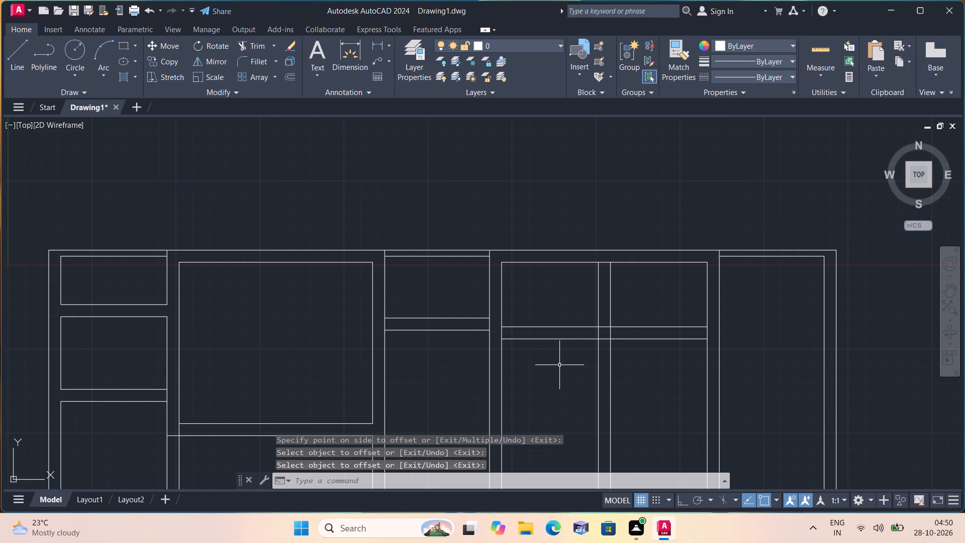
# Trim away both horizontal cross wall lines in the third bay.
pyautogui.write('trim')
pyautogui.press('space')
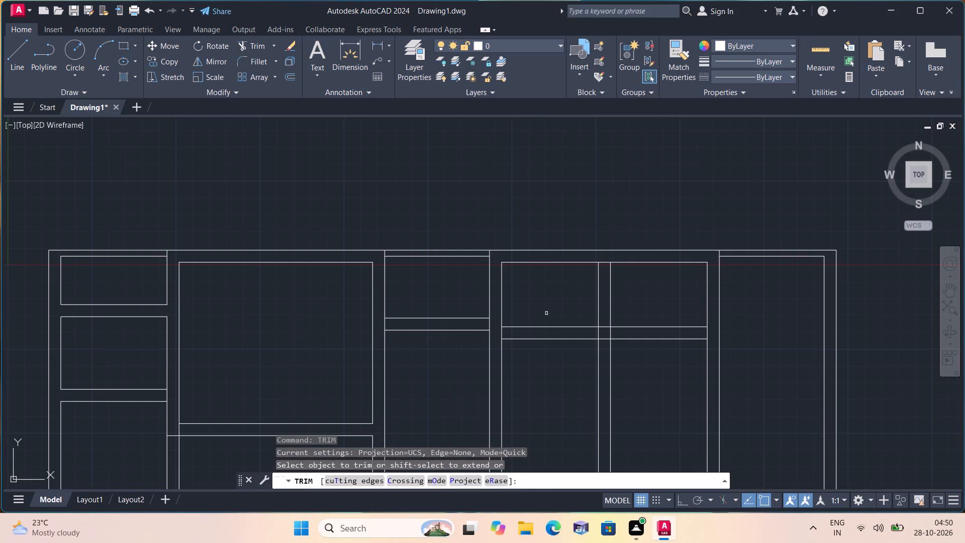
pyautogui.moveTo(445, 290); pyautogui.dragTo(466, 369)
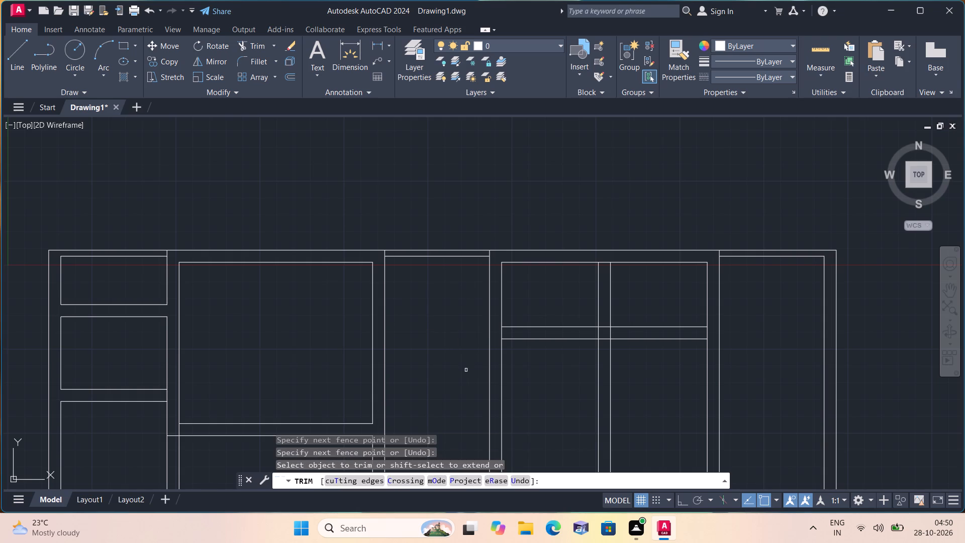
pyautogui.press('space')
# Extend both cross wall lines of the fourth and fifth bays to the third bay's left wall and the building's outer right wall line.
pyautogui.write('exte')
pyautogui.press('space')
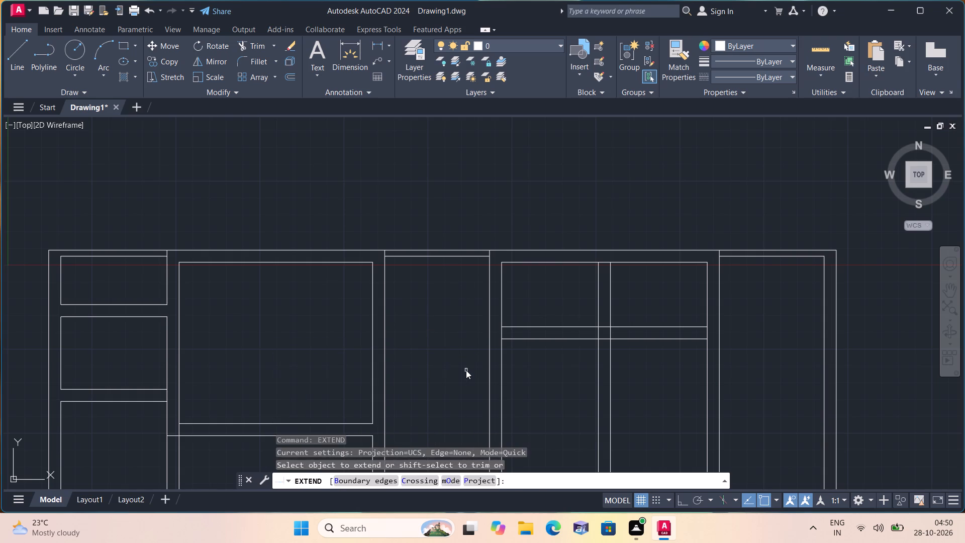
pyautogui.moveTo(537, 316); pyautogui.dragTo(521, 372)
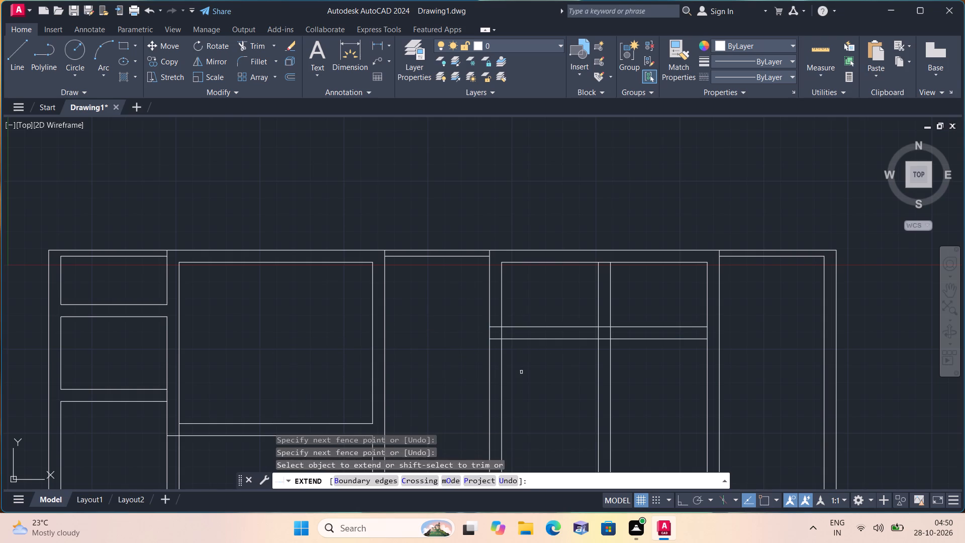
pyautogui.moveTo(545, 303); pyautogui.dragTo(529, 366)
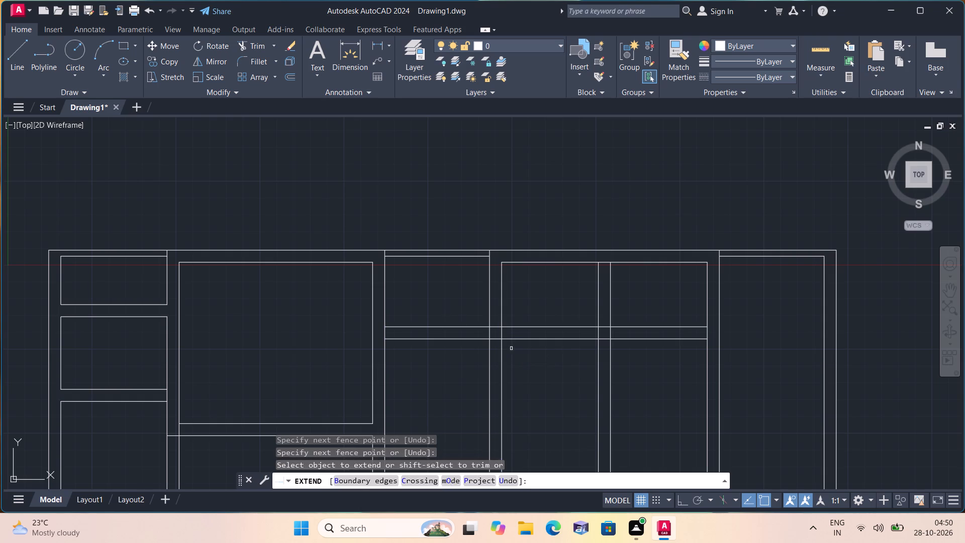
pyautogui.moveTo(655, 310); pyautogui.dragTo(691, 365)
pyautogui.moveTo(679, 303); pyautogui.dragTo(704, 371)
pyautogui.moveTo(770, 314); pyautogui.dragTo(789, 341)
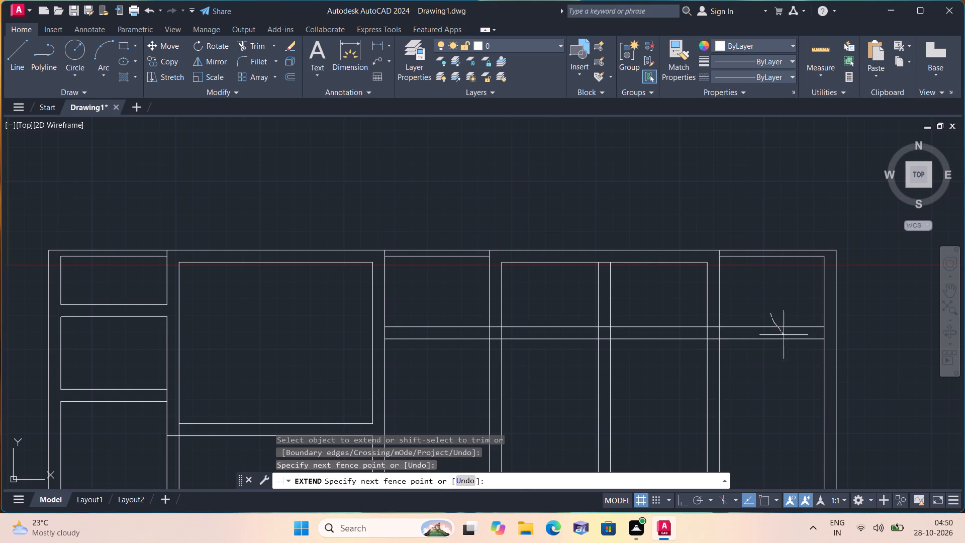
pyautogui.moveTo(789, 341); pyautogui.dragTo(807, 374)
pyautogui.scroll(-1, 809, 373)
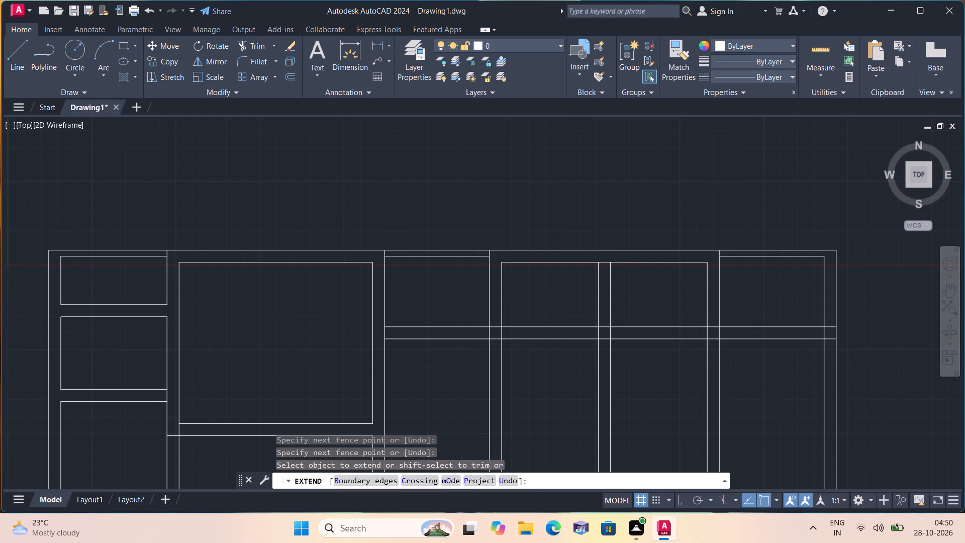
pyautogui.moveTo(773, 208); pyautogui.dragTo(681, 186, button='middle')
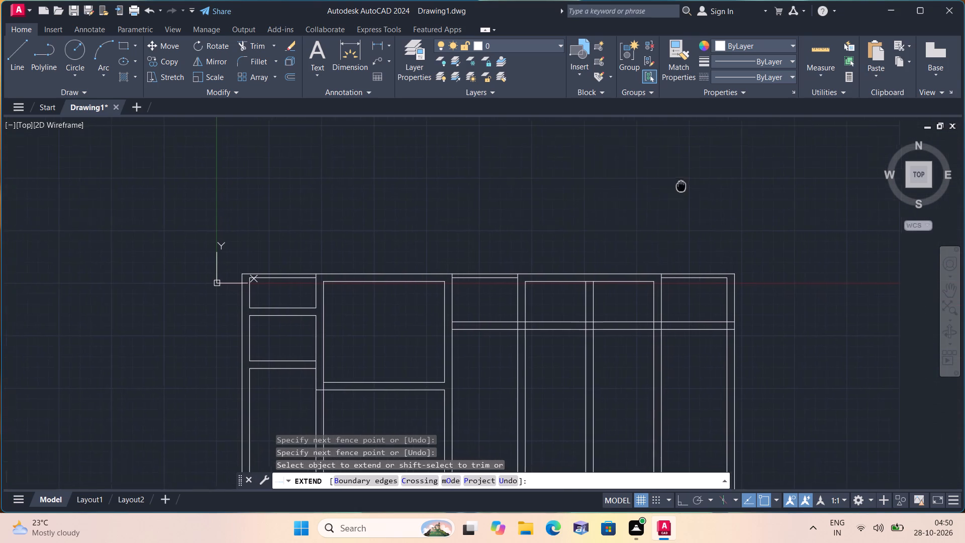
pyautogui.moveTo(681, 186); pyautogui.dragTo(677, 185, button='middle')
pyautogui.press('space')
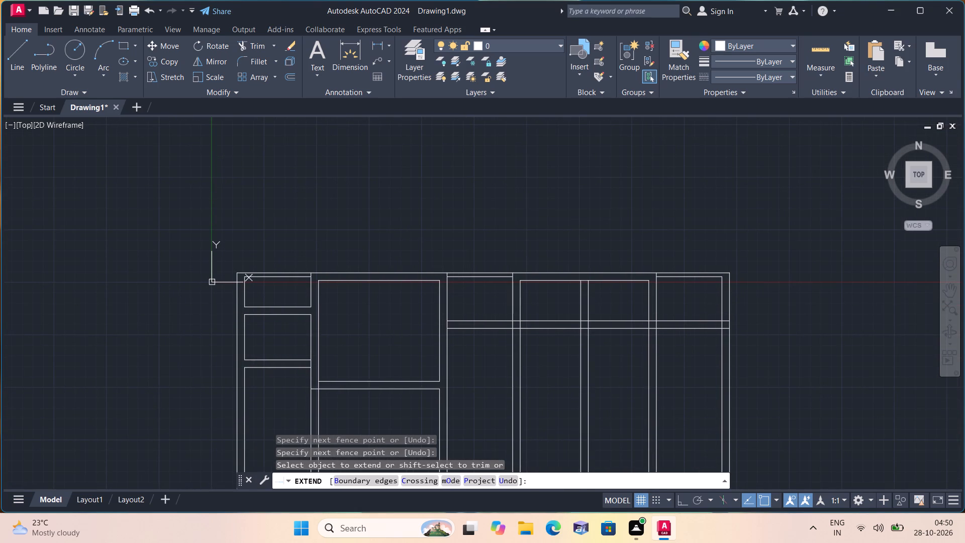
# Trim the overlapping lines inside the cross wall at the fourth bay's left partition and the partition between the fourth and fifth bays.
pyautogui.write('tr')
pyautogui.press('i')
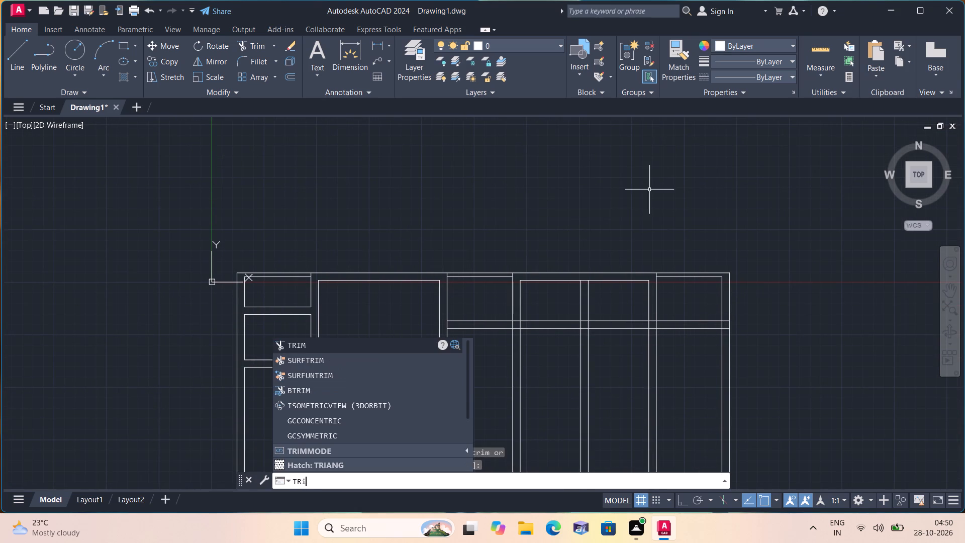
pyautogui.write('m')
pyautogui.press('space')
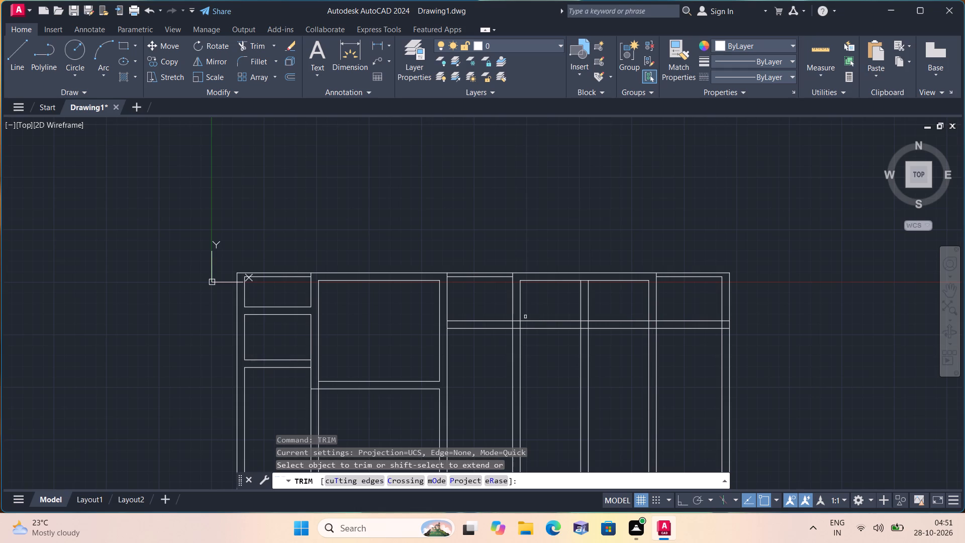
pyautogui.scroll(1, 525, 317)
pyautogui.click(512, 322)
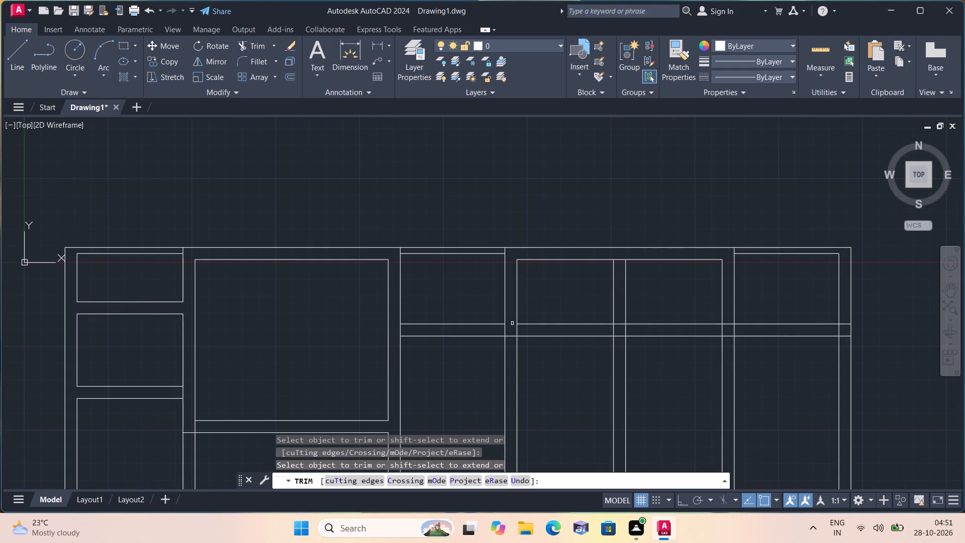
pyautogui.click(518, 330)
pyautogui.click(607, 329)
pyautogui.click(633, 333)
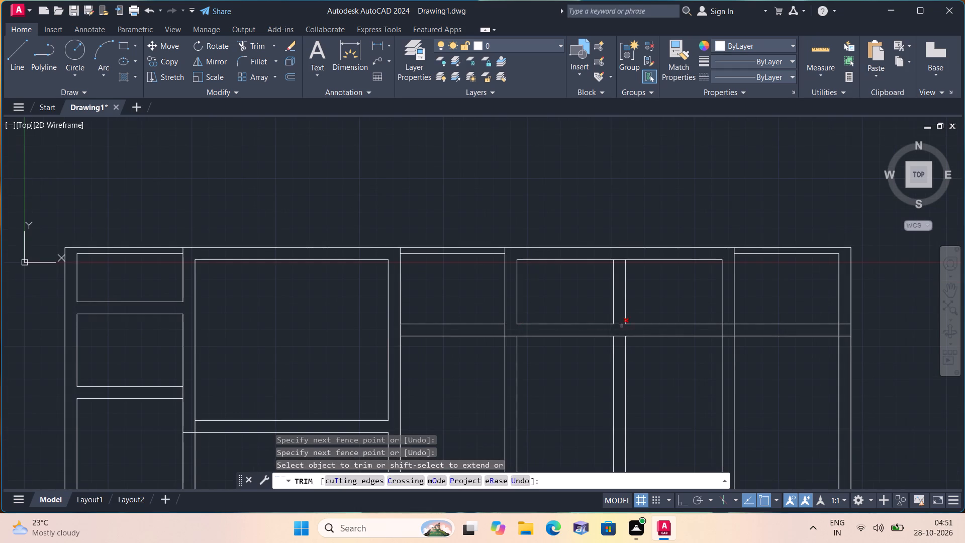
pyautogui.click(620, 323)
# Trim the overlapping lines inside the cross wall at the fifth bay's right partition and the inner line of the building's right wall.
pyautogui.scroll(-1, 621, 323)
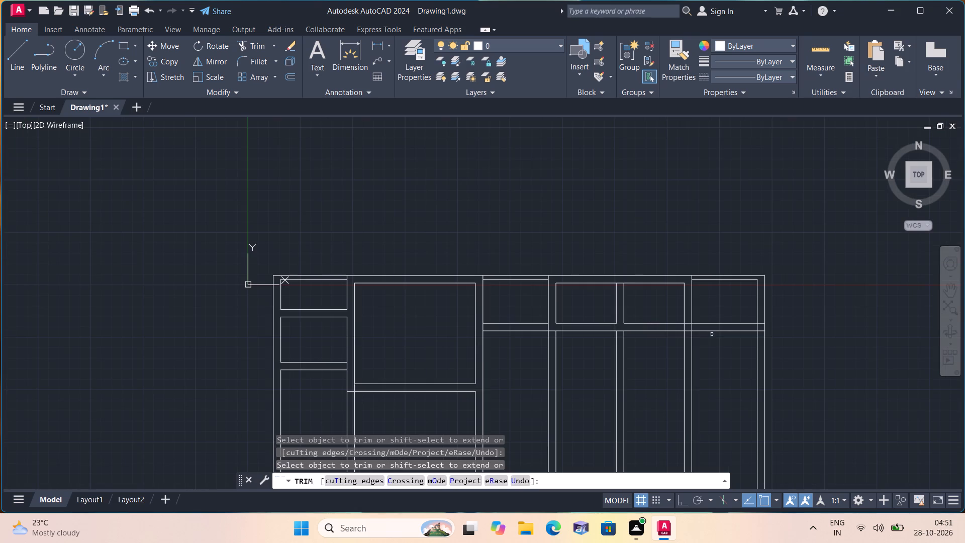
pyautogui.scroll(2, 688, 332)
pyautogui.click(685, 310)
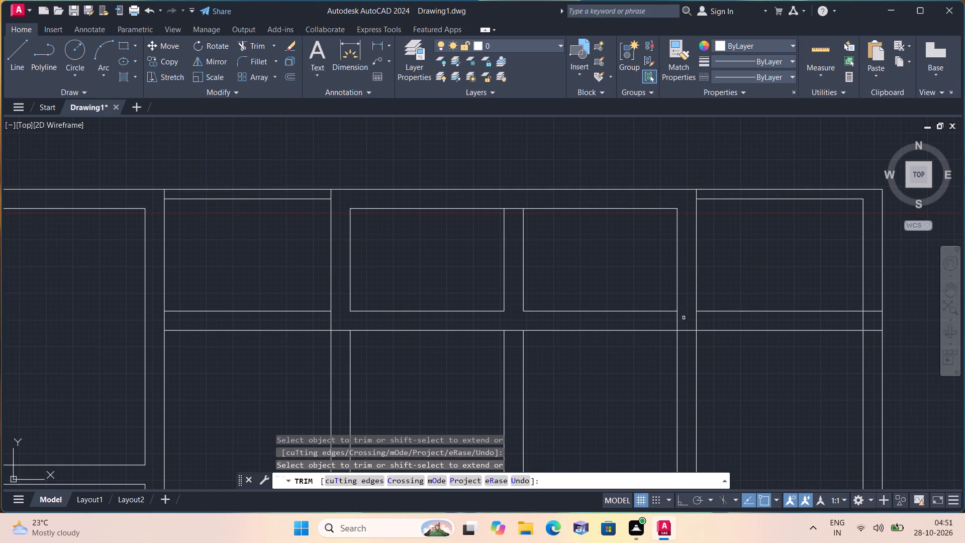
pyautogui.click(678, 324)
pyautogui.scroll(-1, 692, 321)
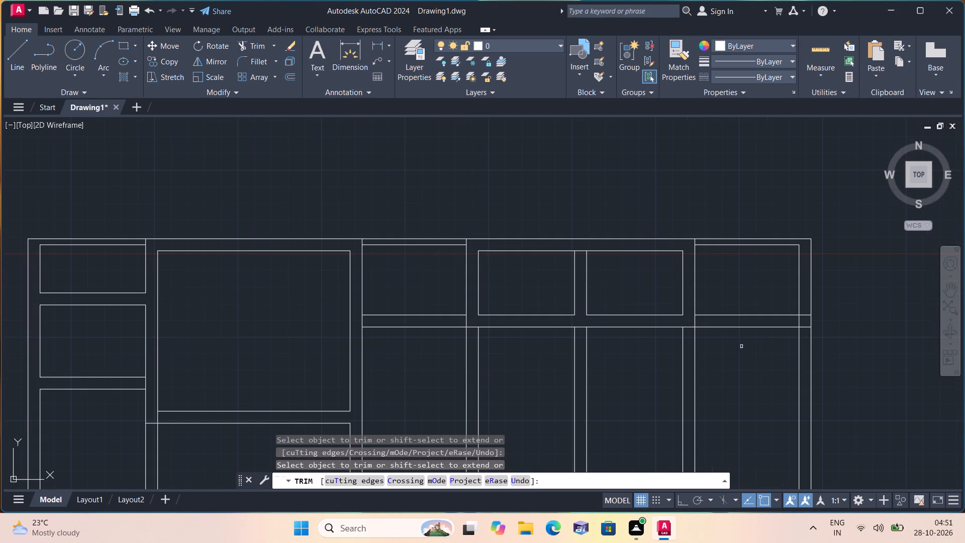
pyautogui.scroll(1, 790, 326)
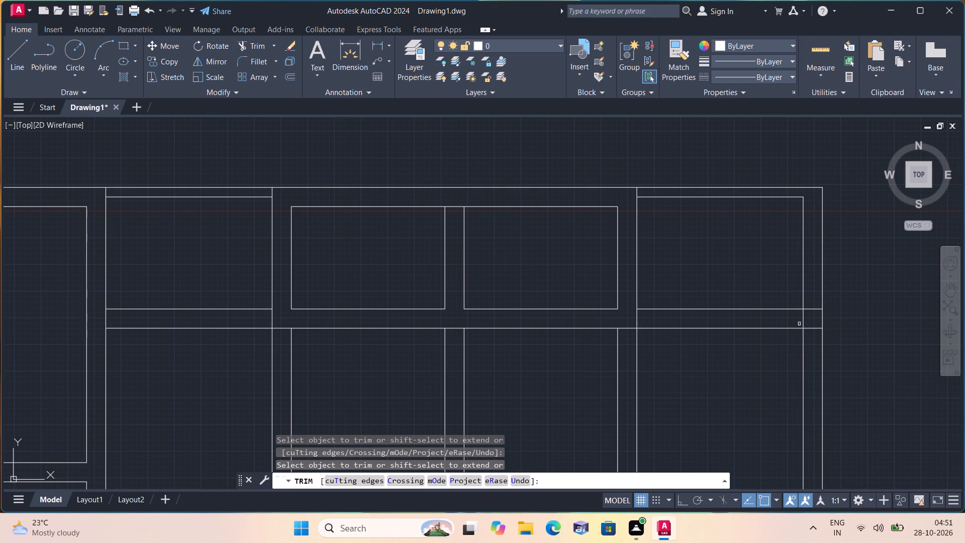
pyautogui.click(800, 324)
pyautogui.click(815, 330)
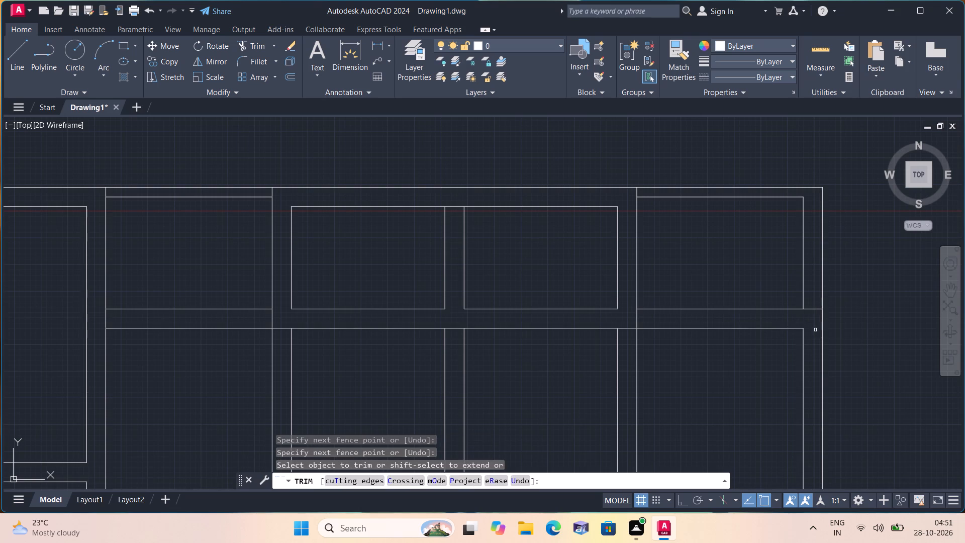
pyautogui.scroll(-2, 795, 323)
# Trim away all partition lines below the cross wall, from the third bay's right partition to the sixth bay's left partition.
pyautogui.click(755, 355)
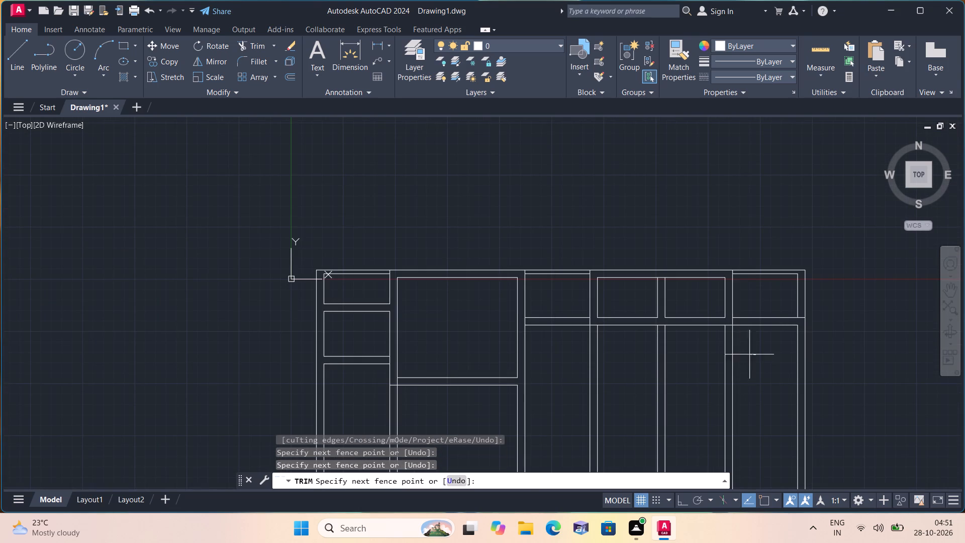
pyautogui.click(580, 347)
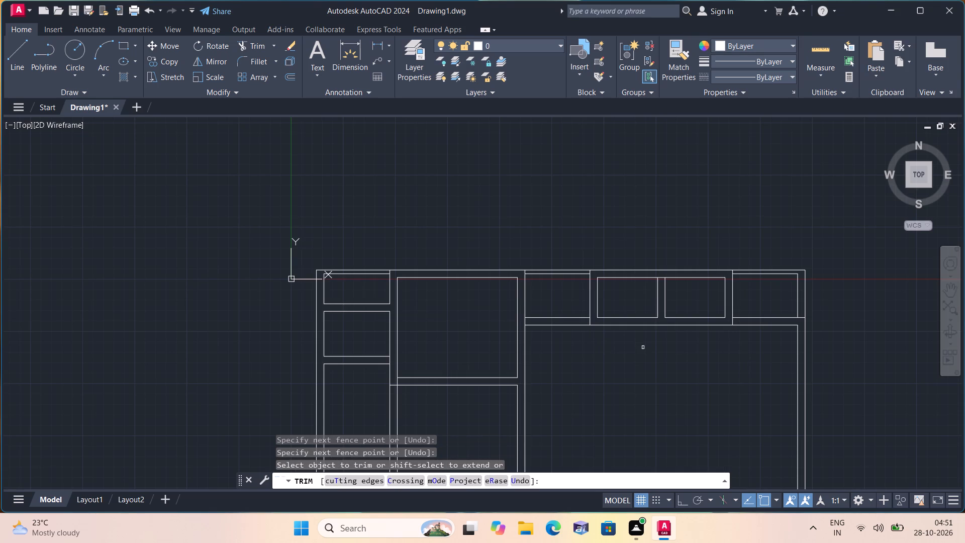
pyautogui.moveTo(637, 357); pyautogui.dragTo(621, 336, button='middle')
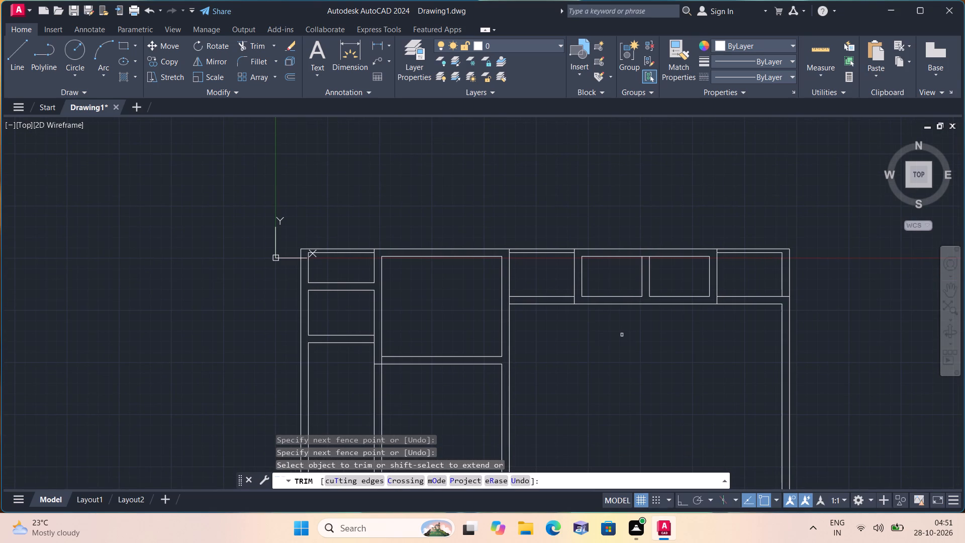
pyautogui.press('space')
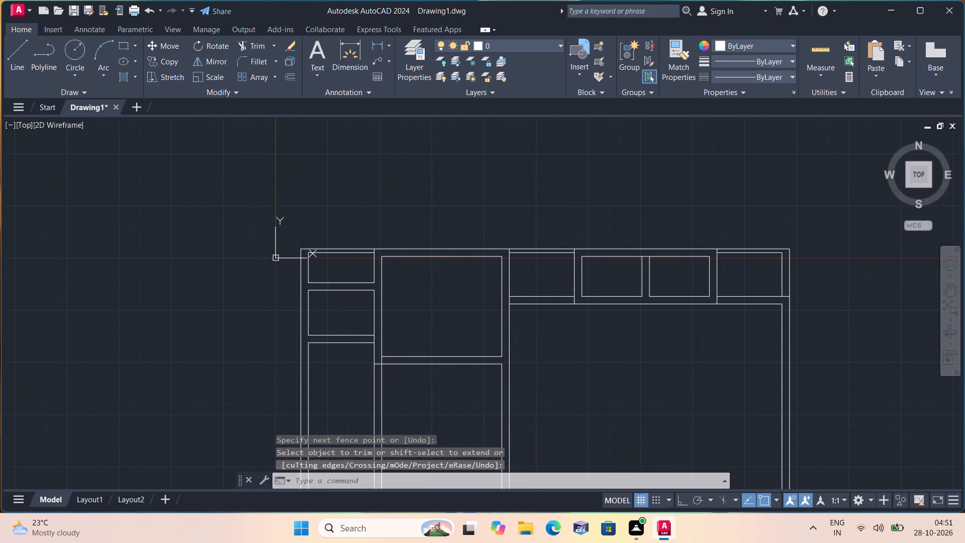
# Offset the third bay's left wall line 12'6" to the right, into the open space below the cross wall.
pyautogui.press('o')
pyautogui.write('ff')
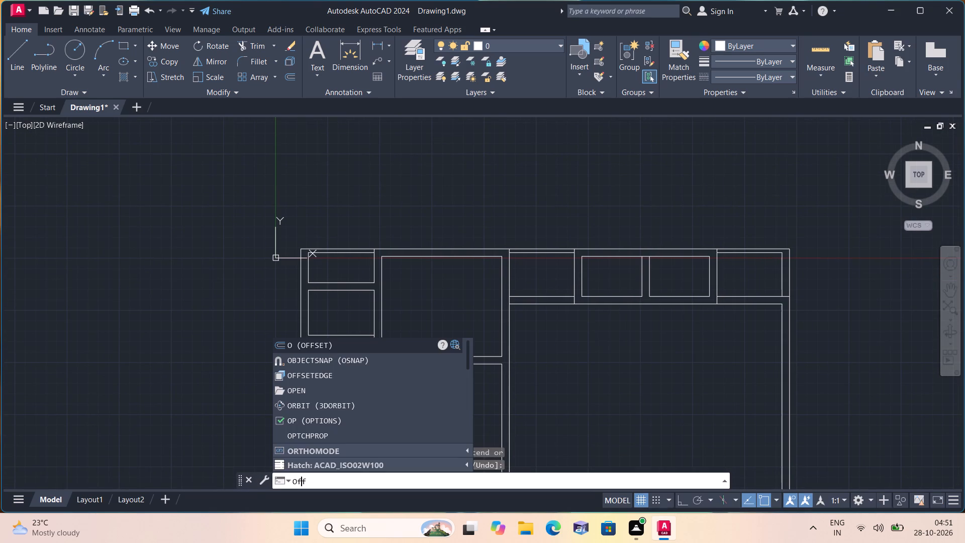
pyautogui.press('space')
pyautogui.write("12'")
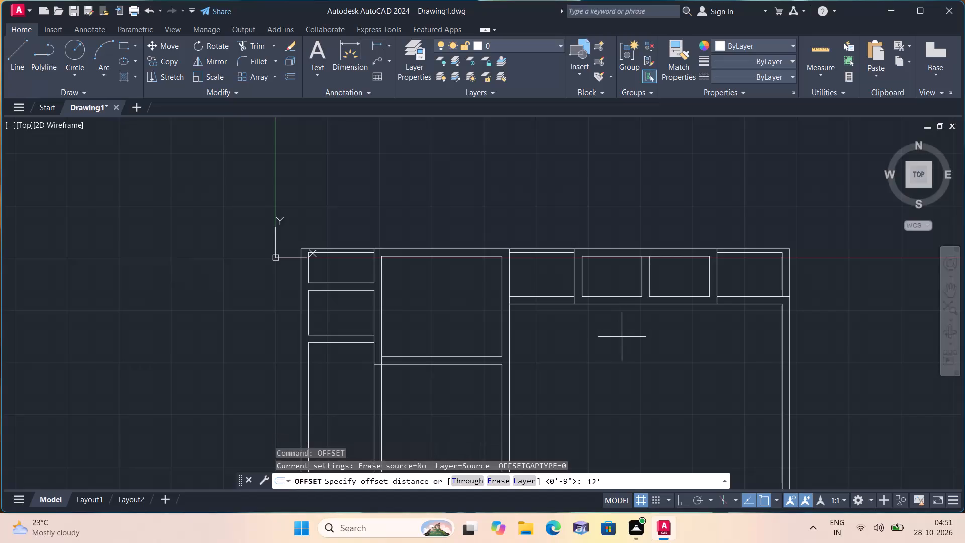
pyautogui.write('6"')
pyautogui.press('space')
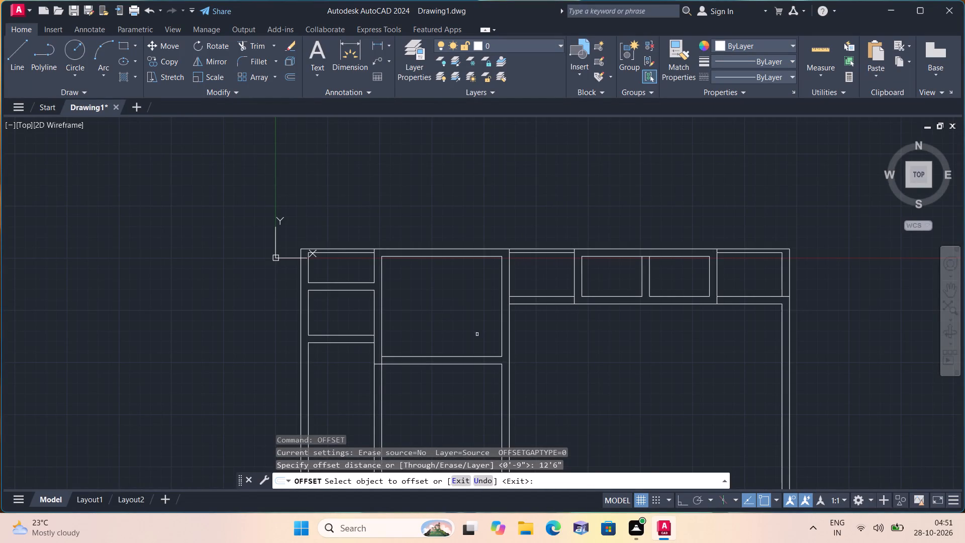
pyautogui.click(511, 333)
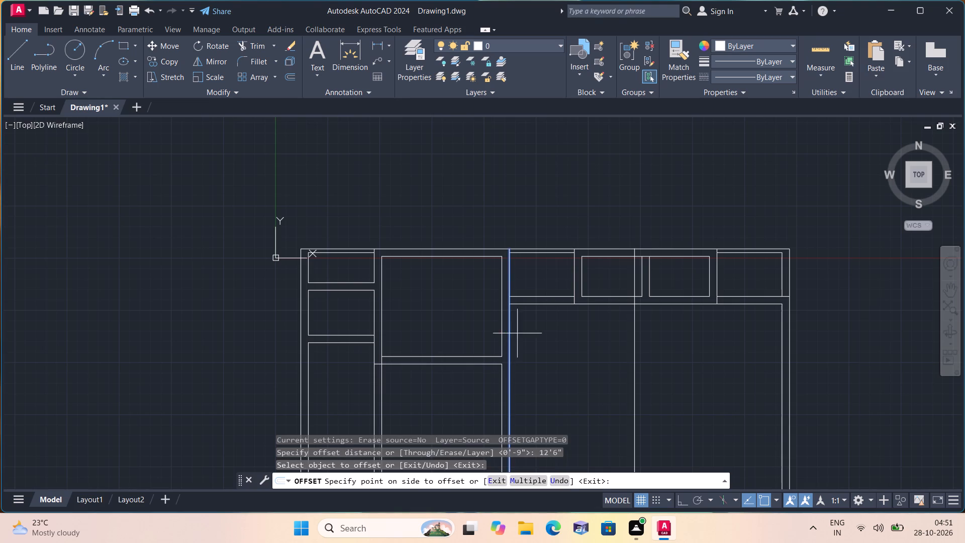
pyautogui.click(589, 345)
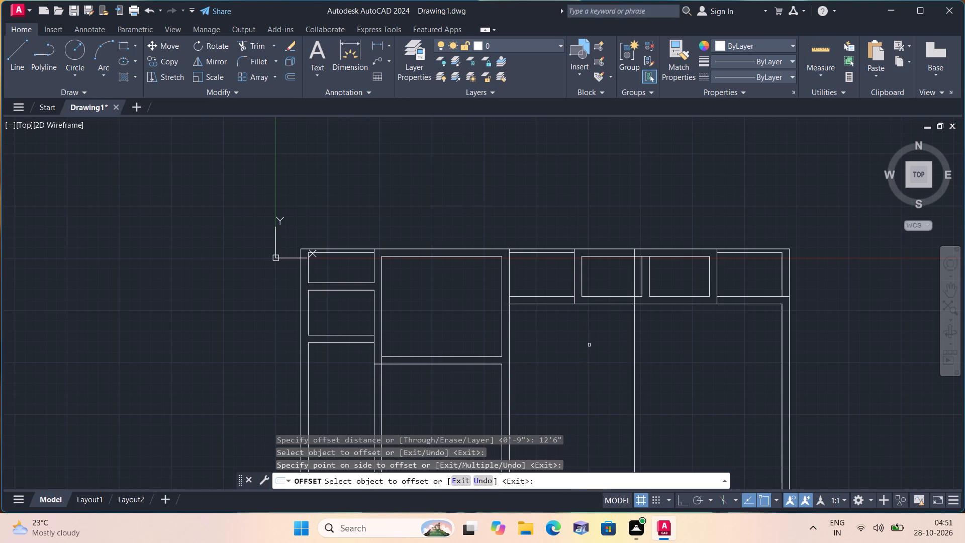
pyautogui.press('space')
# Trim the new vertical line where it passes through the cross wall, the fourth bay and the top wall.
pyautogui.write('trim')
pyautogui.press('space')
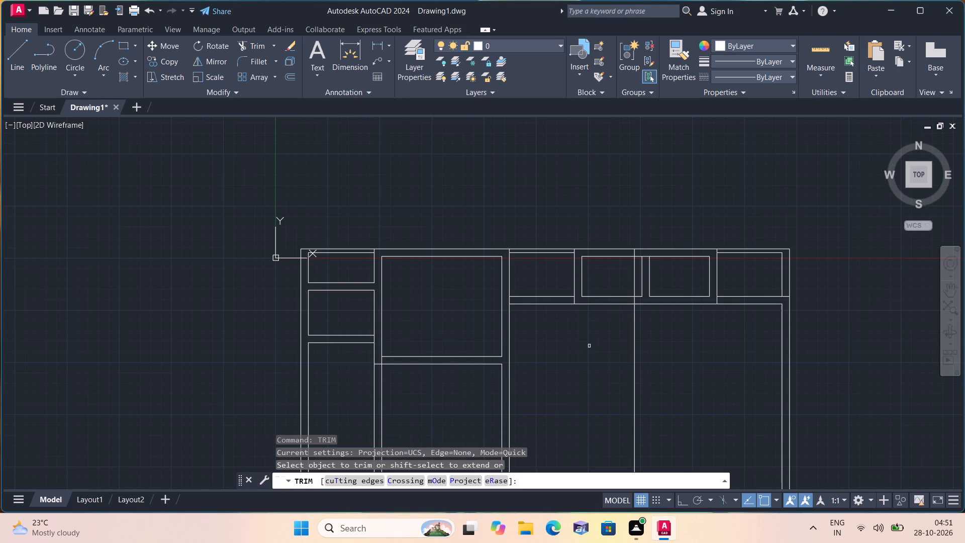
pyautogui.scroll(1, 636, 297)
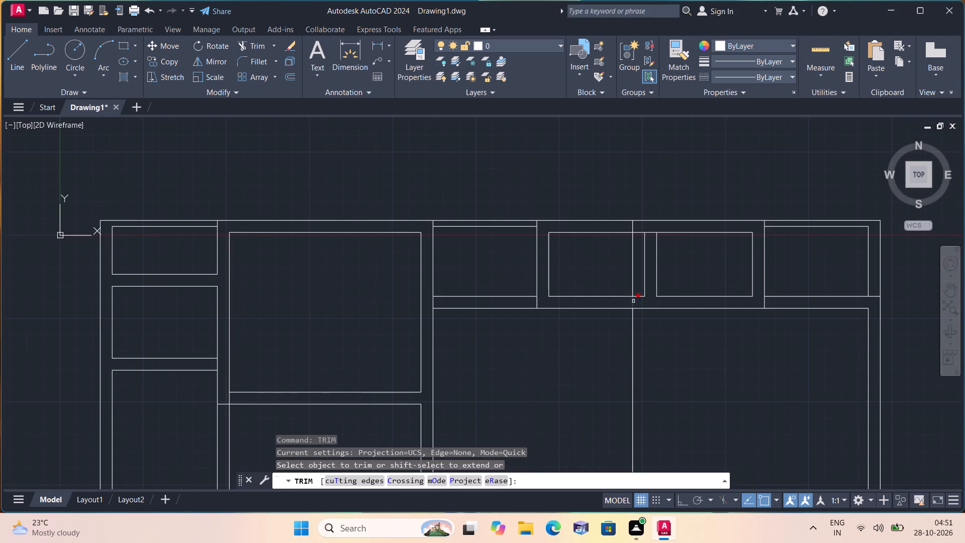
pyautogui.click(633, 302)
pyautogui.click(628, 275)
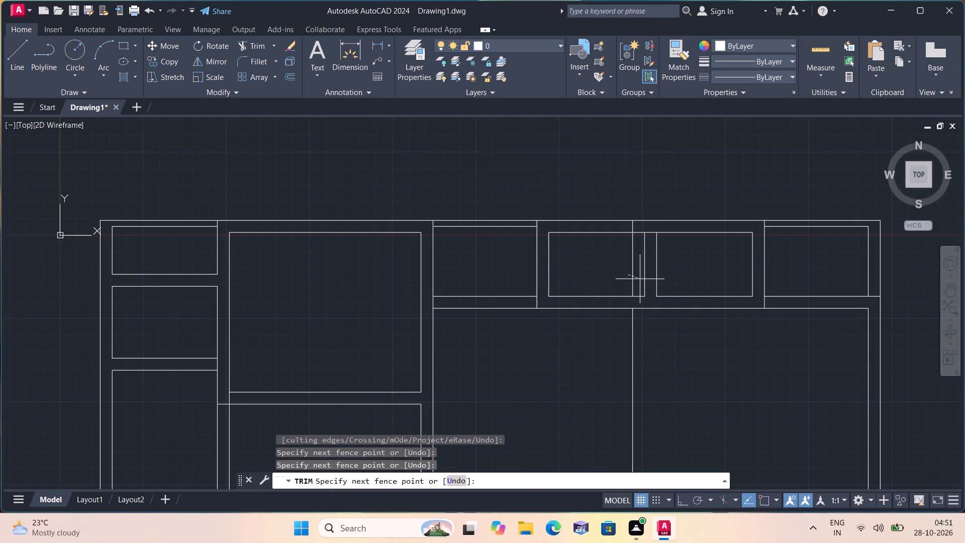
pyautogui.click(636, 274)
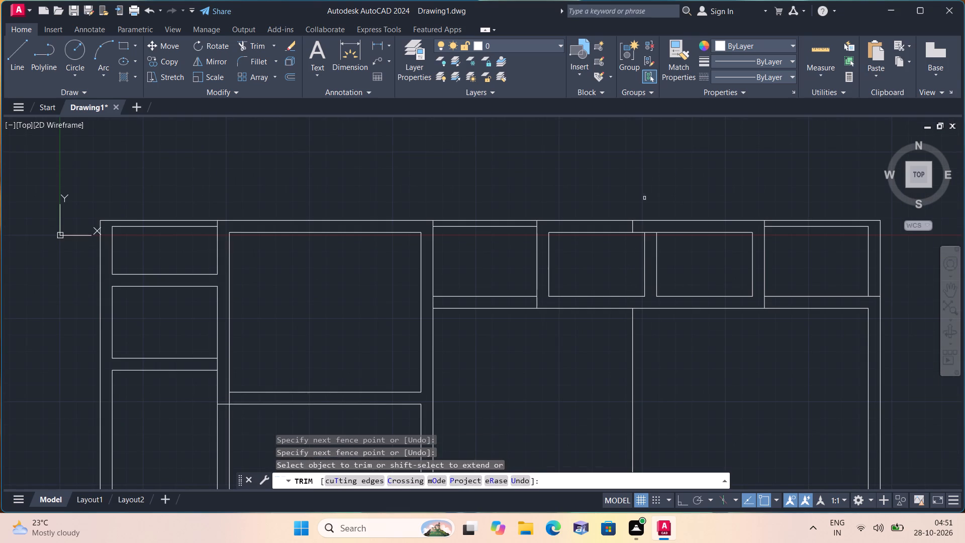
pyautogui.scroll(1, 636, 217)
pyautogui.click(665, 228)
pyautogui.click(612, 229)
pyautogui.scroll(-2, 616, 213)
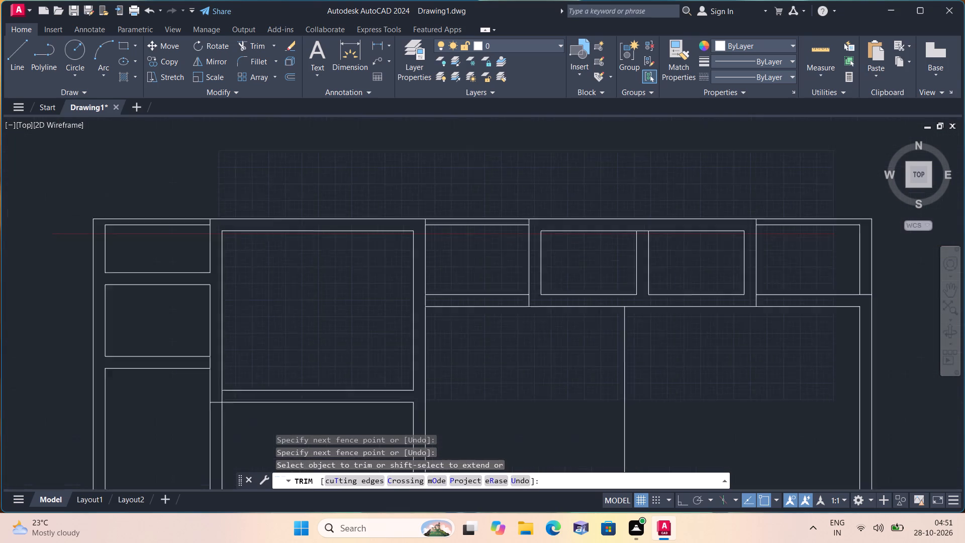
pyautogui.scroll(-1, 617, 207)
pyautogui.press('space')
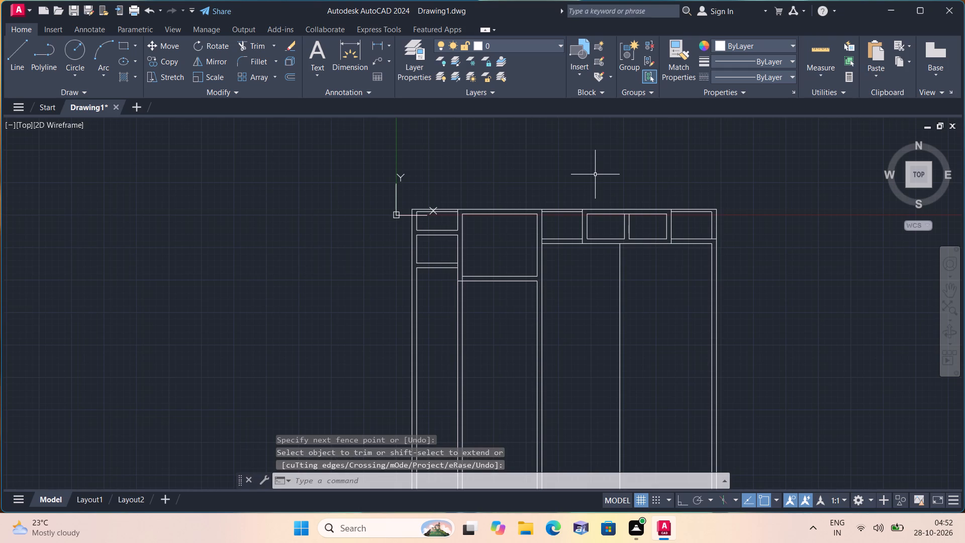
# Offset the new vertical line below the cross wall 9" to the right to form a partition wall.
pyautogui.write('off')
pyautogui.press('space')
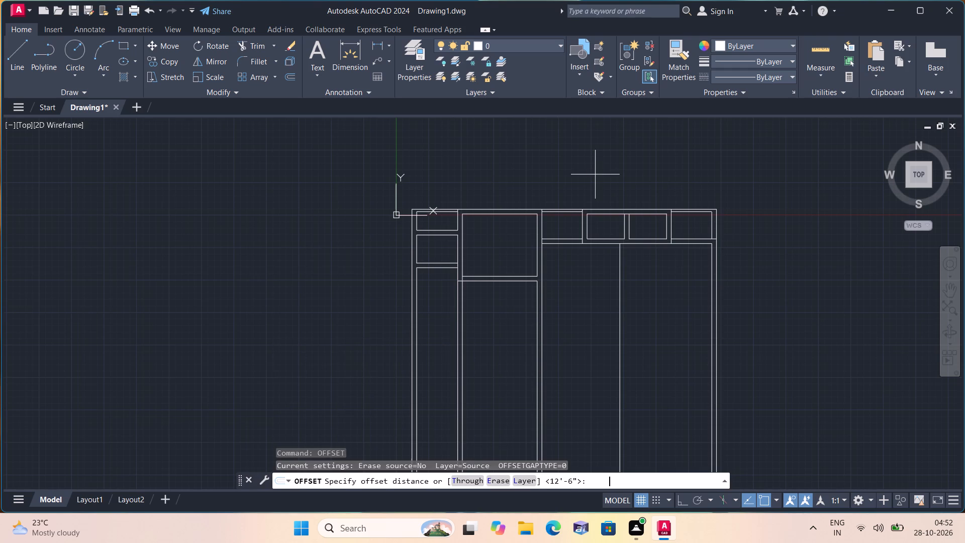
pyautogui.write('9"')
pyautogui.press('space')
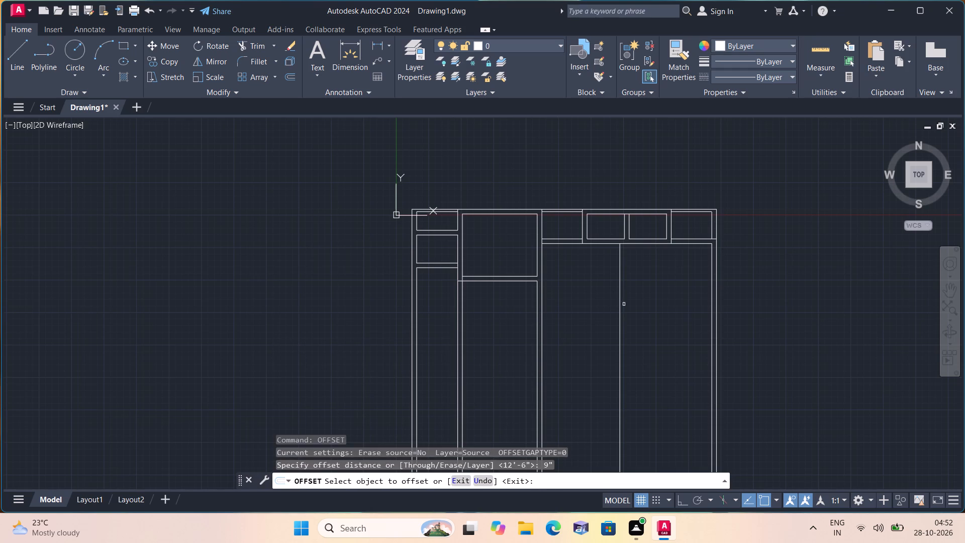
pyautogui.click(618, 279)
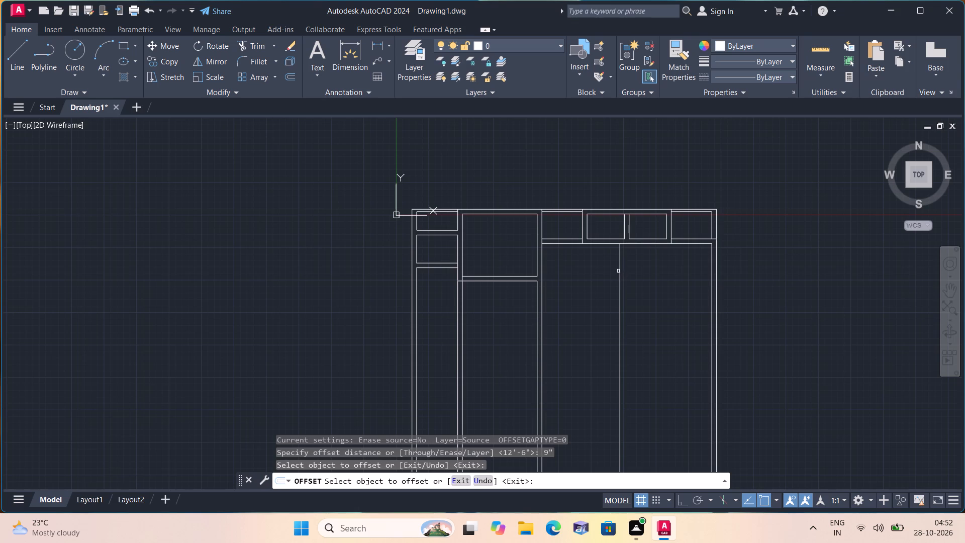
pyautogui.moveTo(620, 271); pyautogui.dragTo(625, 271)
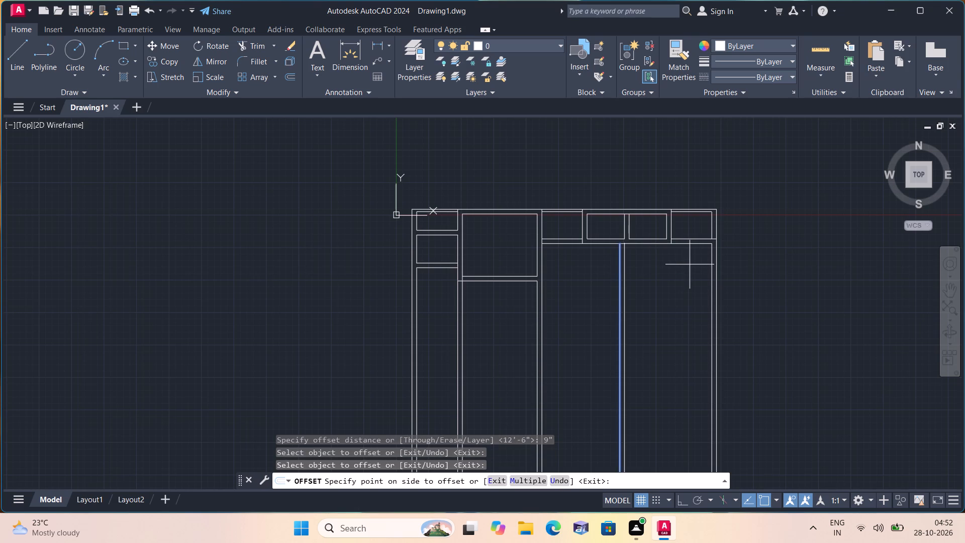
pyautogui.click(690, 264)
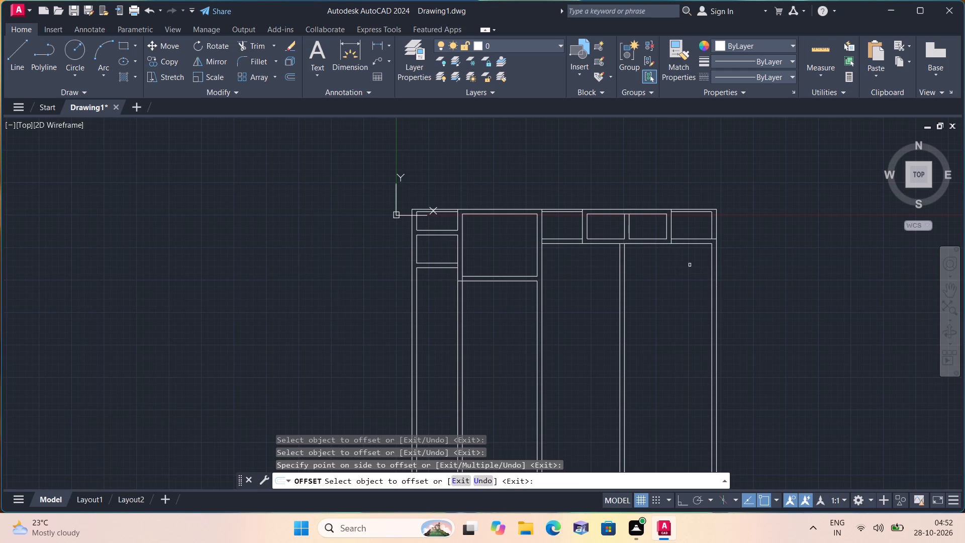
pyautogui.press('space')
# Offset the right line of the new partition below the cross wall 12'6" to the right.
pyautogui.press('space')
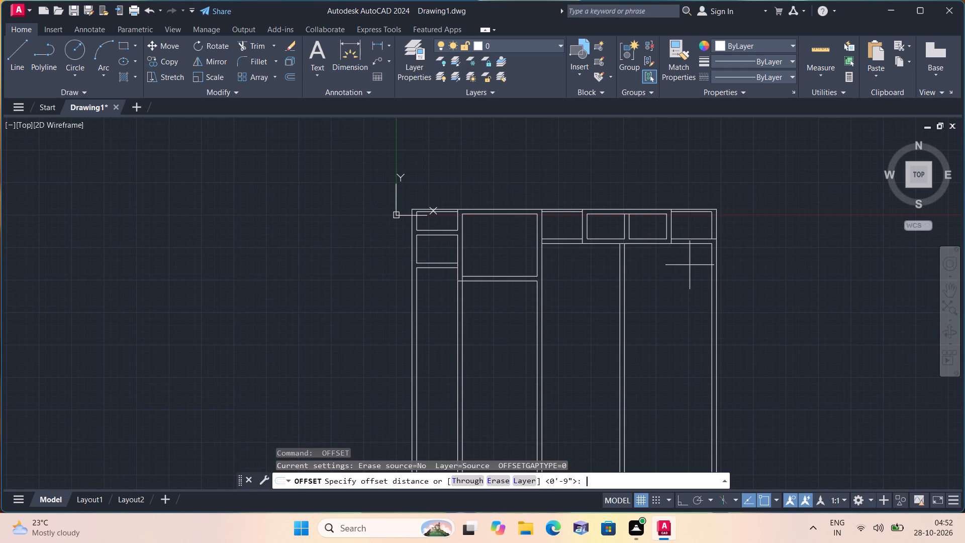
pyautogui.write("12'")
pyautogui.write('6"')
pyautogui.press('space')
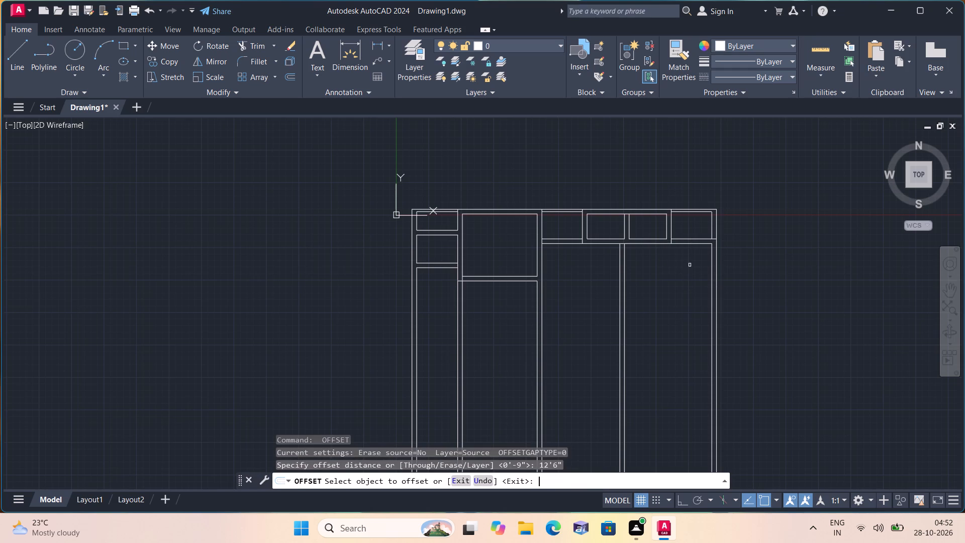
pyautogui.click(624, 282)
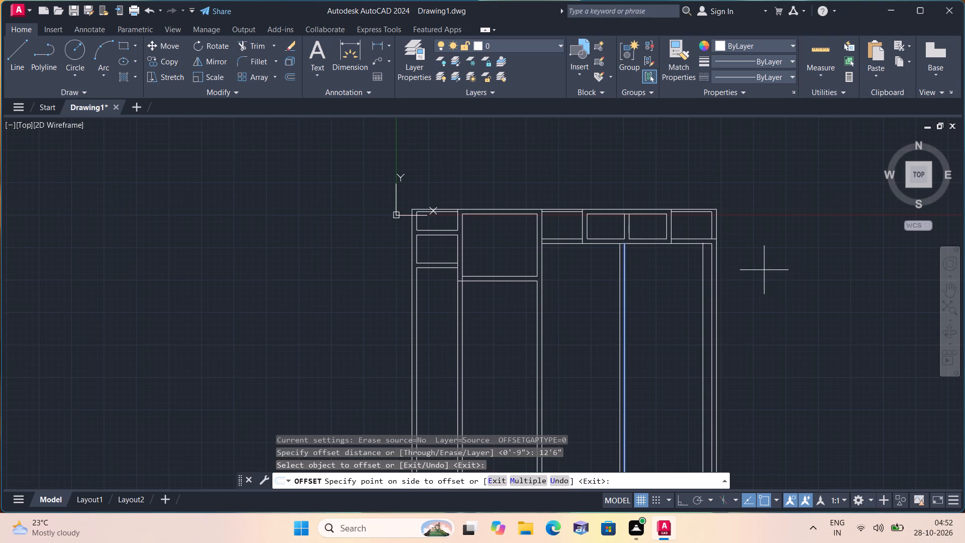
pyautogui.click(794, 268)
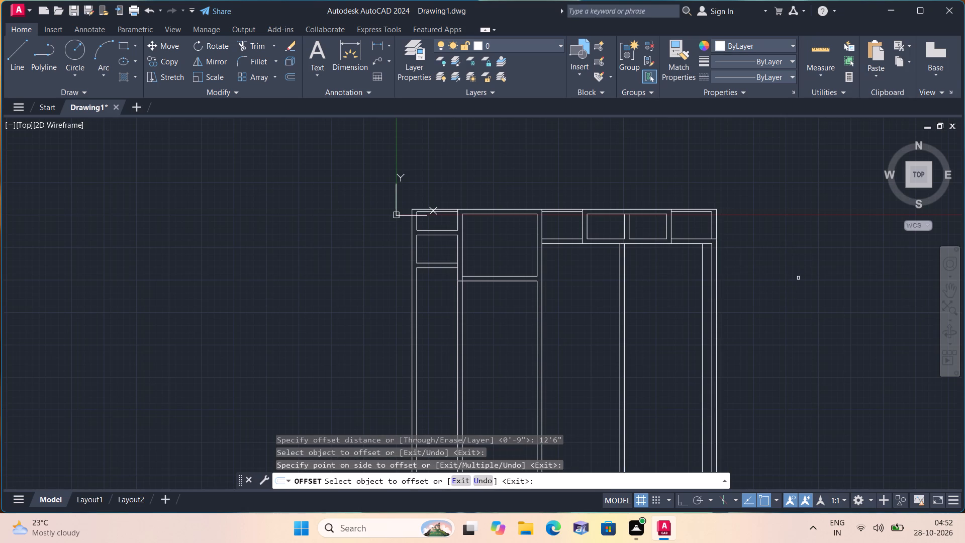
pyautogui.press('space')
# Offset the new vertical line 9" to the right to form the right-hand end wall.
pyautogui.press('space')
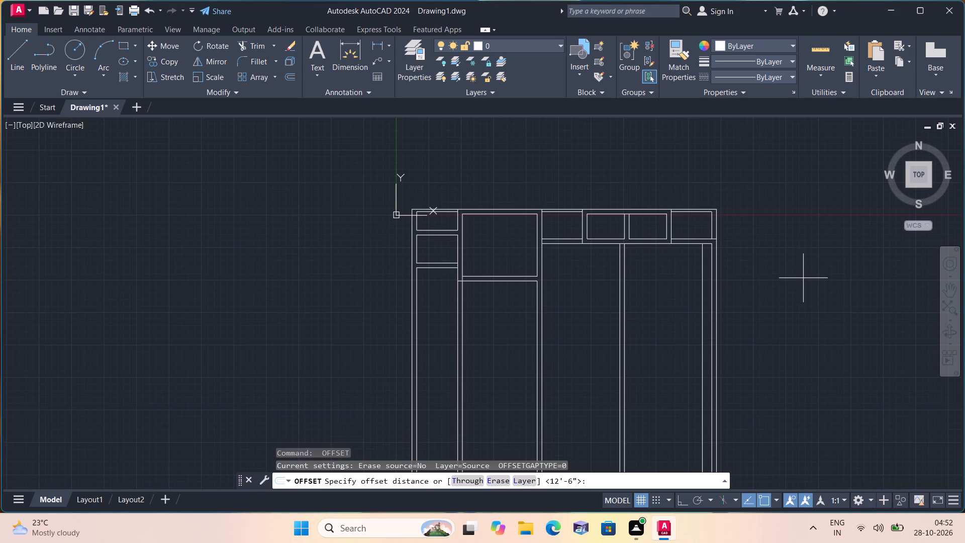
pyautogui.write('9"')
pyautogui.press('space')
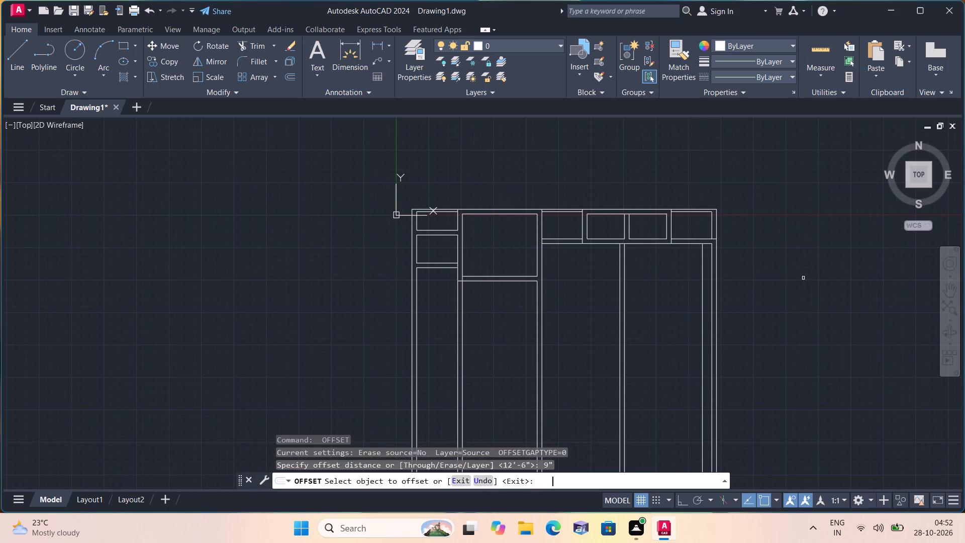
pyautogui.scroll(3, 740, 233)
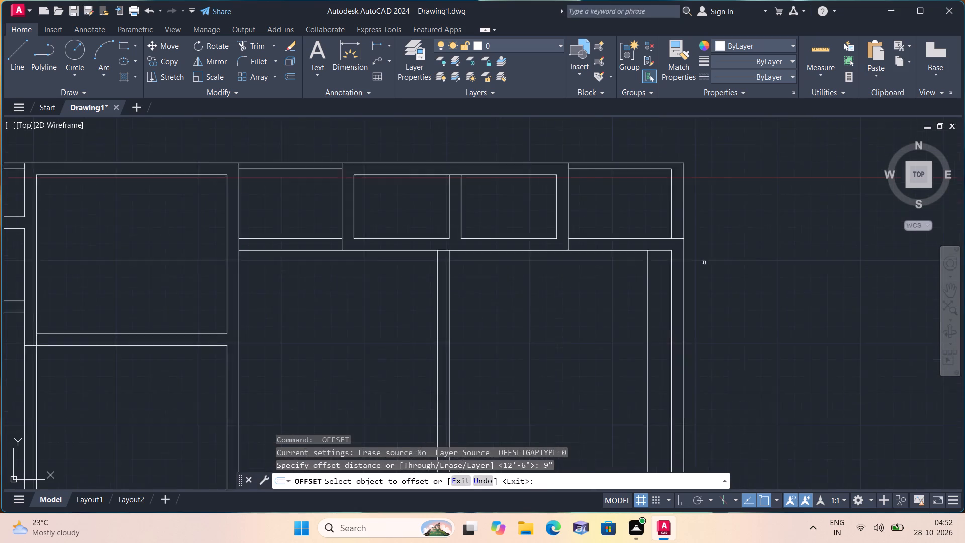
pyautogui.click(615, 251)
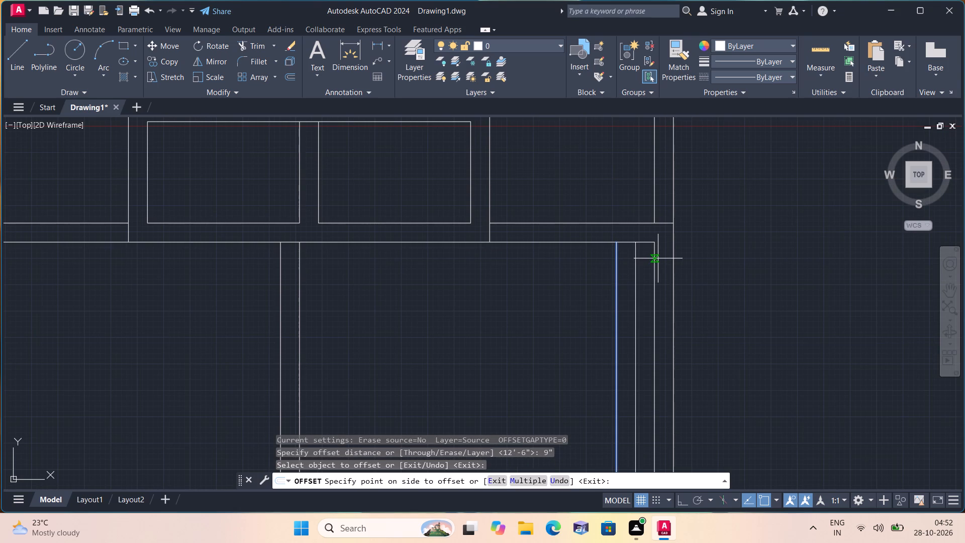
pyautogui.click(820, 258)
pyautogui.scroll(-1, 818, 258)
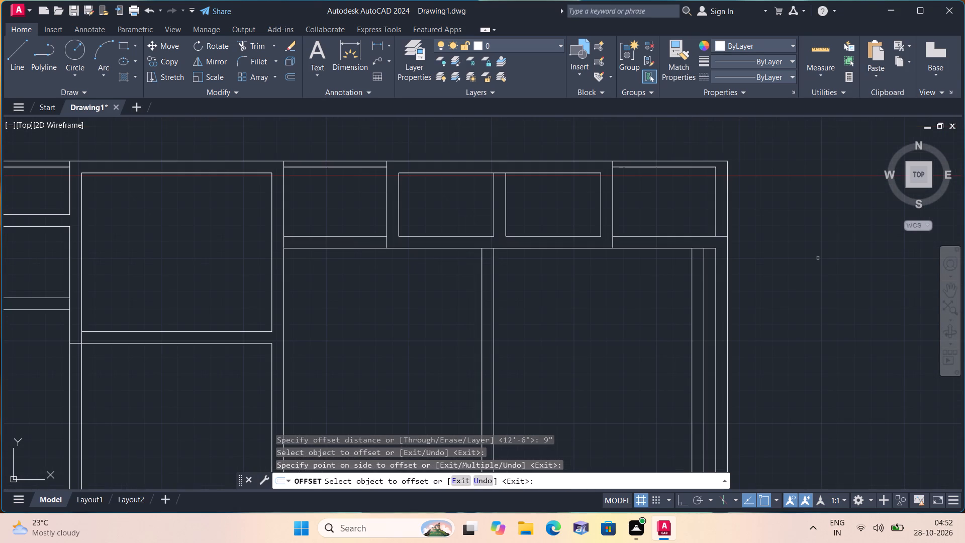
pyautogui.press('space')
# Extend the new end wall's inner line through the cross wall and its outer line up to the top wall's outer line.
pyautogui.write('exte')
pyautogui.press('space')
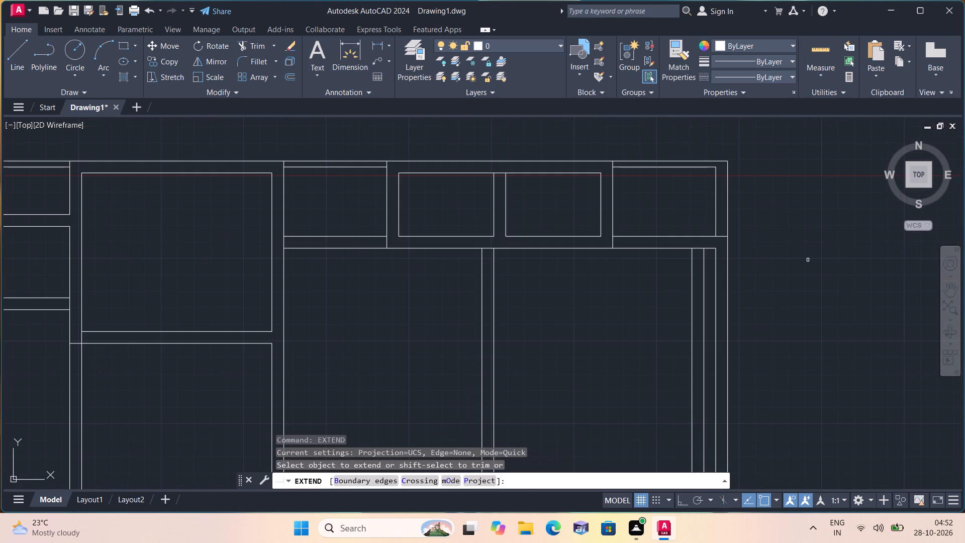
pyautogui.scroll(2, 671, 259)
pyautogui.moveTo(765, 248); pyautogui.dragTo(737, 252)
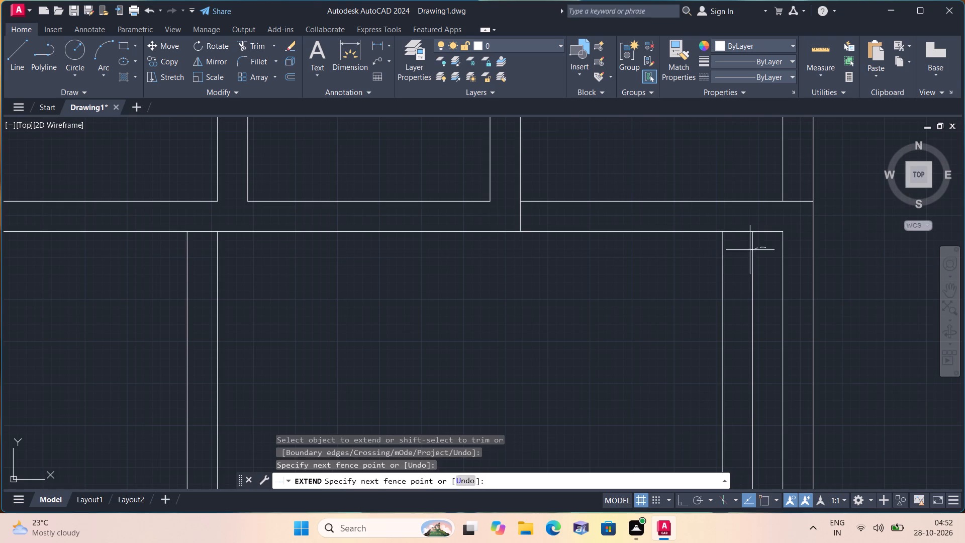
pyautogui.moveTo(737, 252); pyautogui.dragTo(678, 275)
pyautogui.scroll(-2, 678, 275)
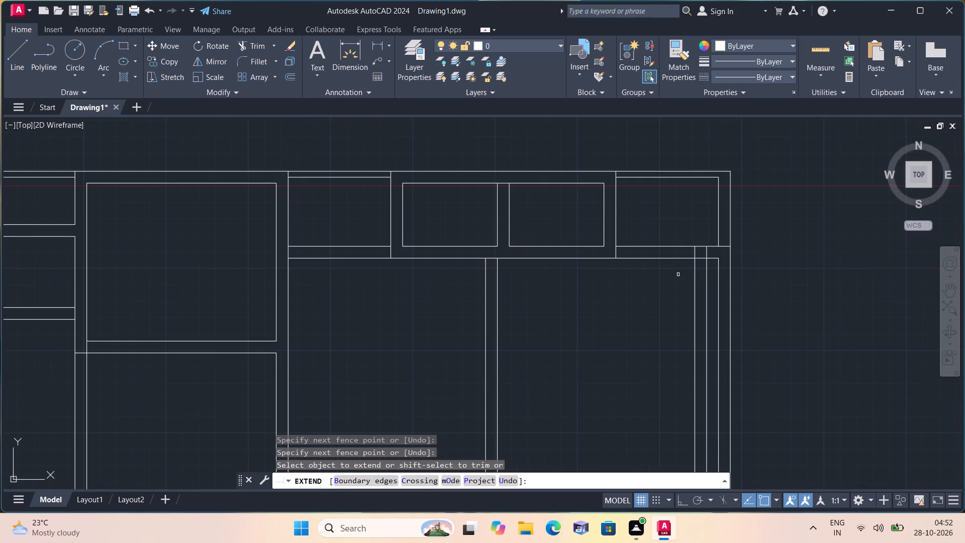
pyautogui.click(706, 249)
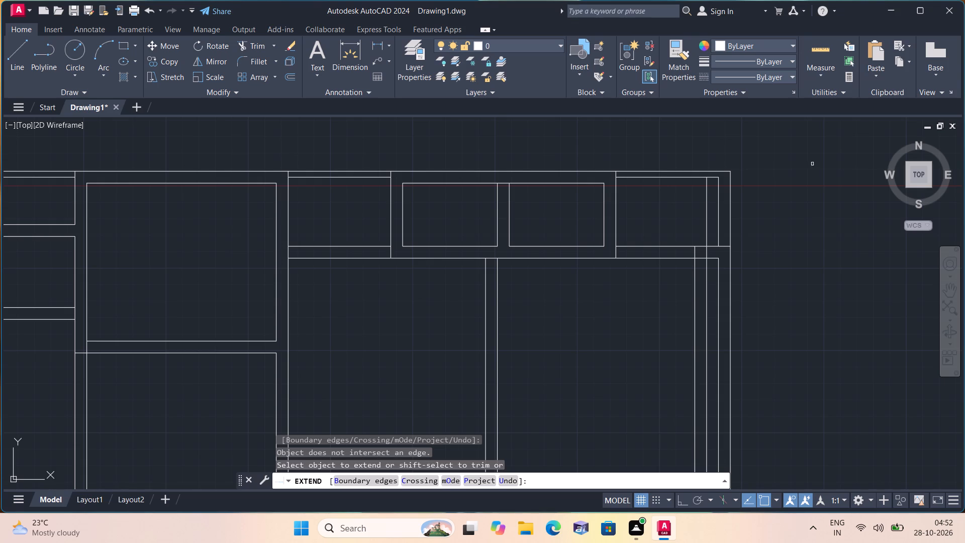
pyautogui.click(707, 182)
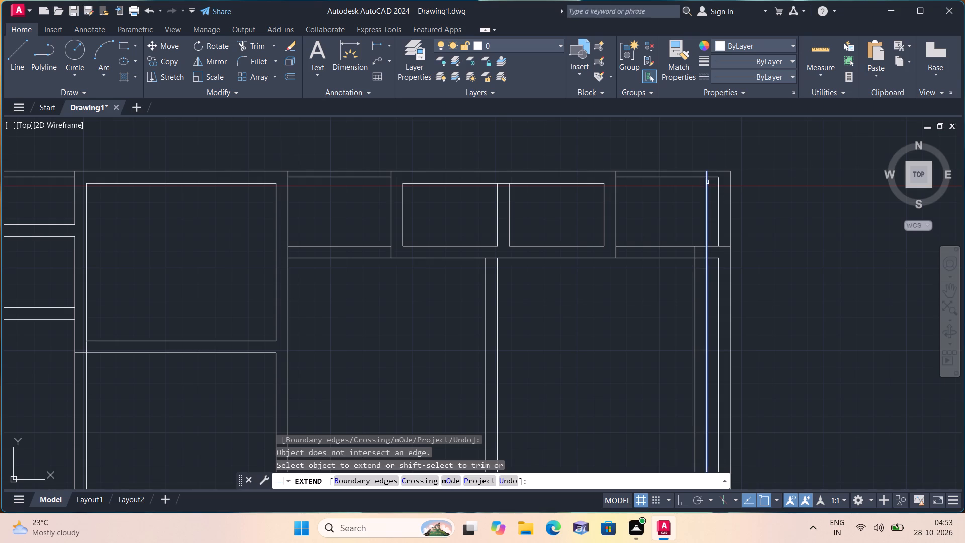
pyautogui.press('space')
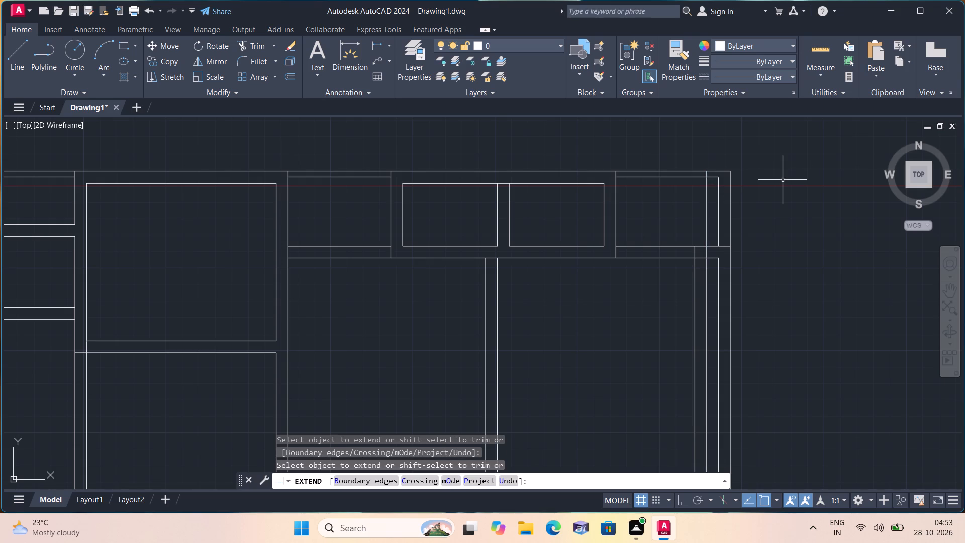
# Trim away the old right-hand wall and the top and cross wall lines that overhang the new outer line.
pyautogui.write('trim')
pyautogui.press('space')
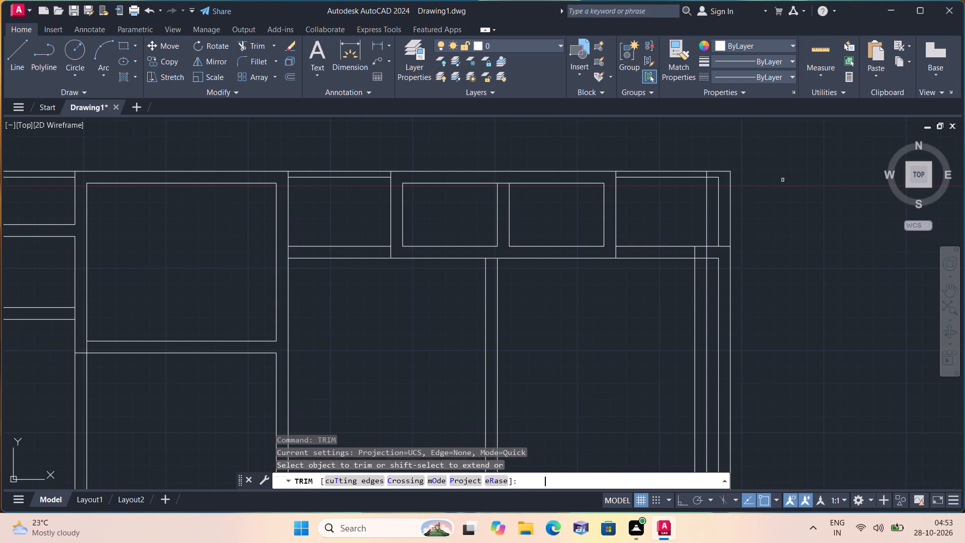
pyautogui.scroll(2, 711, 192)
pyautogui.moveTo(715, 132); pyautogui.dragTo(758, 175)
pyautogui.moveTo(754, 261); pyautogui.dragTo(717, 356)
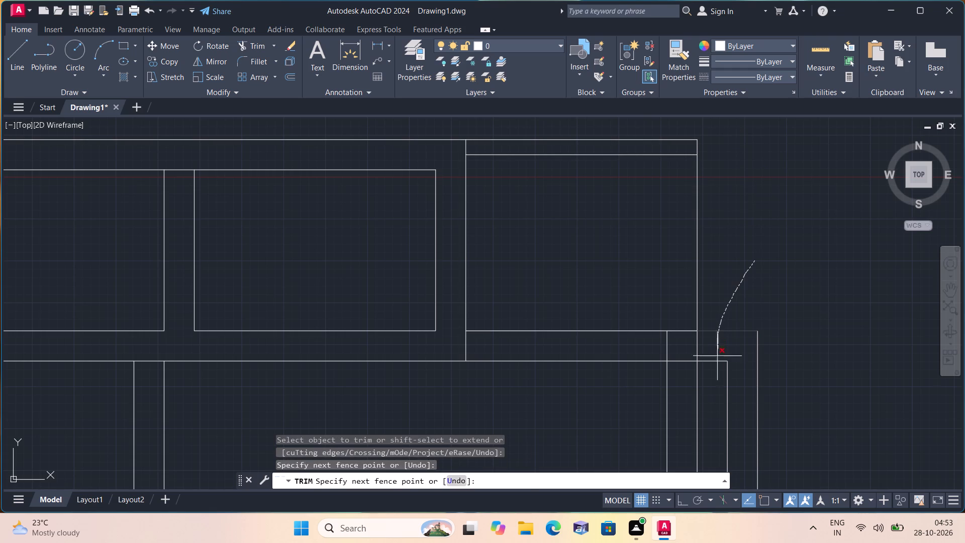
pyautogui.moveTo(717, 356); pyautogui.dragTo(757, 323)
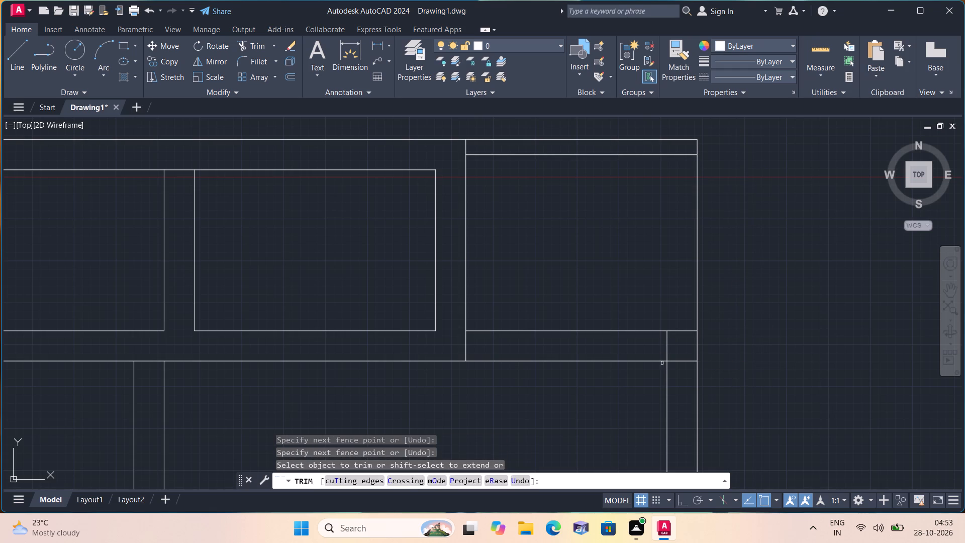
# Trim the inner line's stub inside the cross wall and the cross wall's lower line inside the new end wall.
pyautogui.click(659, 349)
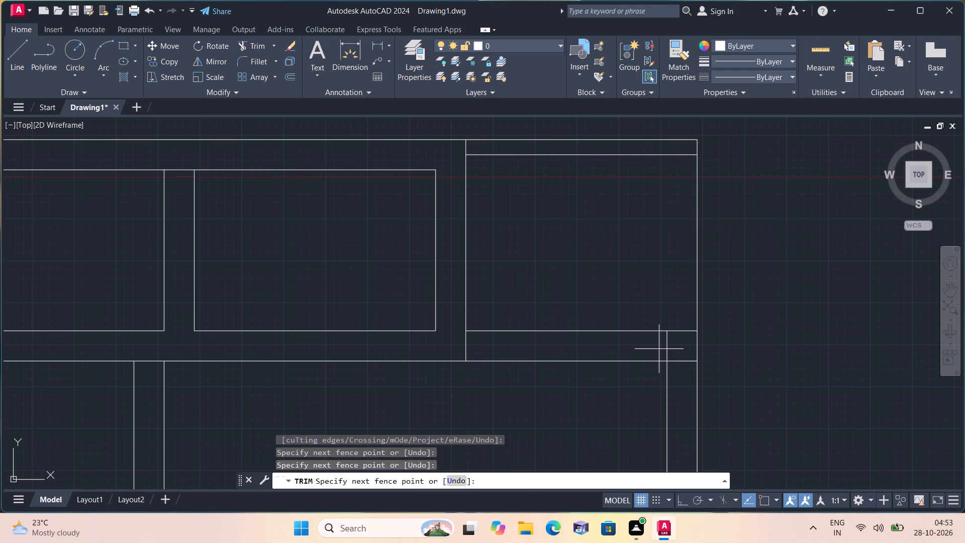
pyautogui.click(681, 363)
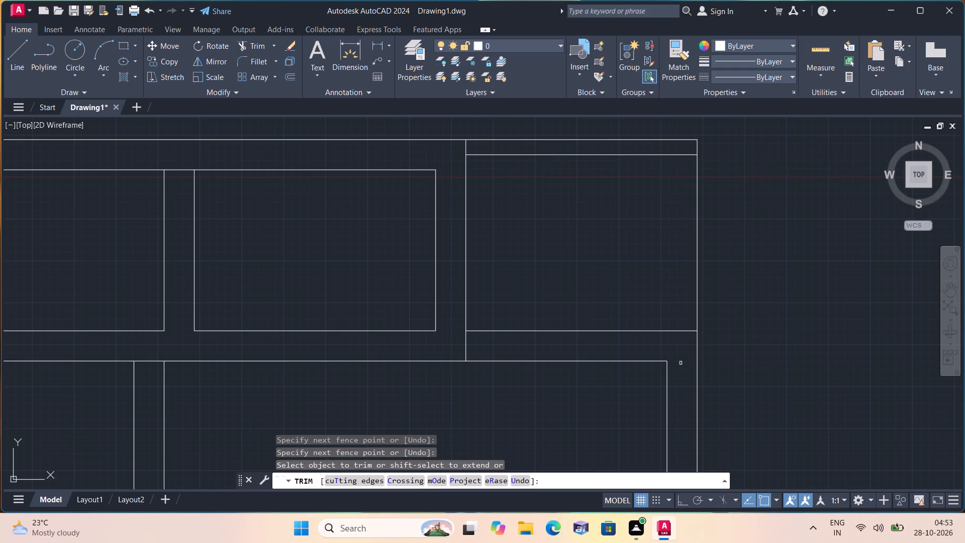
pyautogui.scroll(-1, 681, 360)
pyautogui.scroll(-1, 708, 266)
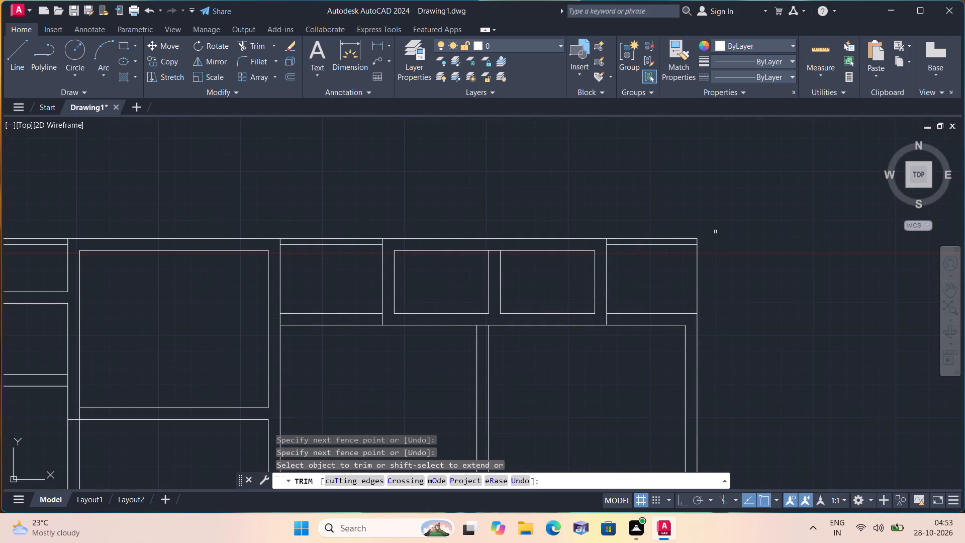
pyautogui.press('space')
# Offset the new outer right wall line 4.5" to the left, into the sixth bay.
pyautogui.write('off')
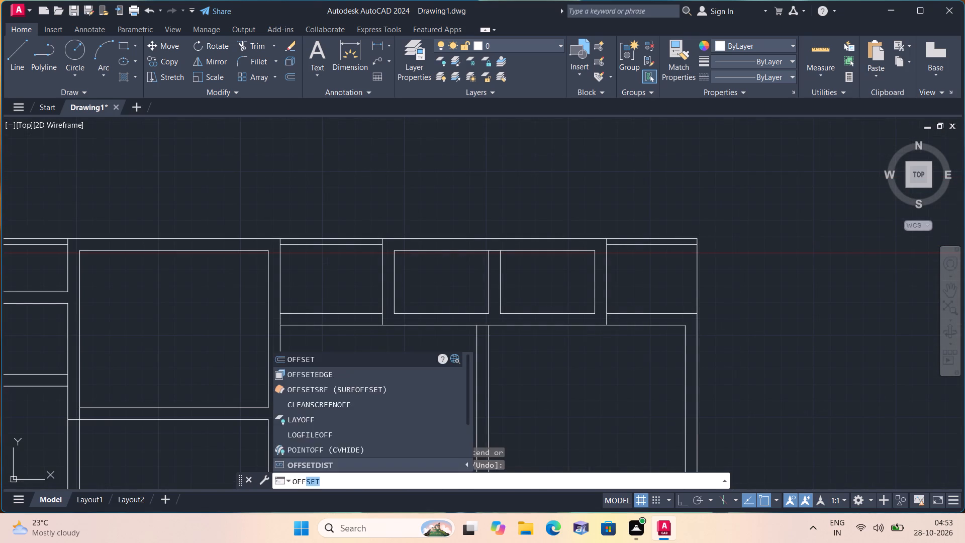
pyautogui.press('space')
pyautogui.write('4.5"')
pyautogui.press('space')
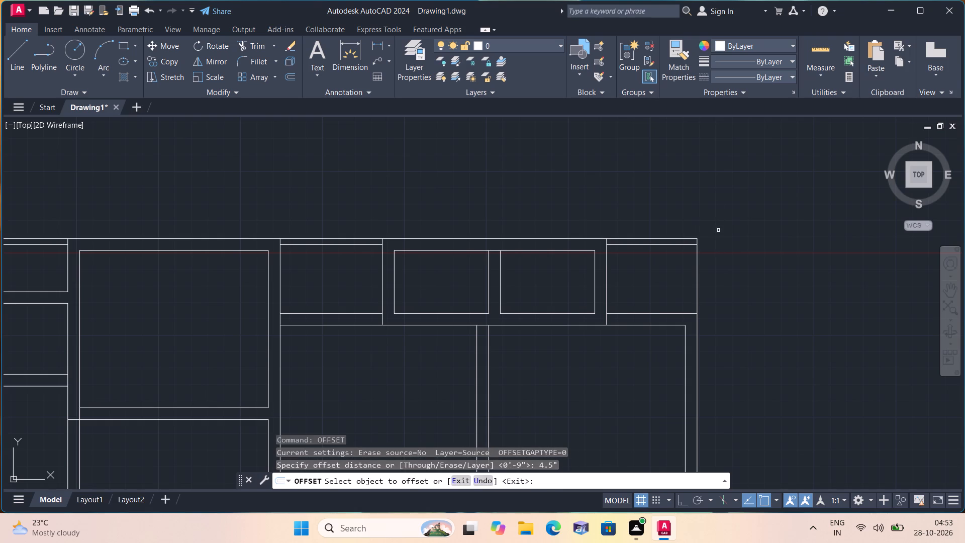
pyautogui.click(699, 278)
pyautogui.click(672, 274)
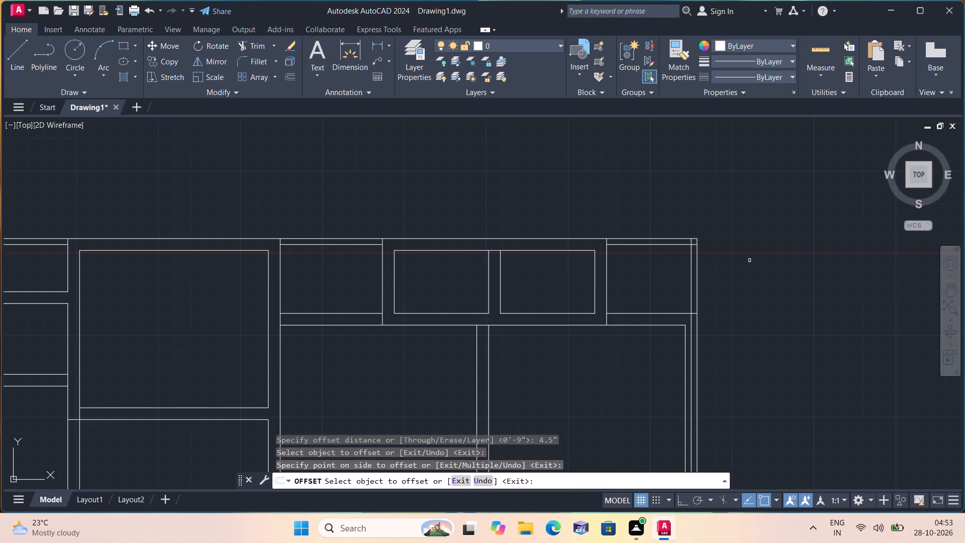
pyautogui.press('space')
# Trim the 4.5" line below the sixth bay and the overlapping line ends at the bay's upper right corner.
pyautogui.write('tr')
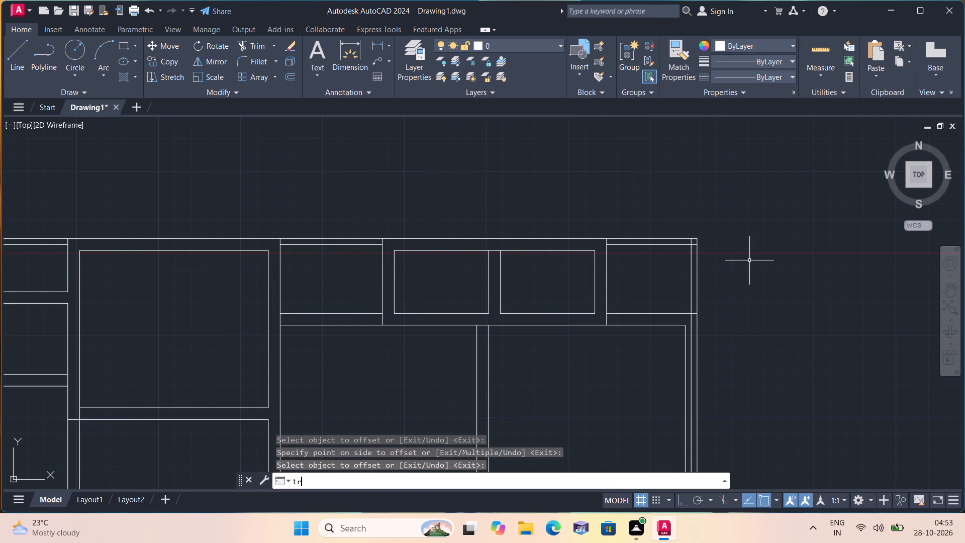
pyautogui.write('im')
pyautogui.press('space')
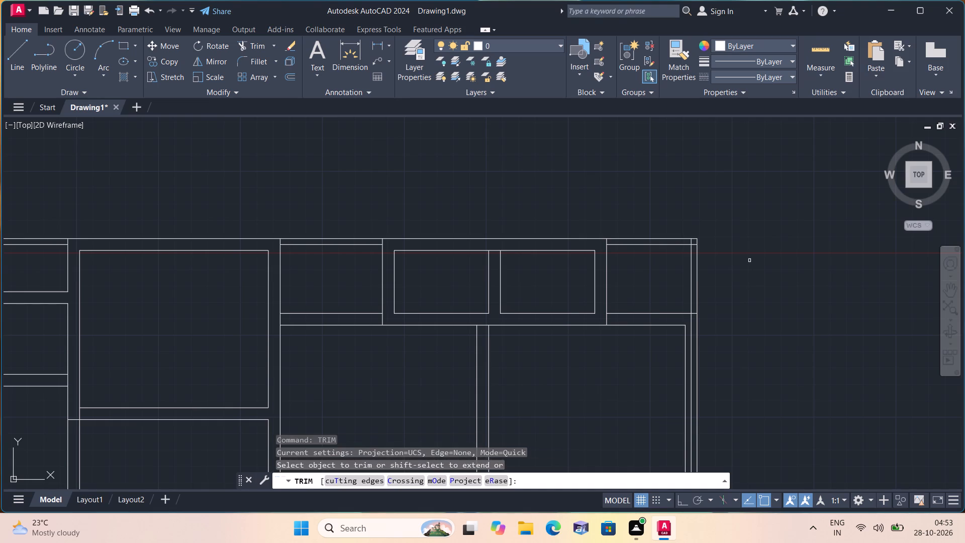
pyautogui.scroll(1, 683, 316)
pyautogui.click(696, 319)
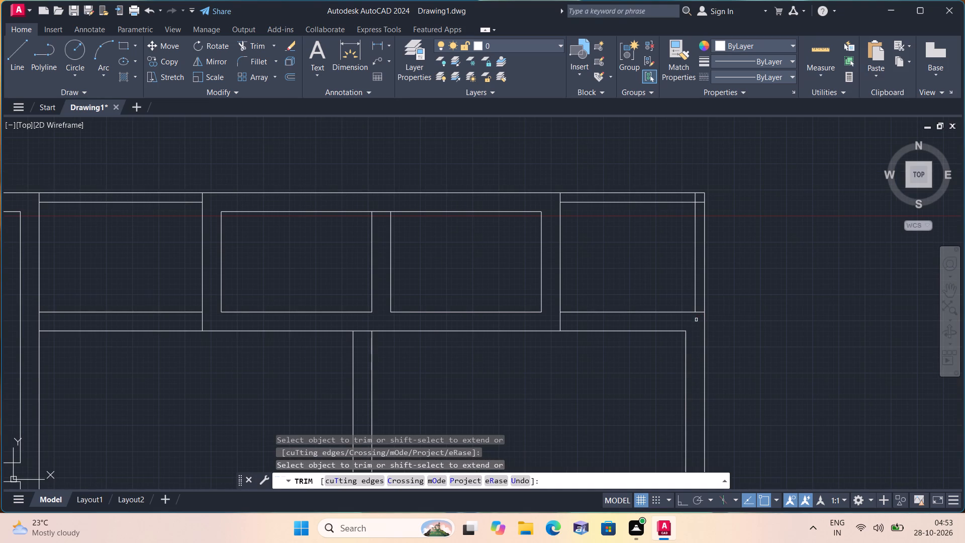
pyautogui.moveTo(700, 200); pyautogui.dragTo(702, 205)
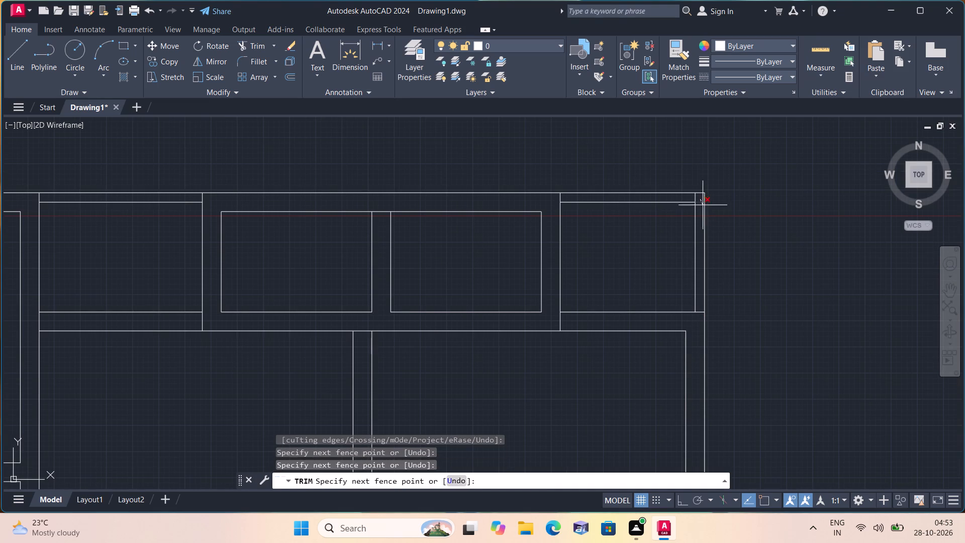
pyautogui.click(698, 196)
pyautogui.click(693, 197)
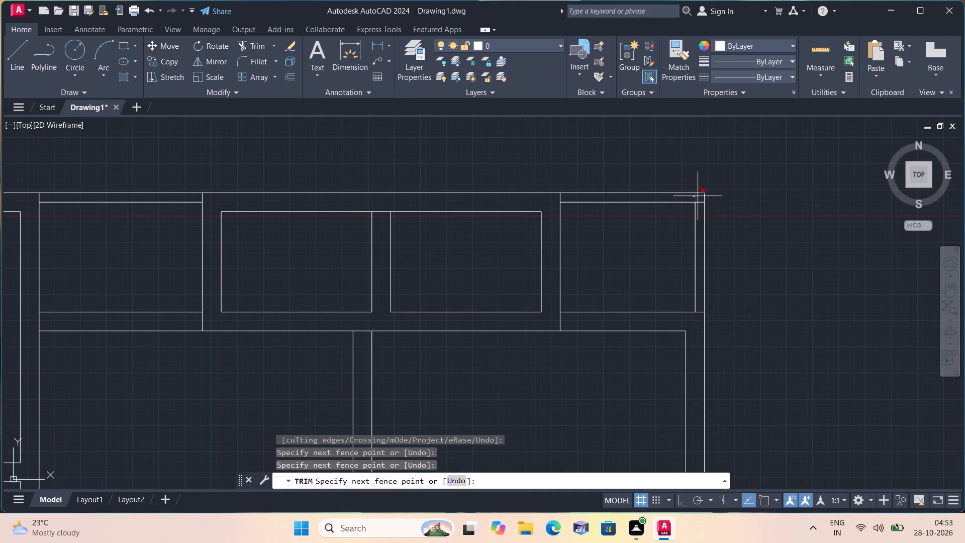
pyautogui.click(701, 201)
pyautogui.click(701, 203)
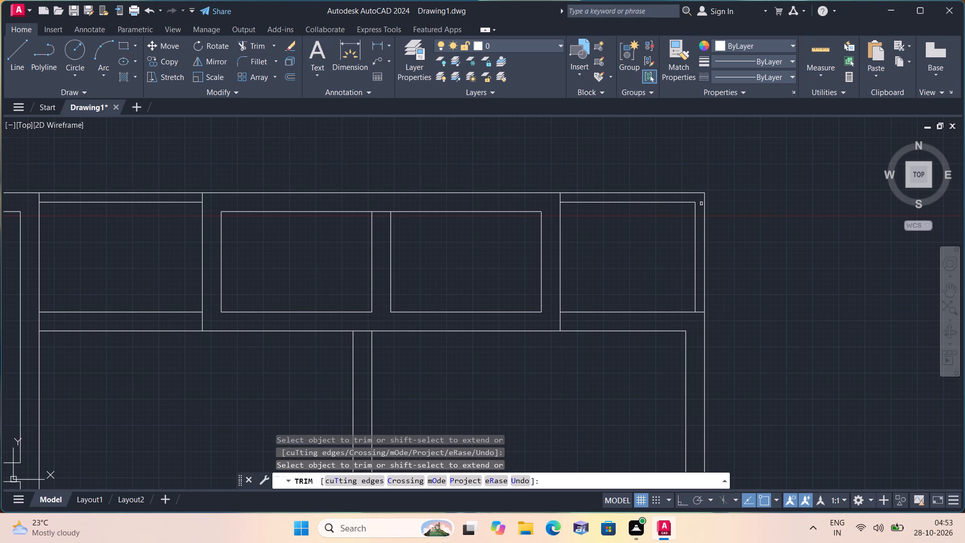
pyautogui.scroll(-3, 730, 235)
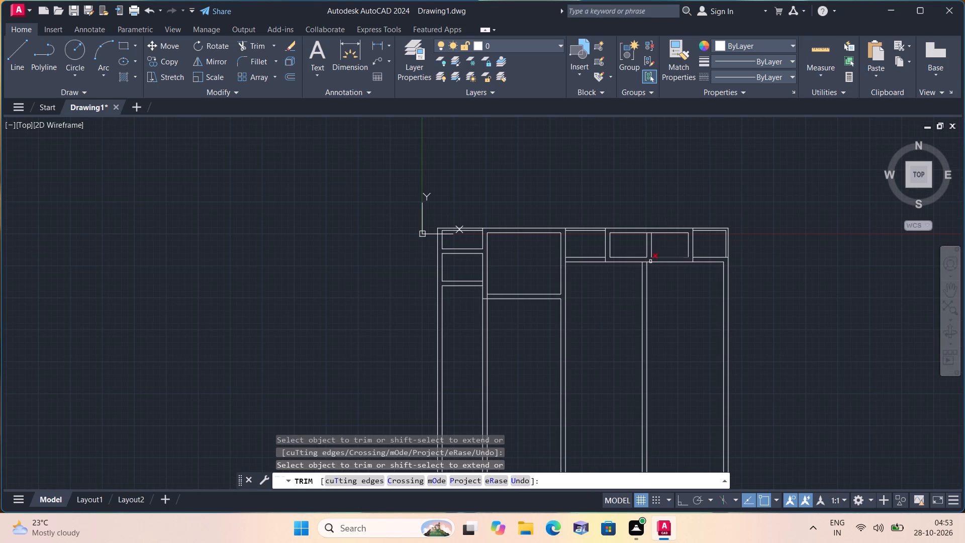
pyautogui.moveTo(643, 301); pyautogui.dragTo(628, 319, button='middle')
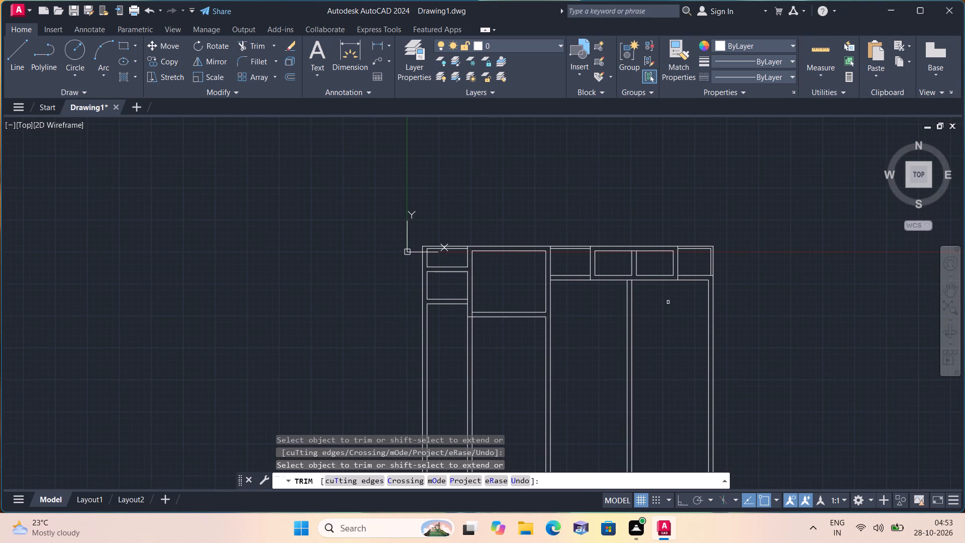
pyautogui.scroll(-1, 668, 302)
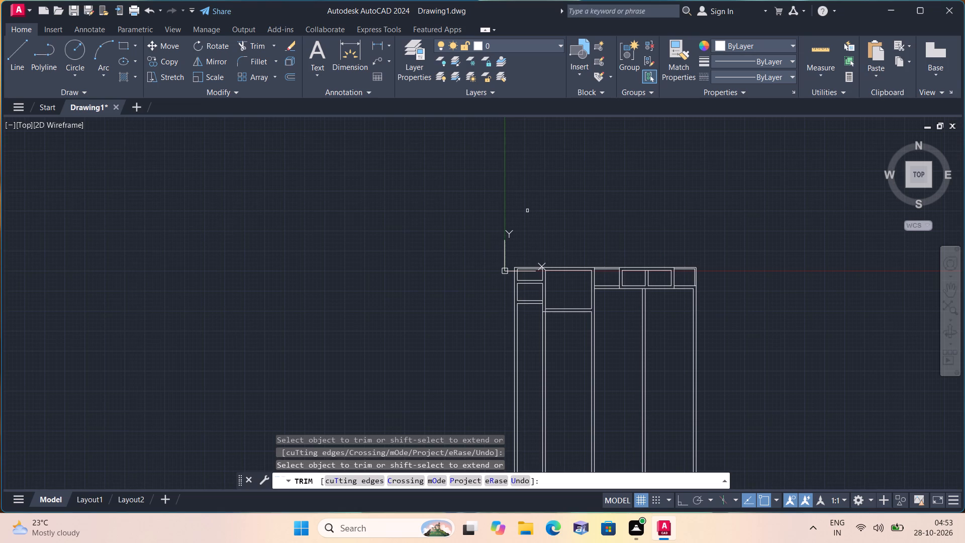
pyautogui.press('space')
# Offset the lower line of the cross wall beneath the small upper-right rooms 10'6" downward.
pyautogui.press('o')
pyautogui.write('ff')
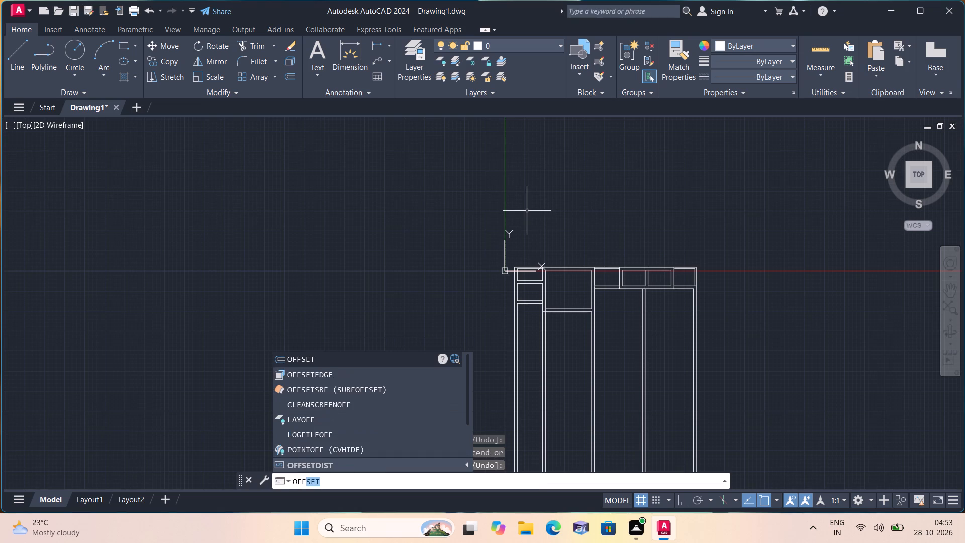
pyautogui.press('space')
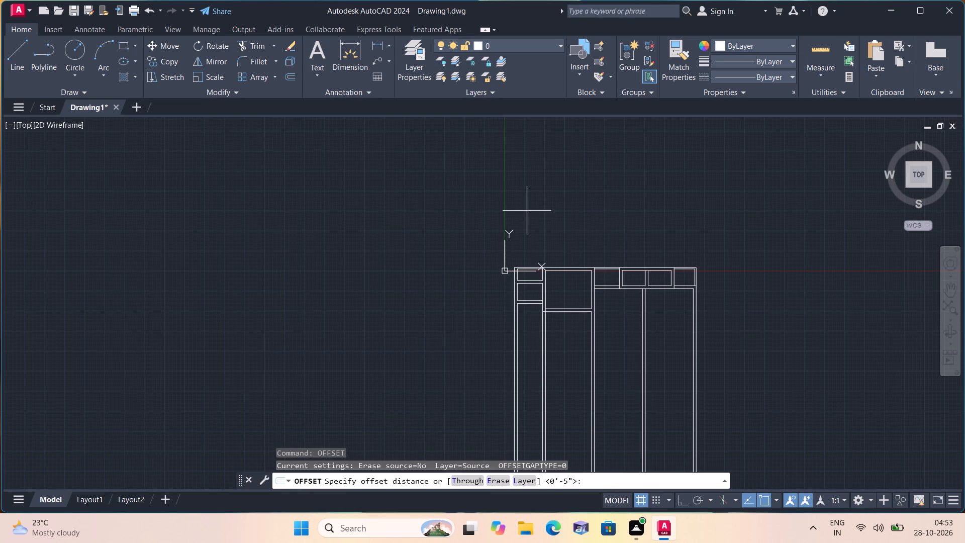
pyautogui.write('10')
pyautogui.write('\'6"')
pyautogui.press('space')
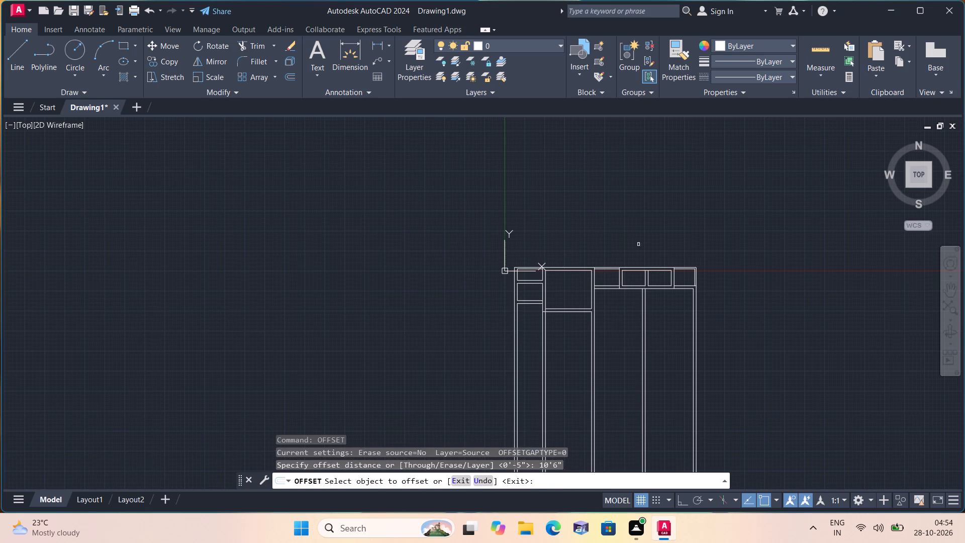
pyautogui.scroll(2, 637, 296)
pyautogui.click(637, 276)
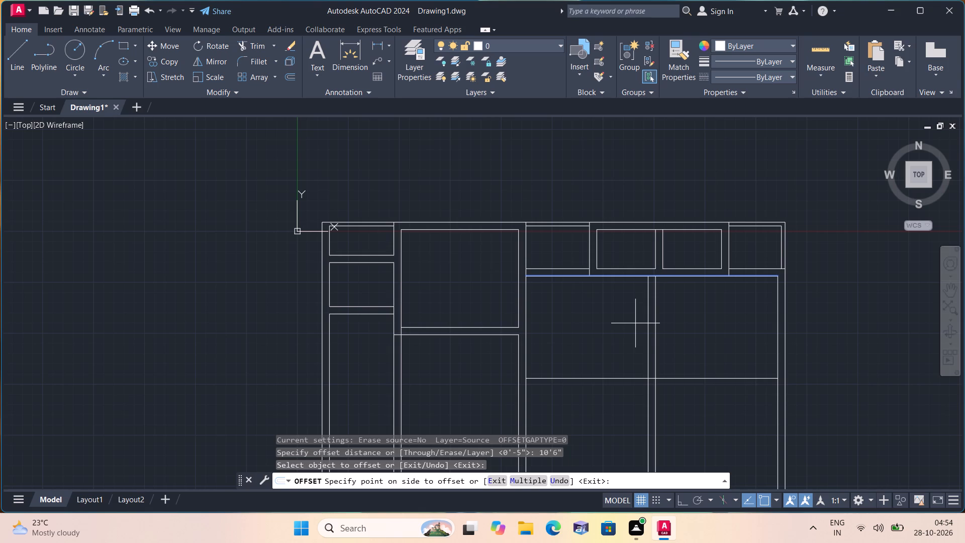
pyautogui.click(635, 323)
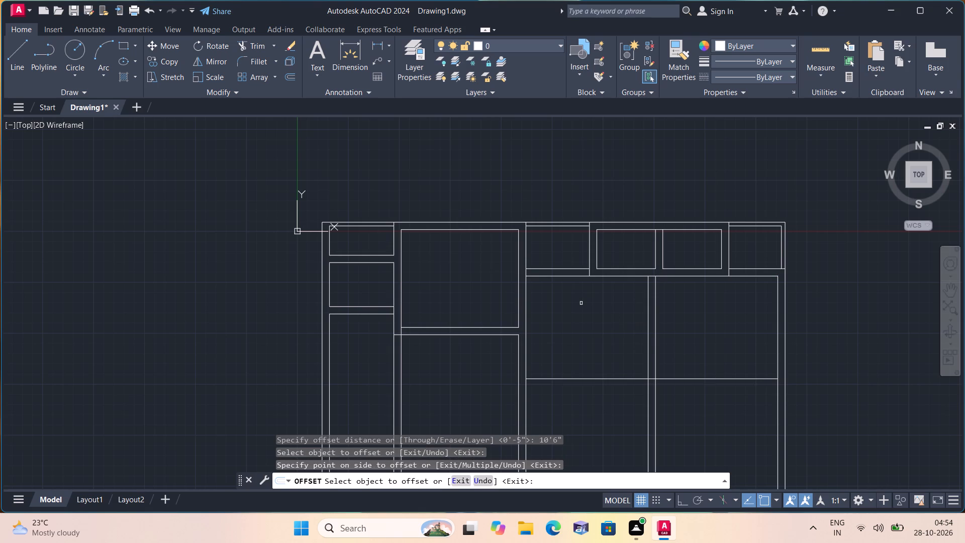
pyautogui.press('space')
# Offset the new horizontal line 9" downward to form a second cross wall.
pyautogui.press('space')
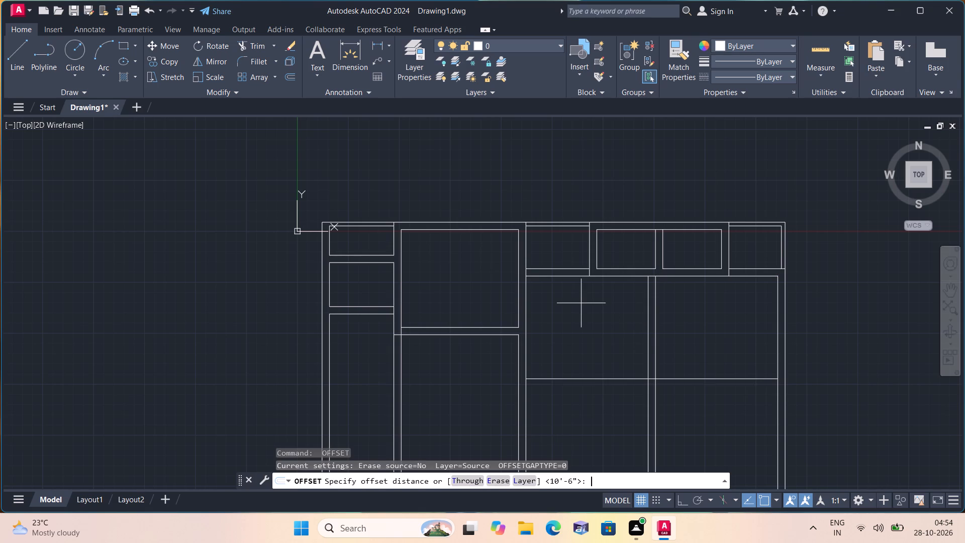
pyautogui.write('9"')
pyautogui.press('space')
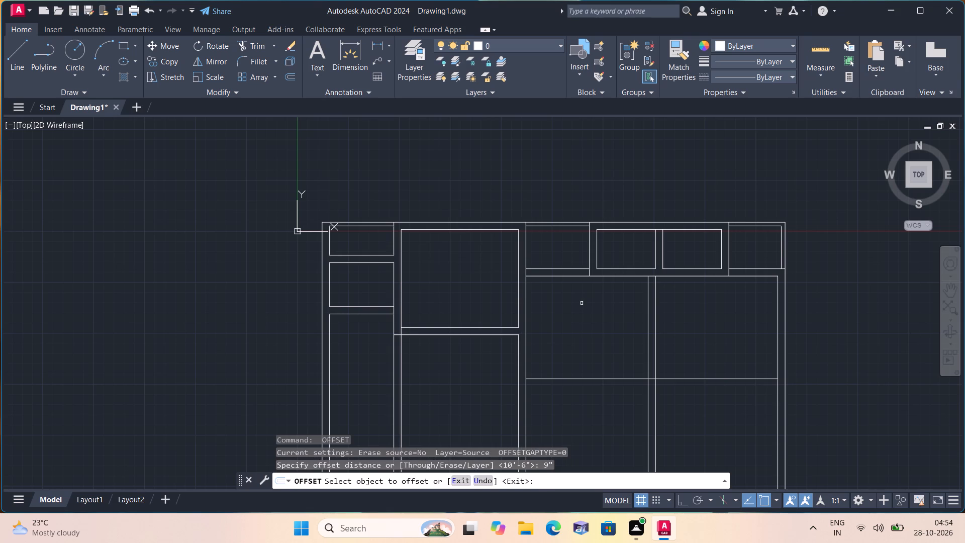
pyautogui.click(603, 378)
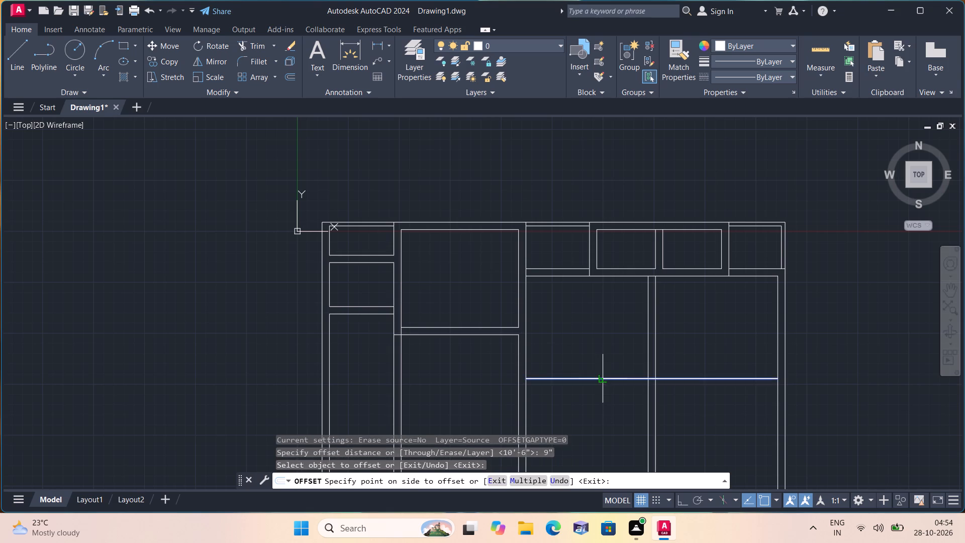
pyautogui.click(609, 411)
pyautogui.moveTo(606, 411); pyautogui.dragTo(609, 289, button='middle')
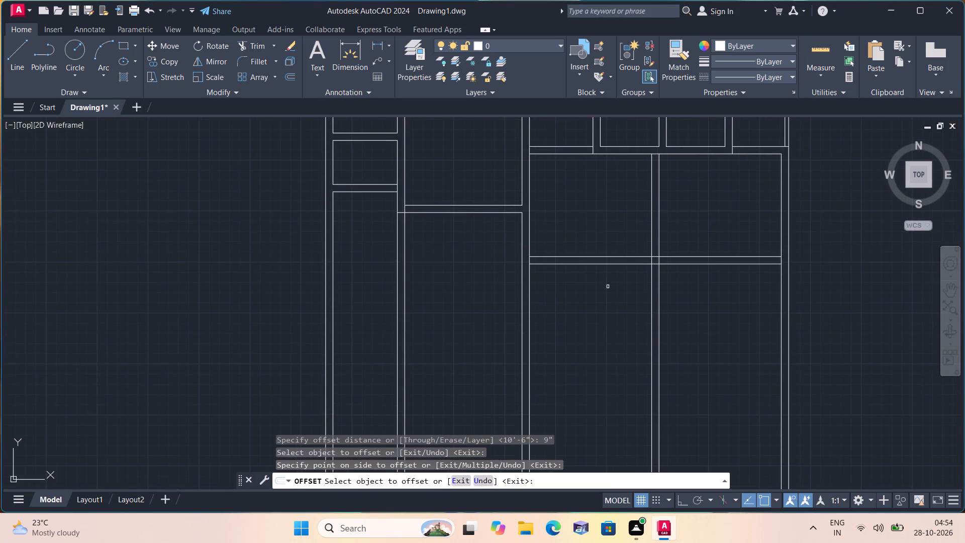
pyautogui.press('space')
# Trim away both lines of the central partition below the new 9" cross wall.
pyautogui.write('tr')
pyautogui.write('im')
pyautogui.press('space')
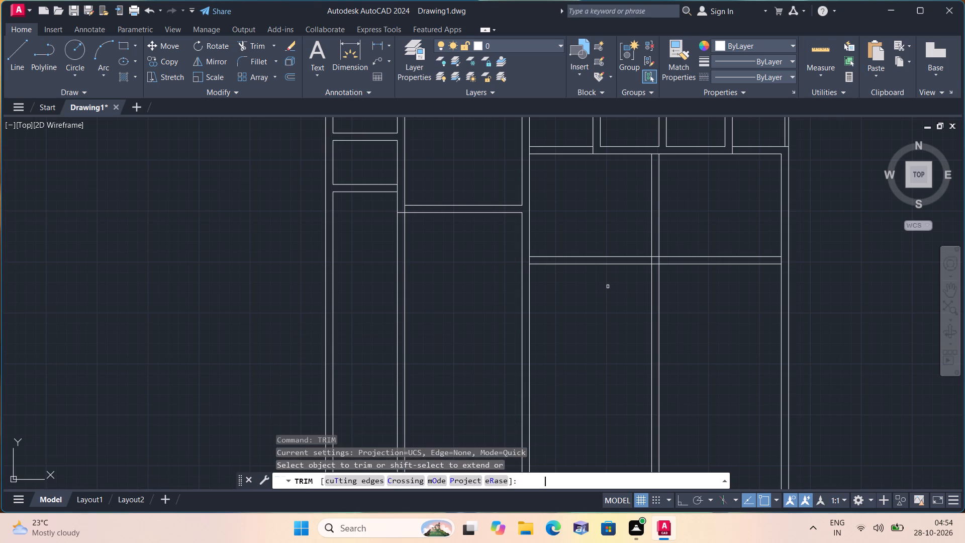
pyautogui.moveTo(693, 288); pyautogui.dragTo(637, 313)
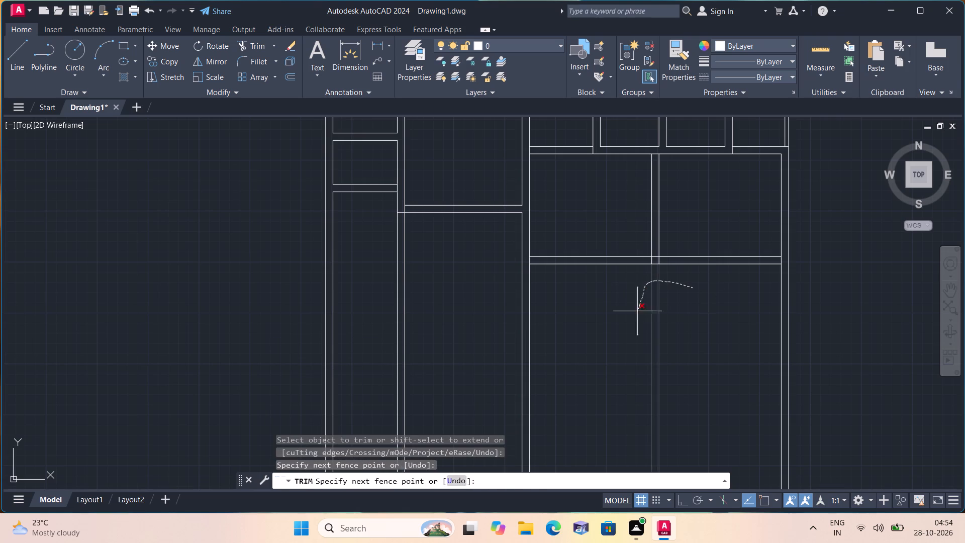
pyautogui.moveTo(637, 313); pyautogui.dragTo(638, 334)
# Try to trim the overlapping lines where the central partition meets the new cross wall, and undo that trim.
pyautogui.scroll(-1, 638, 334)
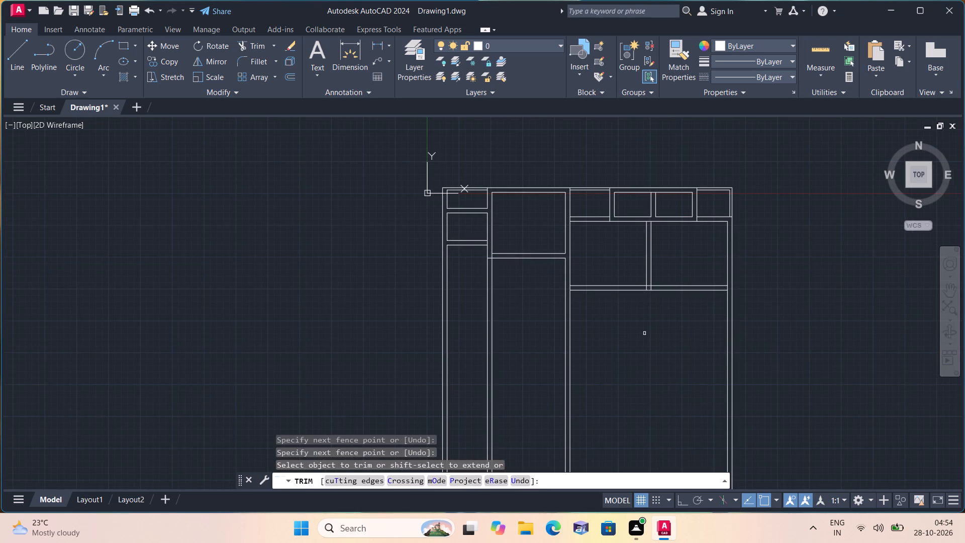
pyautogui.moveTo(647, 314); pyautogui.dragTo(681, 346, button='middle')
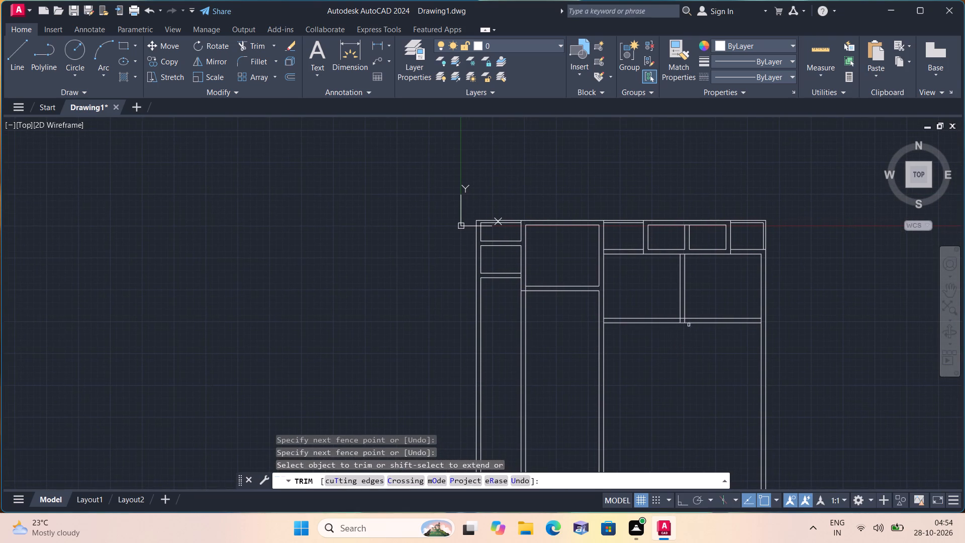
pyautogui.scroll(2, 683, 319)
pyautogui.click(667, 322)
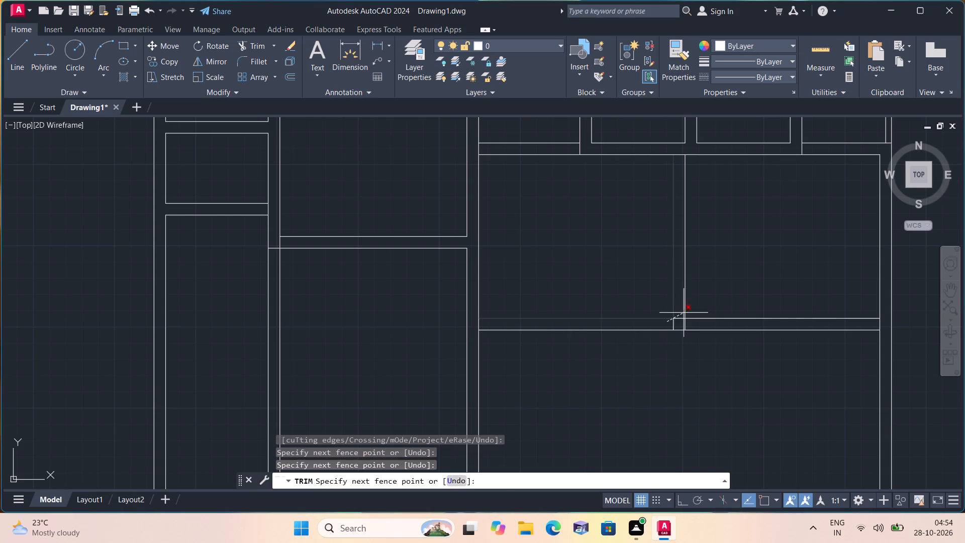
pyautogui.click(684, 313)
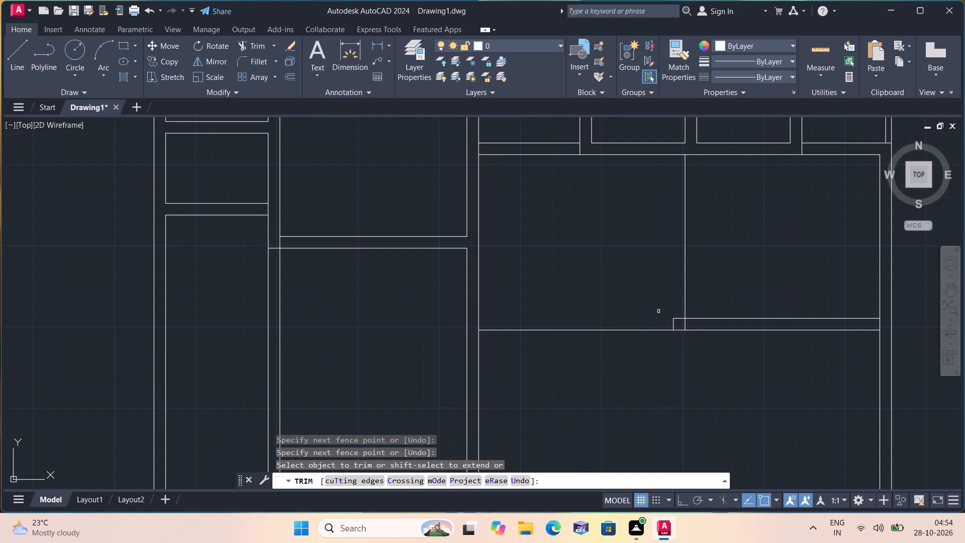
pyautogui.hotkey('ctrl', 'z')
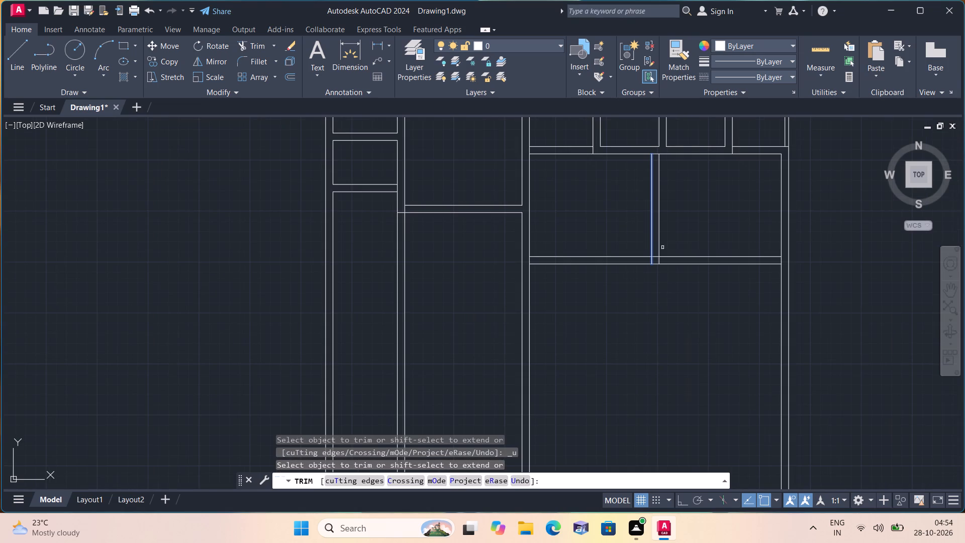
# Trim the partition's left line inside the new cross wall and the cross wall's upper line between the two partition lines.
pyautogui.scroll(3, 656, 239)
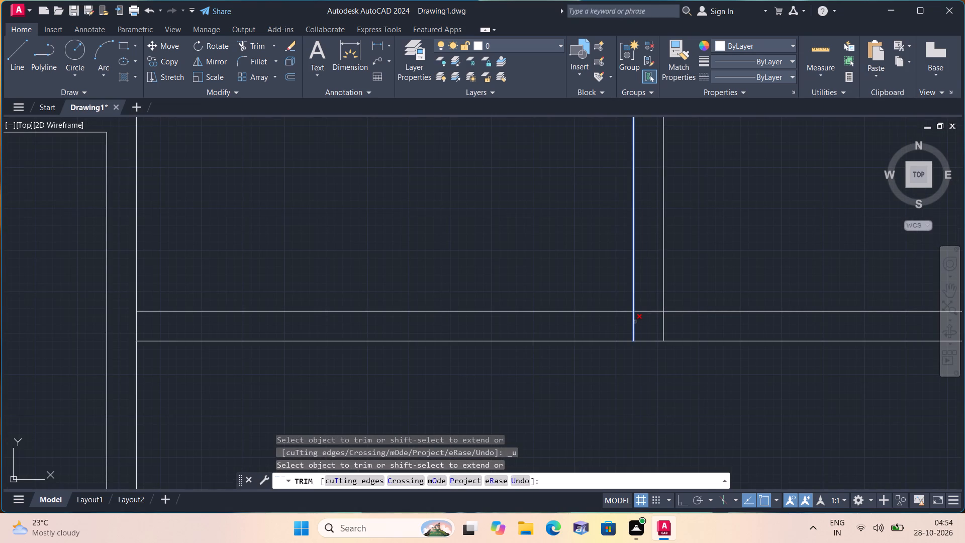
pyautogui.click(635, 322)
pyautogui.moveTo(641, 309); pyautogui.dragTo(644, 317)
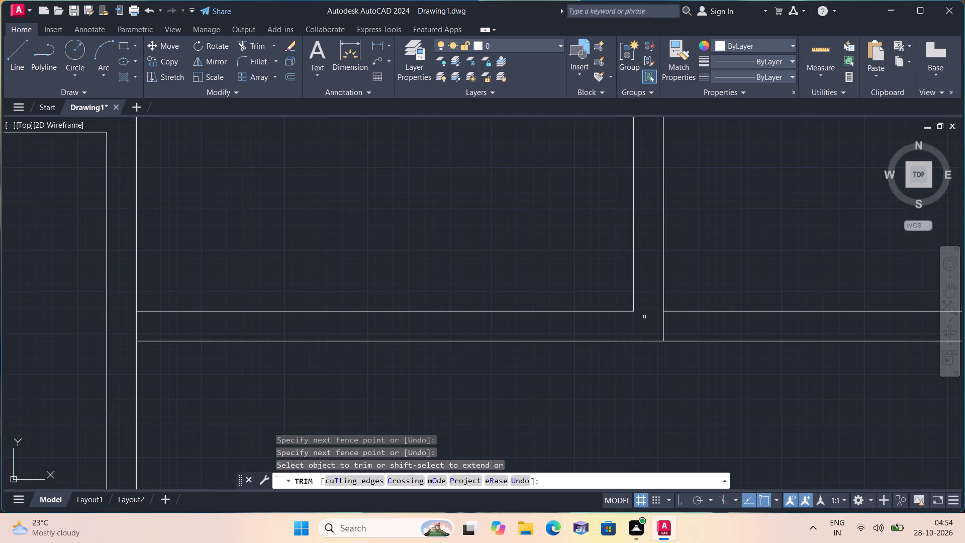
pyautogui.scroll(-1, 647, 315)
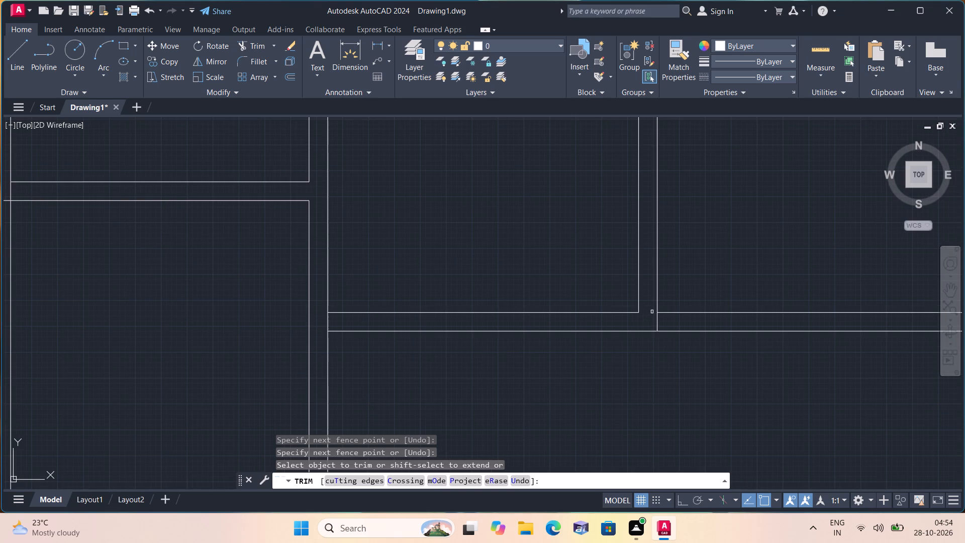
pyautogui.scroll(-1, 507, 381)
pyautogui.moveTo(504, 382); pyautogui.dragTo(545, 399, button='middle')
pyautogui.scroll(-1, 505, 383)
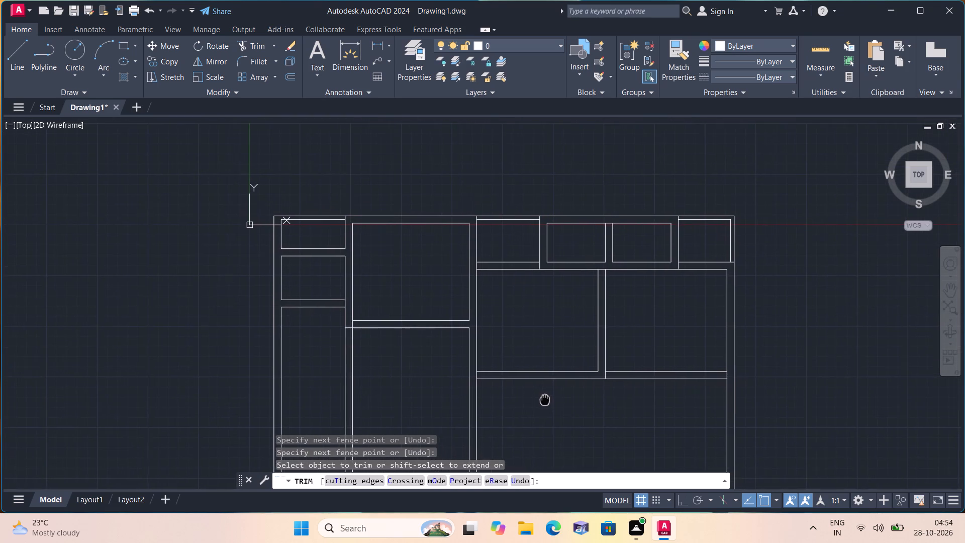
pyautogui.moveTo(545, 399); pyautogui.dragTo(545, 399, button='middle')
pyautogui.scroll(-1, 548, 397)
pyautogui.moveTo(519, 412); pyautogui.dragTo(569, 374, button='middle')
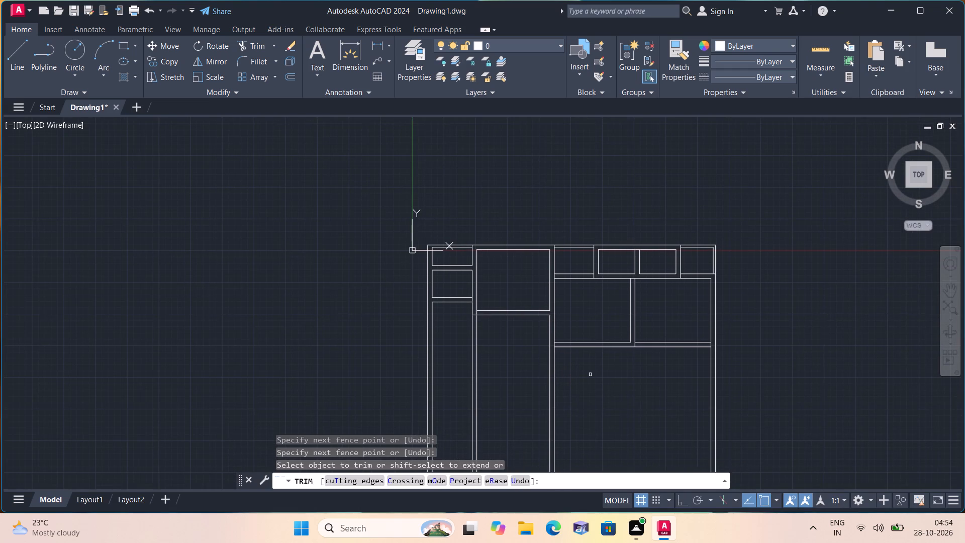
pyautogui.press('space')
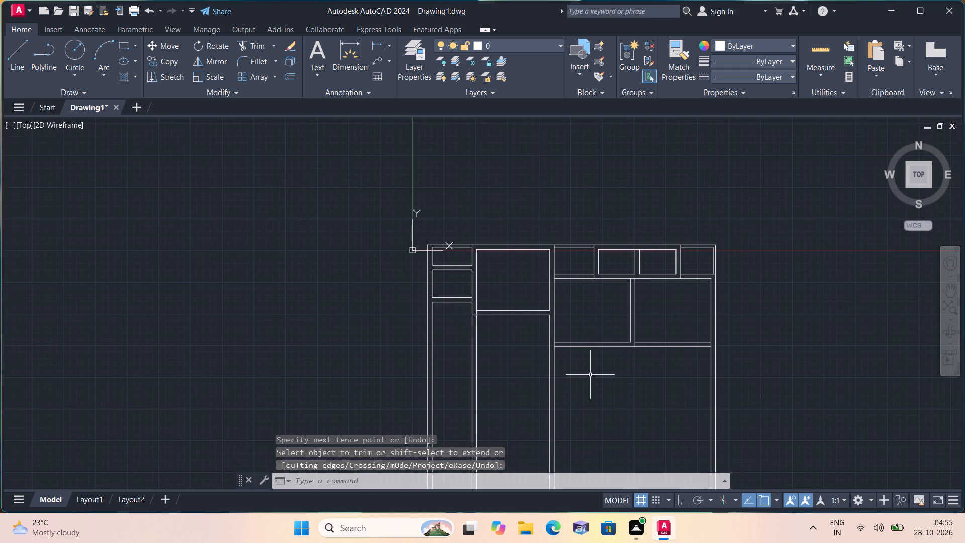
# Extend both lines of the new cross wall leftward across the middle and left bays to the left outer wall.
pyautogui.write('exte')
pyautogui.press('space')
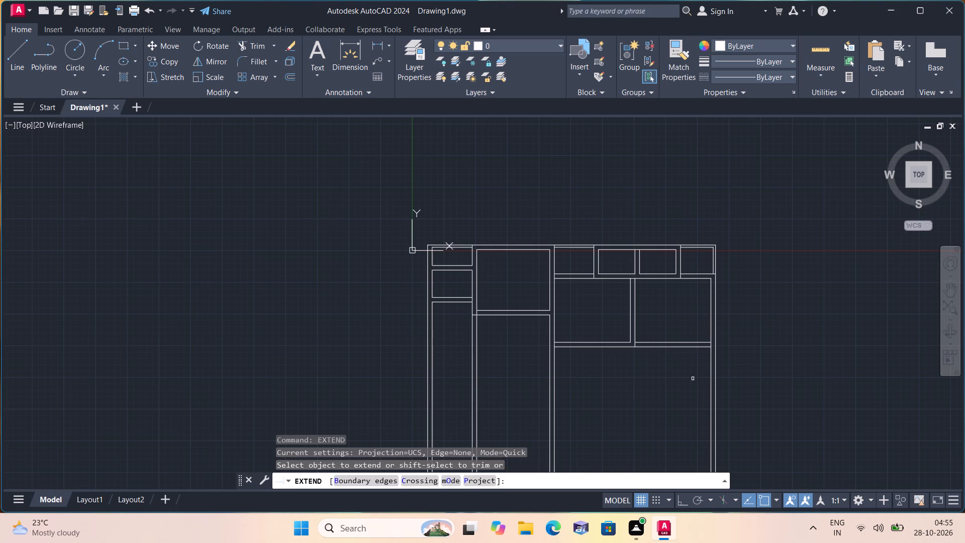
pyautogui.moveTo(586, 331); pyautogui.dragTo(569, 377)
pyautogui.moveTo(573, 333); pyautogui.dragTo(573, 364)
pyautogui.moveTo(495, 332); pyautogui.dragTo(464, 363)
pyautogui.moveTo(506, 338); pyautogui.dragTo(510, 368)
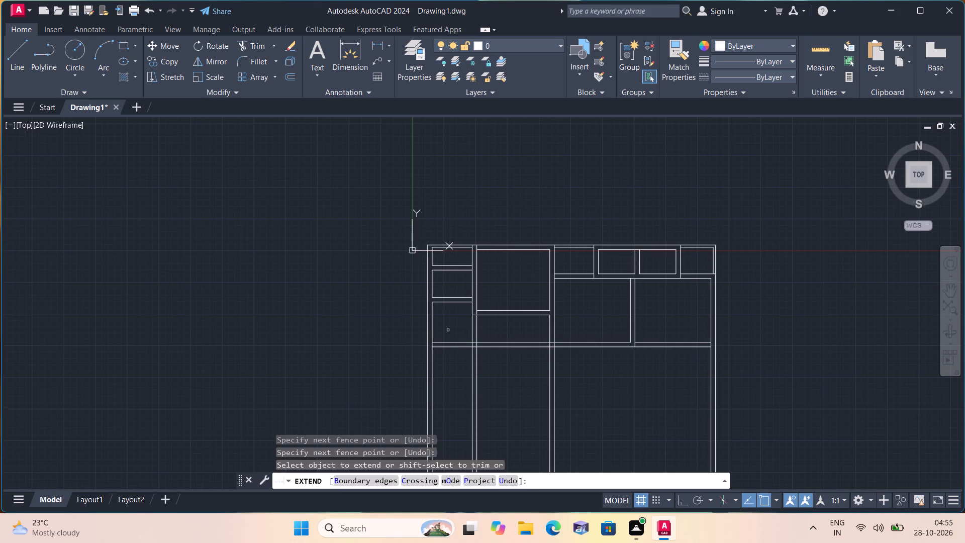
pyautogui.moveTo(448, 330); pyautogui.dragTo(450, 332)
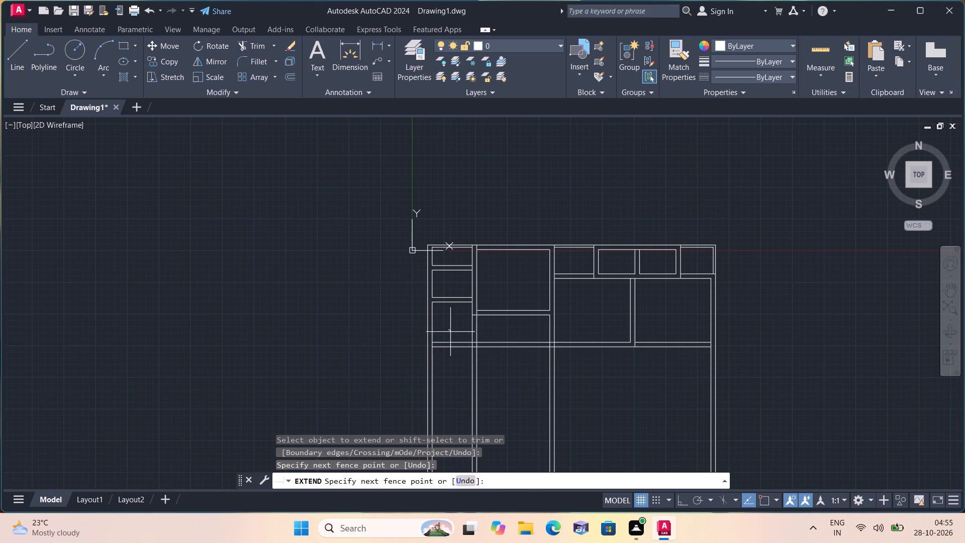
pyautogui.moveTo(450, 332); pyautogui.dragTo(453, 358)
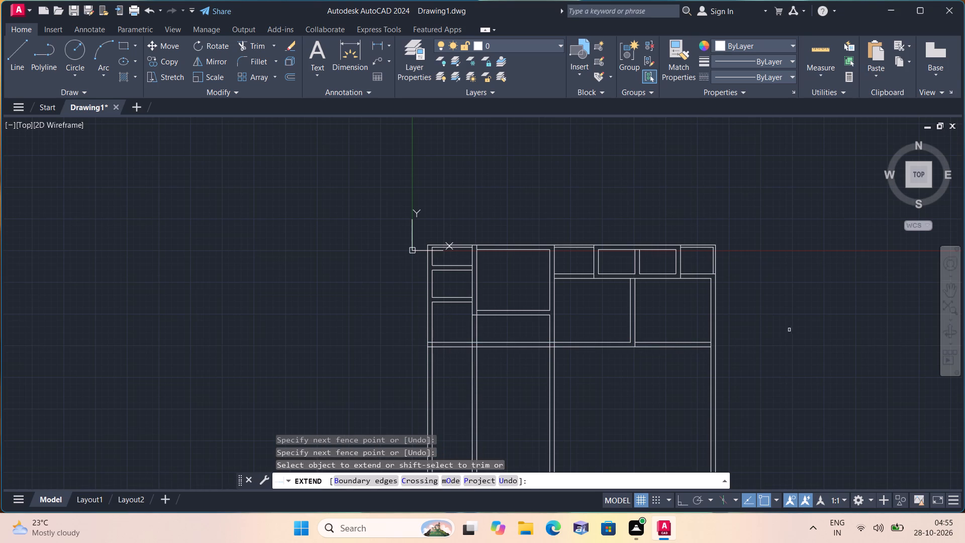
pyautogui.press('space')
# Trim both extended cross wall lines out of the middle bay.
pyautogui.write('trim')
pyautogui.press('space')
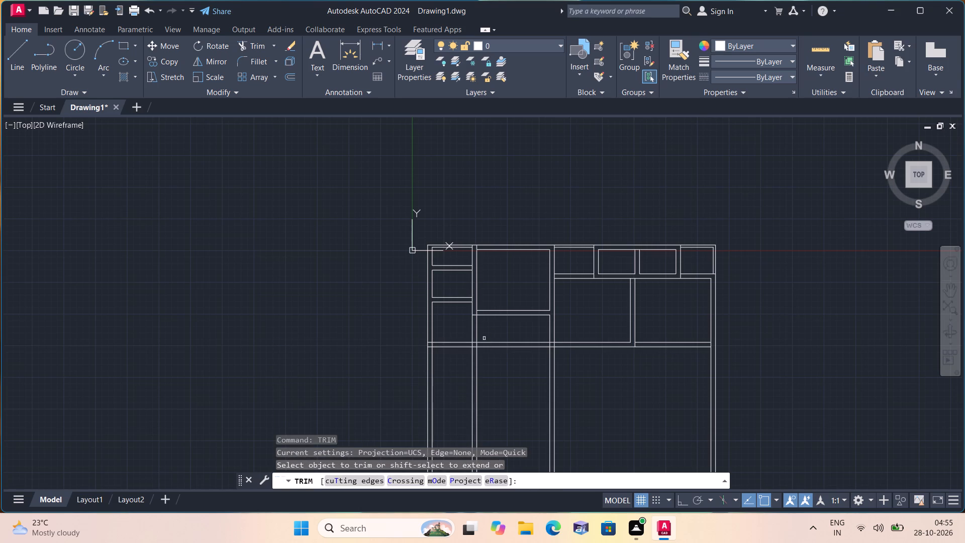
pyautogui.moveTo(526, 328); pyautogui.dragTo(542, 356)
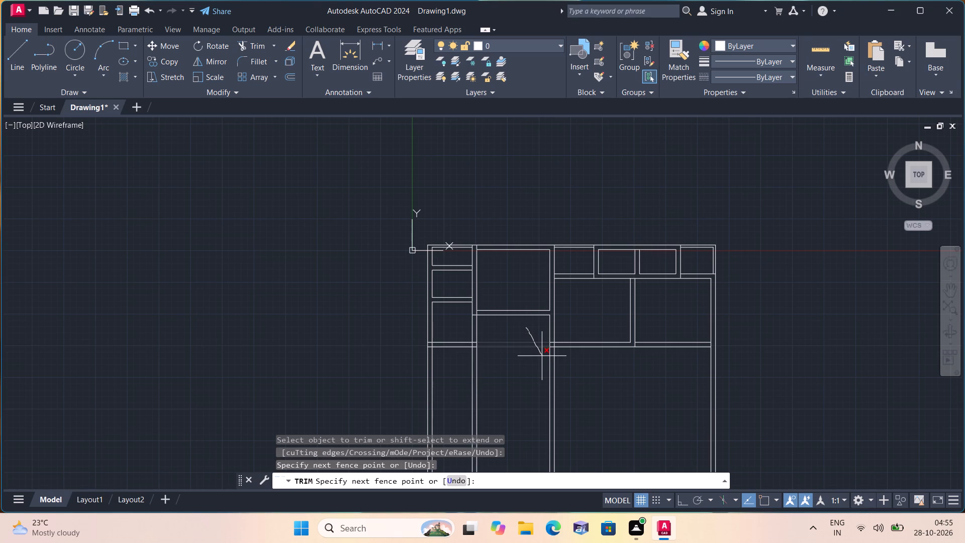
pyautogui.moveTo(542, 356); pyautogui.dragTo(531, 367)
pyautogui.moveTo(531, 367); pyautogui.dragTo(525, 369)
# Trim the middle bay's left wall lines between the two cross walls and its right wall lines below the new cross wall.
pyautogui.moveTo(485, 335); pyautogui.dragTo(473, 333)
pyautogui.moveTo(473, 333); pyautogui.dragTo(463, 333)
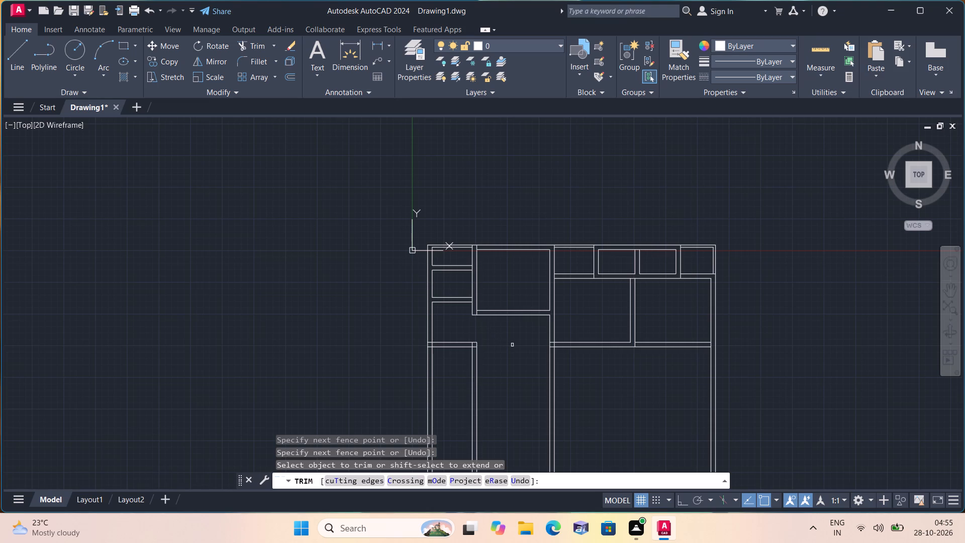
pyautogui.moveTo(512, 345); pyautogui.dragTo(586, 390)
# Trim the left bay's right wall inner line and the outer wall's inner line where they cross inside the lower cross wall.
pyautogui.scroll(3, 463, 354)
pyautogui.moveTo(438, 376); pyautogui.dragTo(472, 348, button='middle')
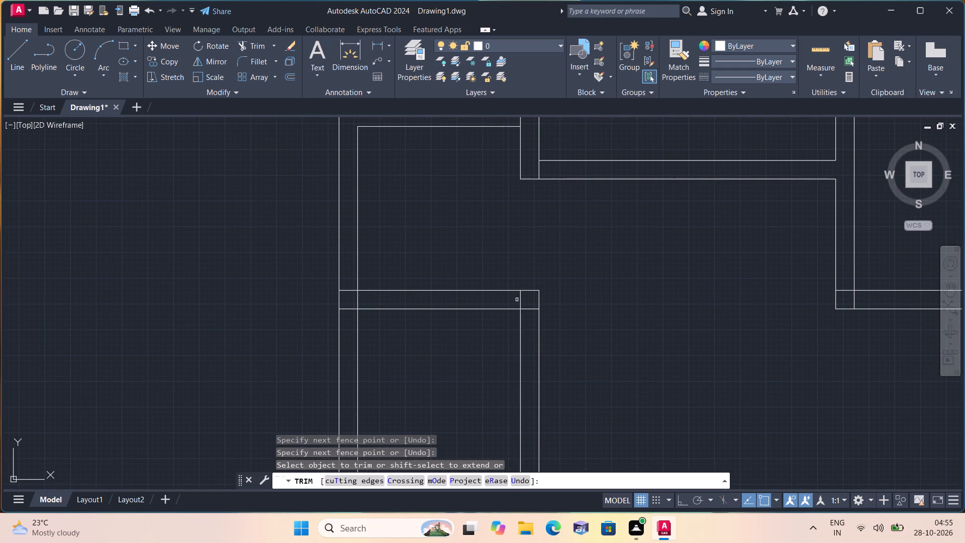
pyautogui.click(525, 299)
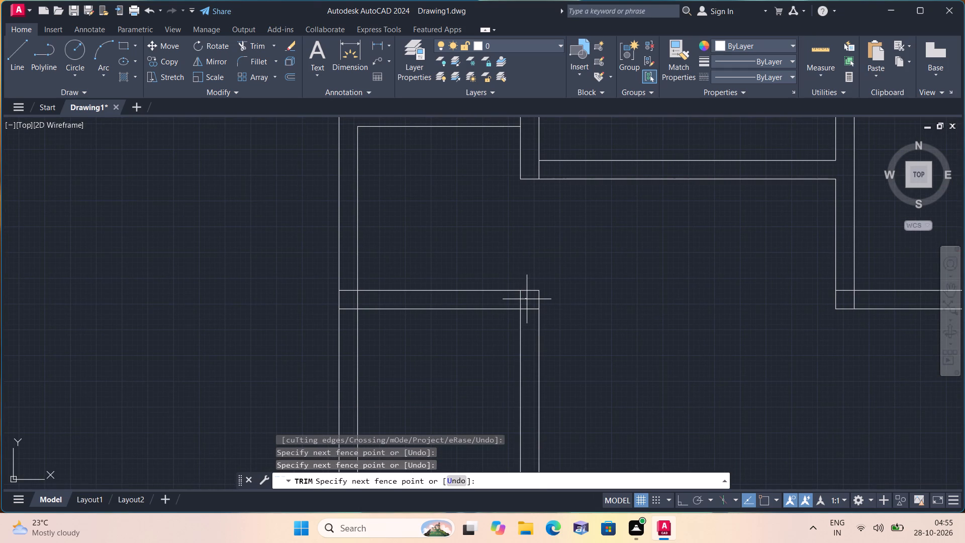
pyautogui.click(509, 299)
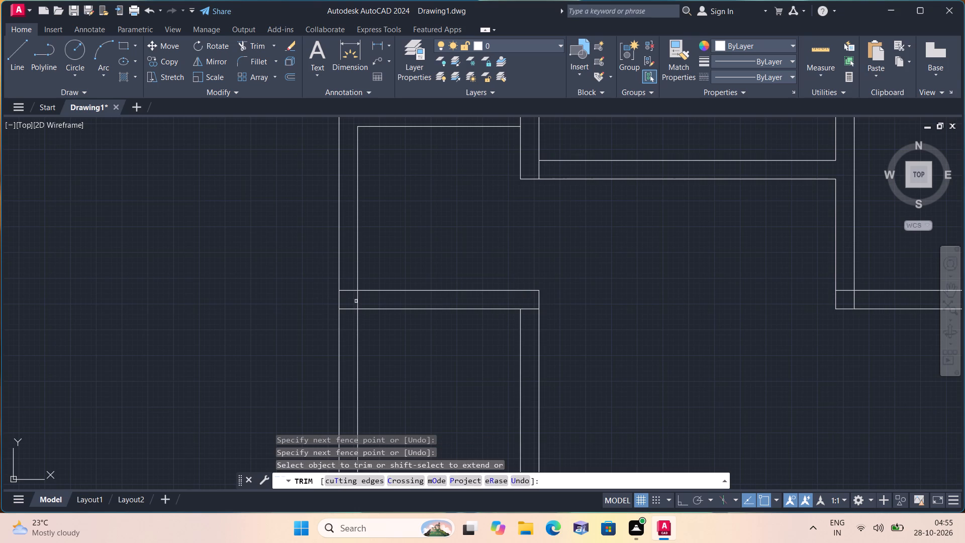
pyautogui.click(356, 300)
pyautogui.scroll(-2, 372, 300)
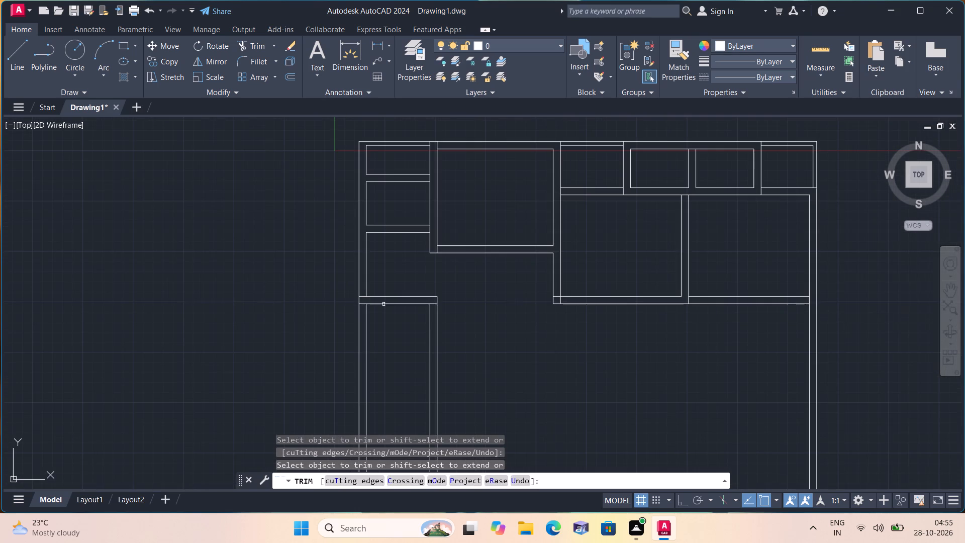
pyautogui.scroll(-1, 391, 344)
pyautogui.moveTo(393, 350); pyautogui.dragTo(475, 387, button='middle')
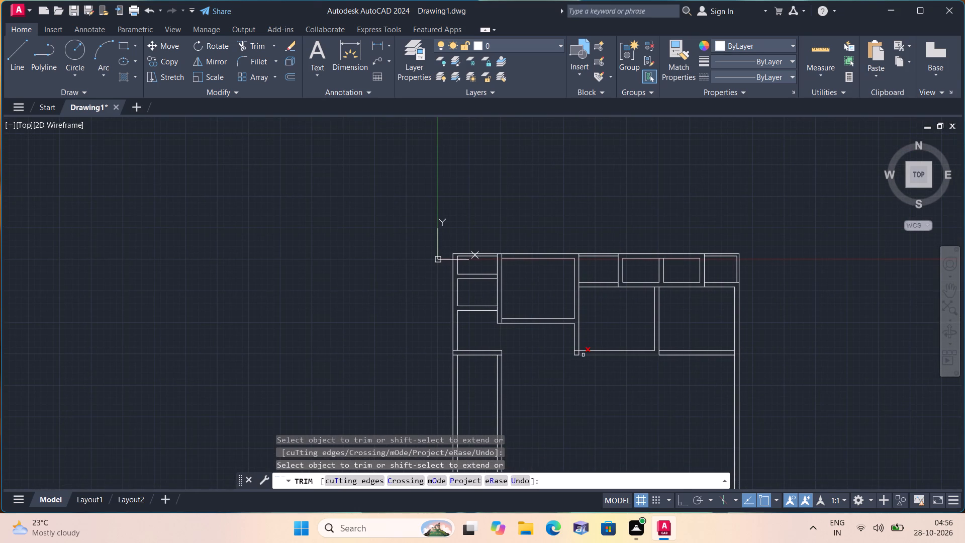
pyautogui.press('space')
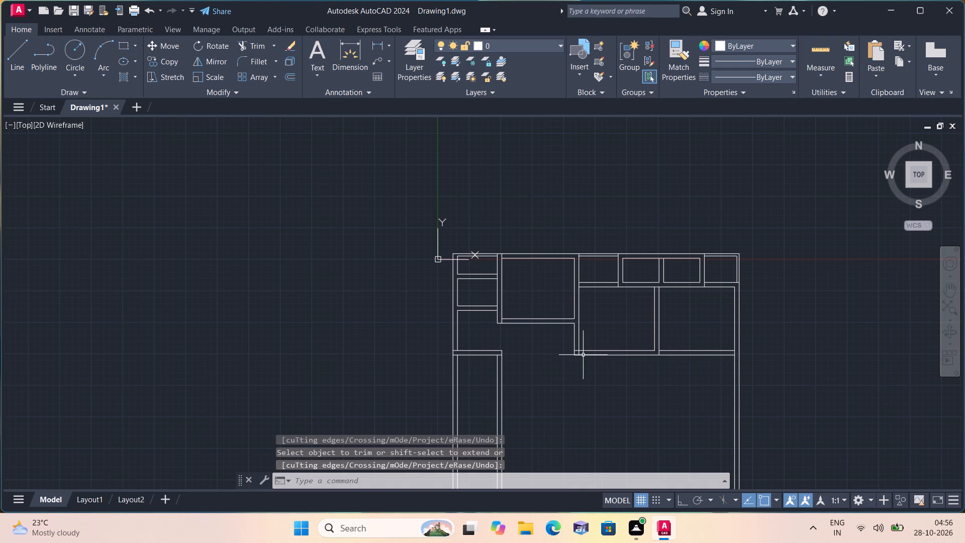
# Offset the upper line of the left bay's lower cross wall 6' downward.
pyautogui.write('off')
pyautogui.press('space')
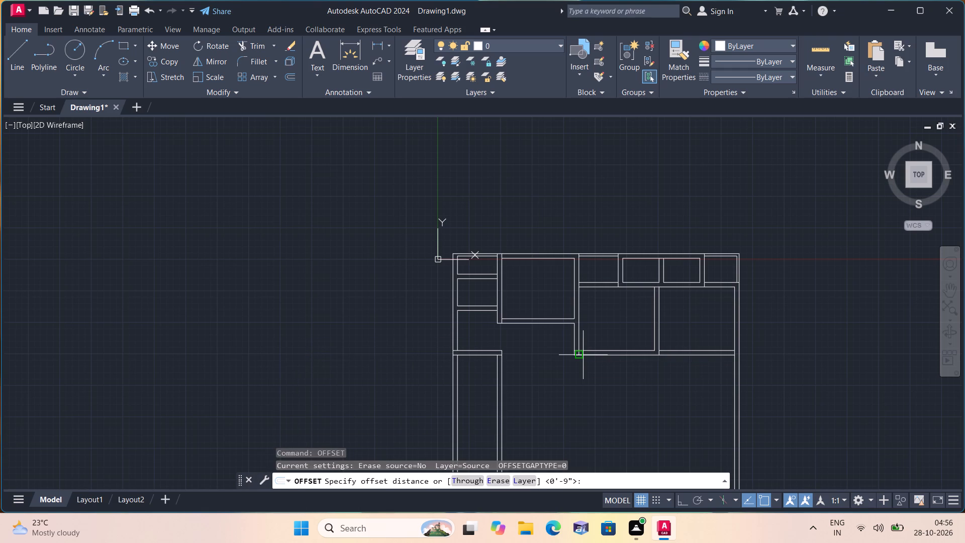
pyautogui.press('6')
pyautogui.press("'")
pyautogui.press('space')
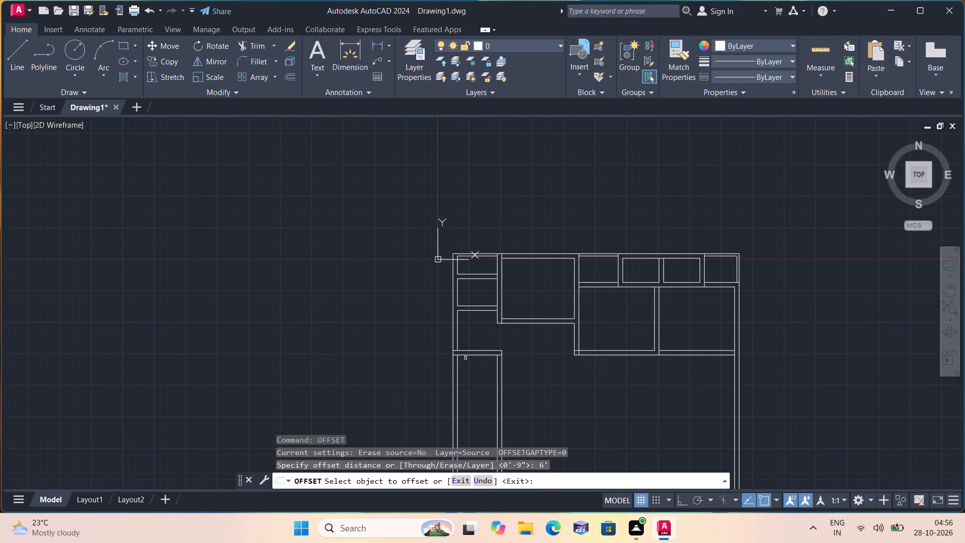
pyautogui.click(469, 352)
pyautogui.click(481, 404)
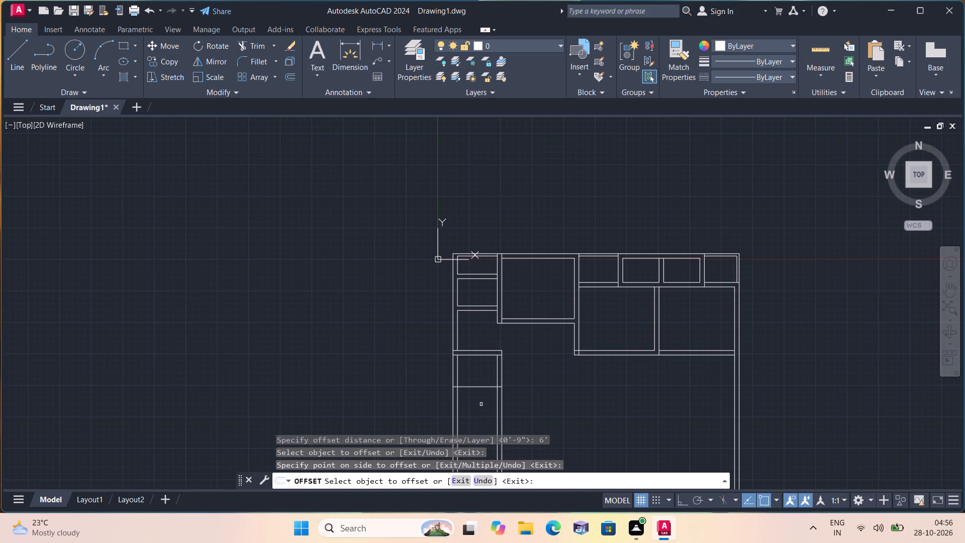
pyautogui.press('space')
# Offset the new horizontal line 9" downward to form another cross wall in the left bay.
pyautogui.press('space')
pyautogui.write('9"')
pyautogui.press('space')
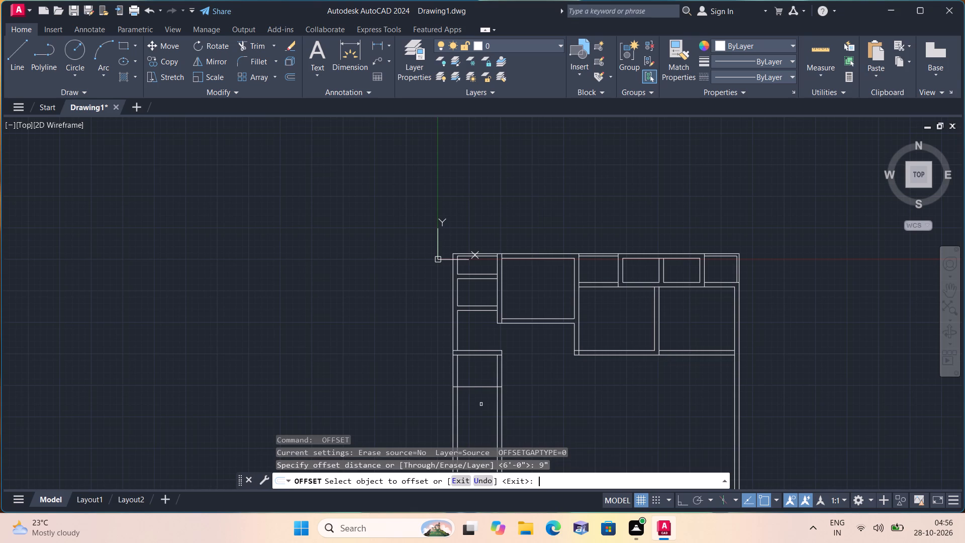
pyautogui.scroll(1, 500, 384)
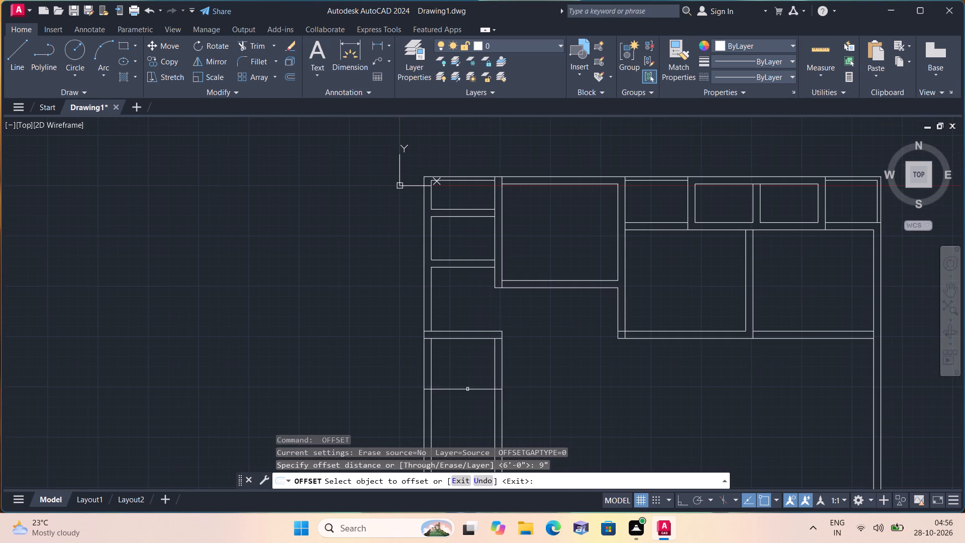
pyautogui.click(467, 389)
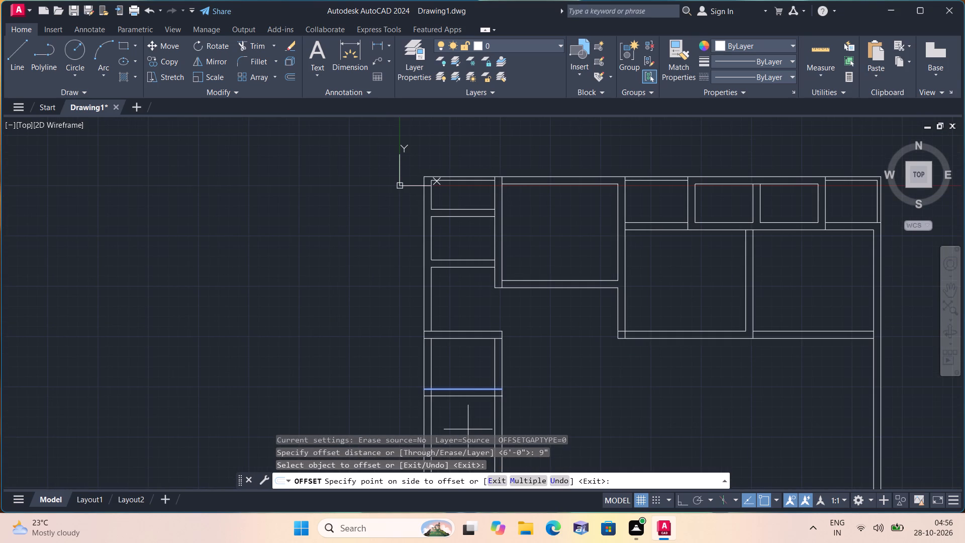
pyautogui.click(468, 429)
pyautogui.moveTo(474, 427); pyautogui.dragTo(497, 357, button='middle')
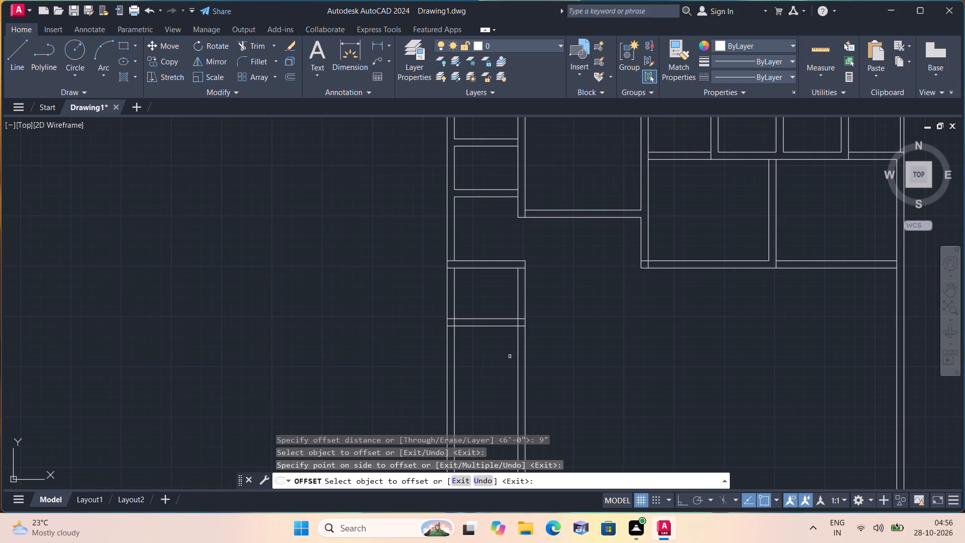
pyautogui.press('space')
# Offset the left outer wall's inner line 5'7" to the right, below the left bay's upper cross wall.
pyautogui.press('space')
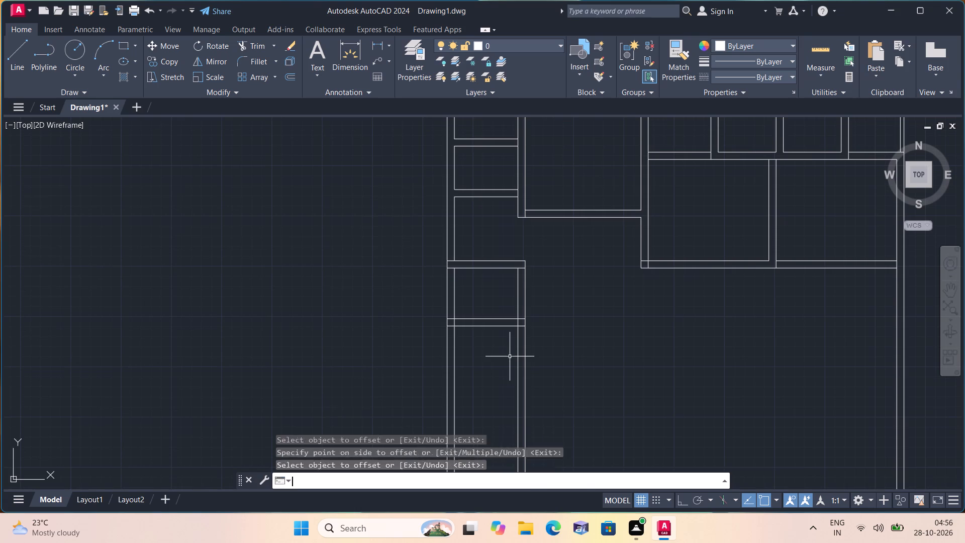
pyautogui.write('5\'7"')
pyautogui.press('space')
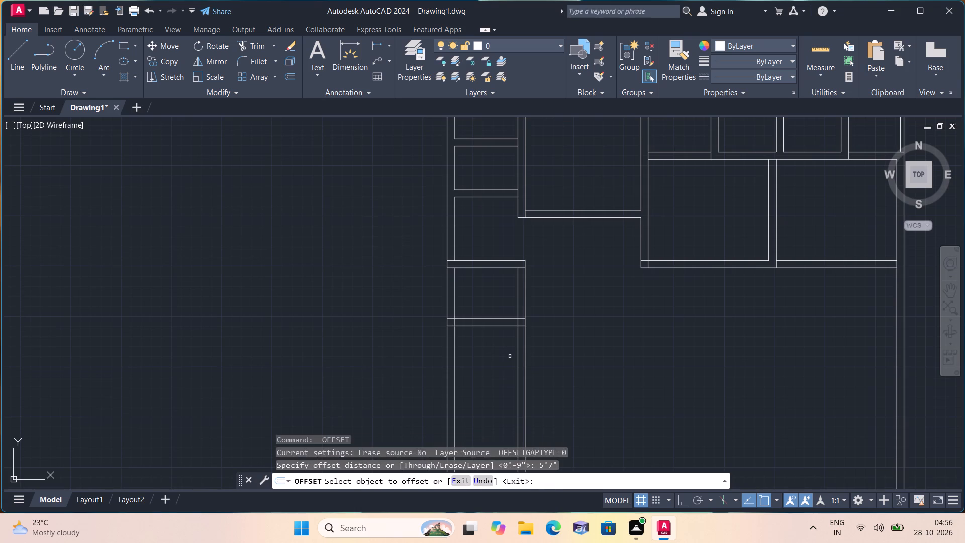
pyautogui.click(452, 287)
pyautogui.click(456, 288)
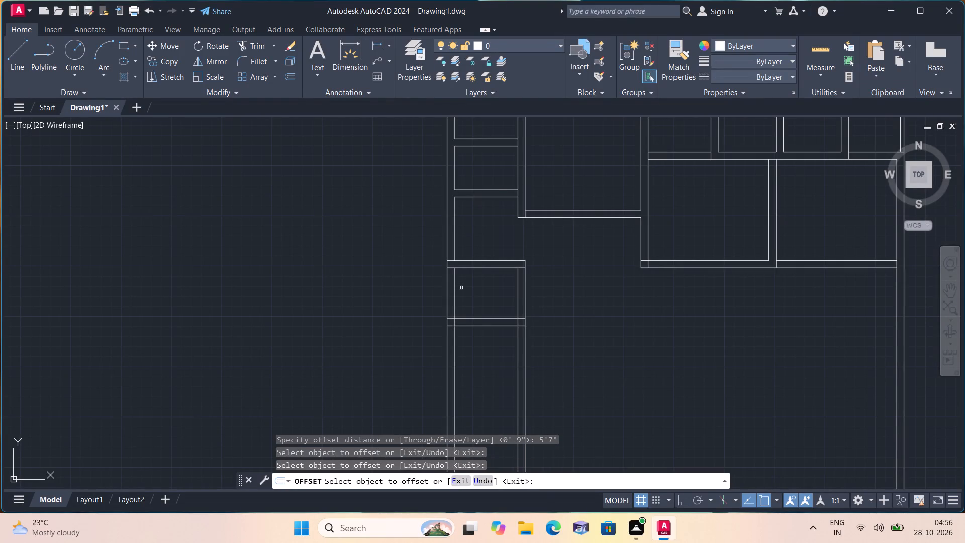
pyautogui.click(457, 286)
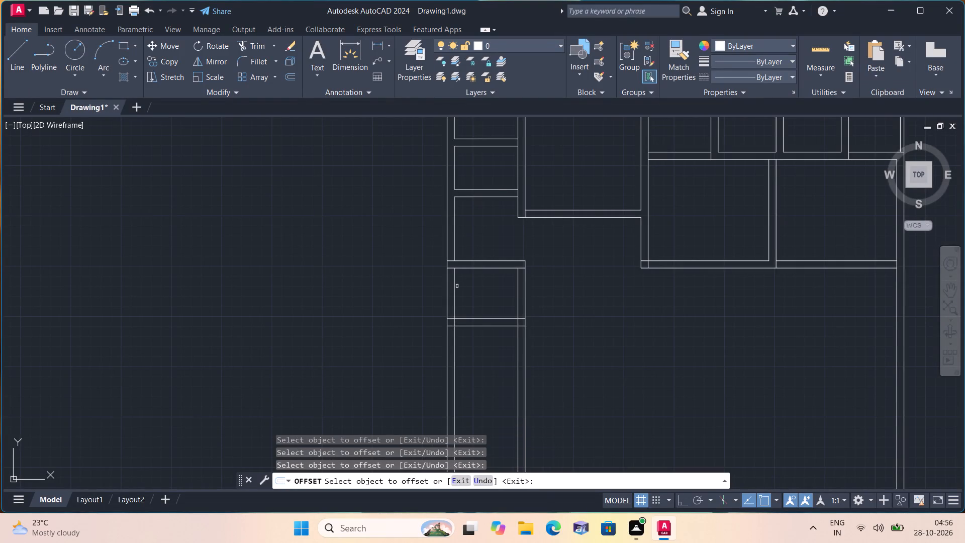
pyautogui.click(455, 285)
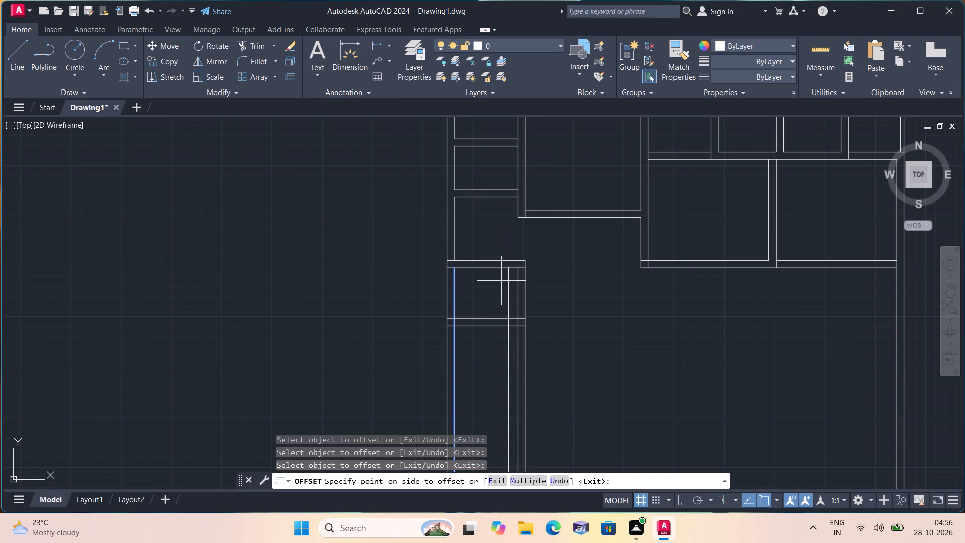
pyautogui.click(501, 281)
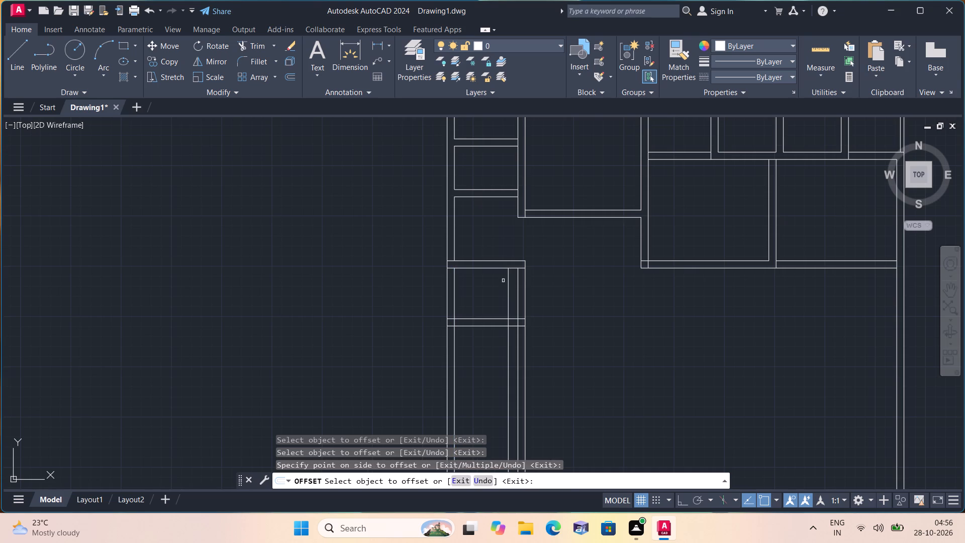
pyautogui.scroll(1, 556, 281)
pyautogui.press('space')
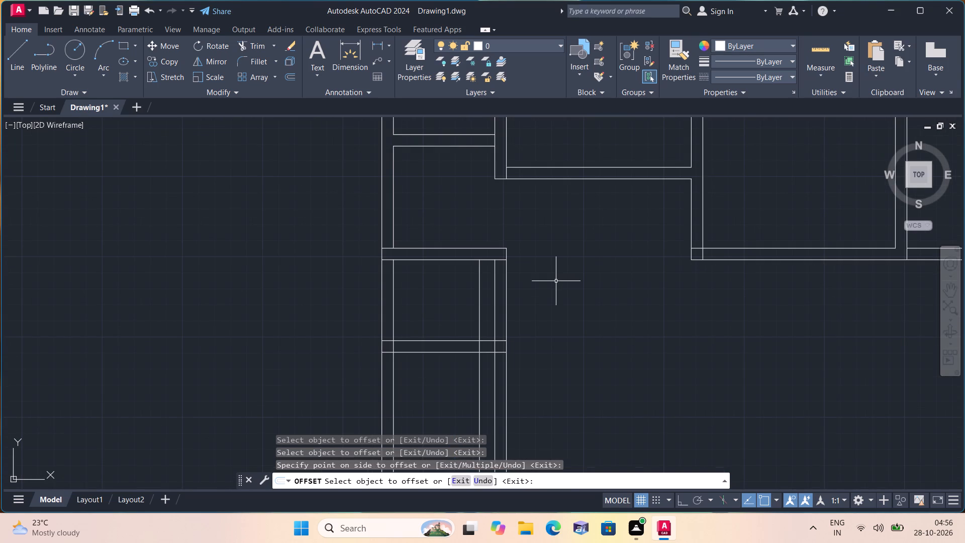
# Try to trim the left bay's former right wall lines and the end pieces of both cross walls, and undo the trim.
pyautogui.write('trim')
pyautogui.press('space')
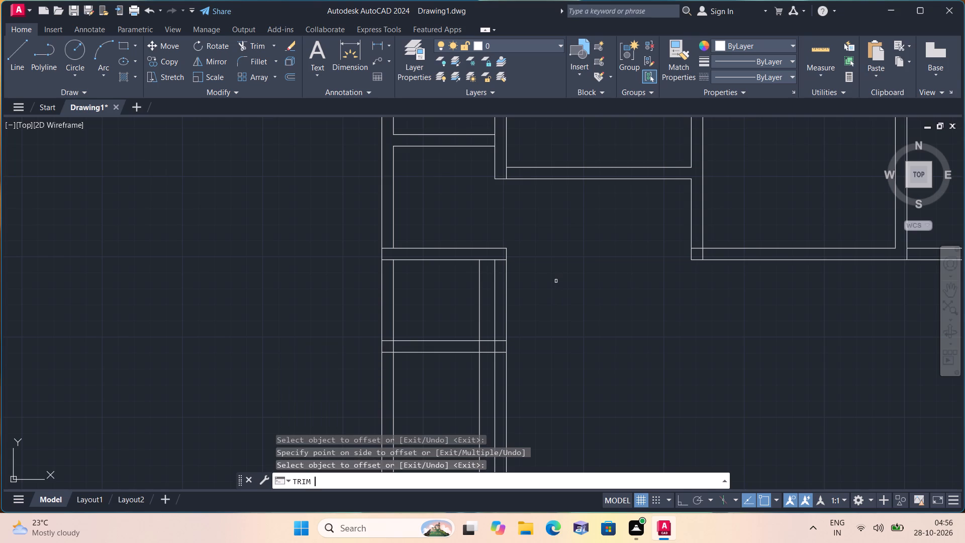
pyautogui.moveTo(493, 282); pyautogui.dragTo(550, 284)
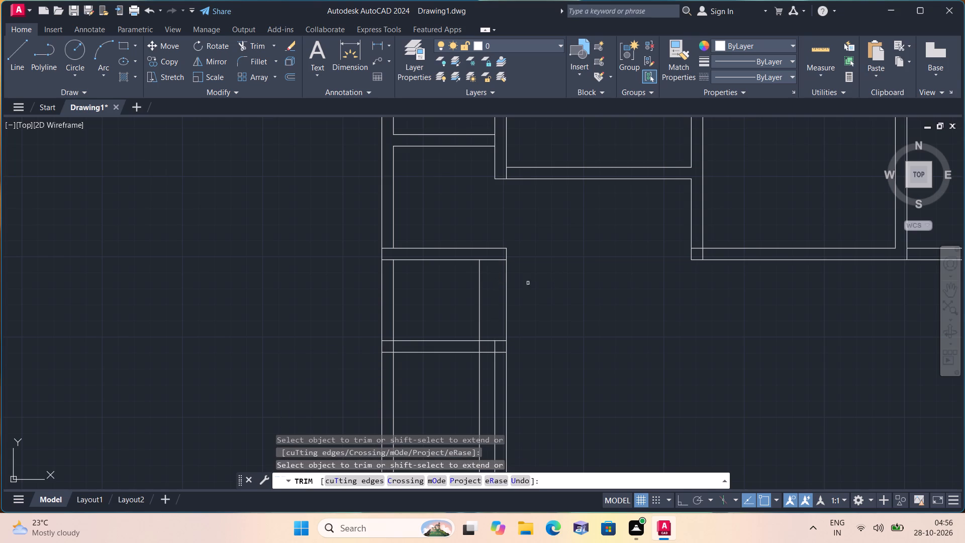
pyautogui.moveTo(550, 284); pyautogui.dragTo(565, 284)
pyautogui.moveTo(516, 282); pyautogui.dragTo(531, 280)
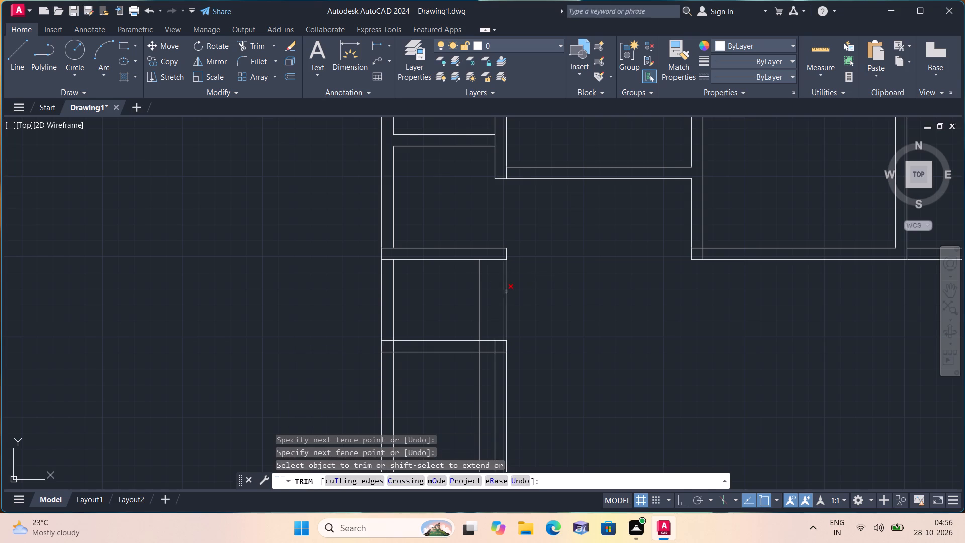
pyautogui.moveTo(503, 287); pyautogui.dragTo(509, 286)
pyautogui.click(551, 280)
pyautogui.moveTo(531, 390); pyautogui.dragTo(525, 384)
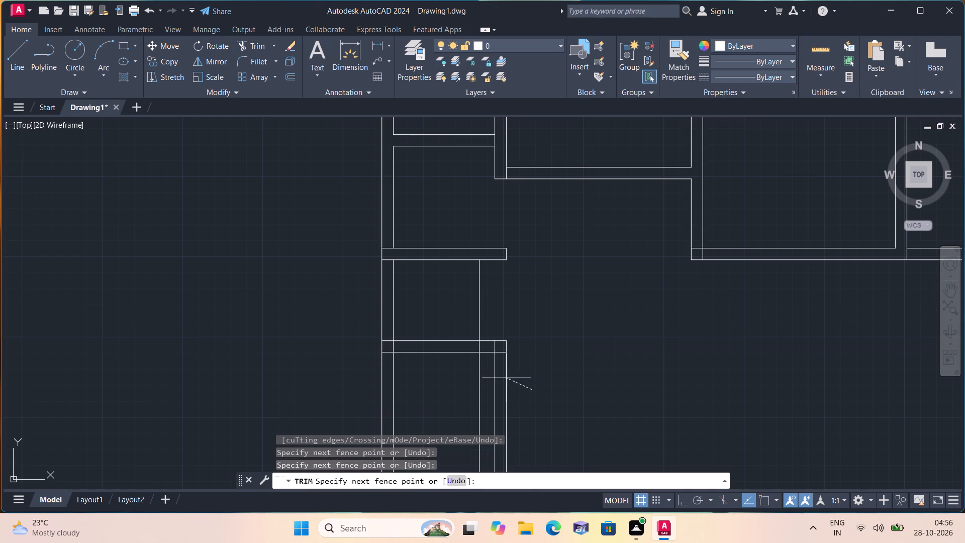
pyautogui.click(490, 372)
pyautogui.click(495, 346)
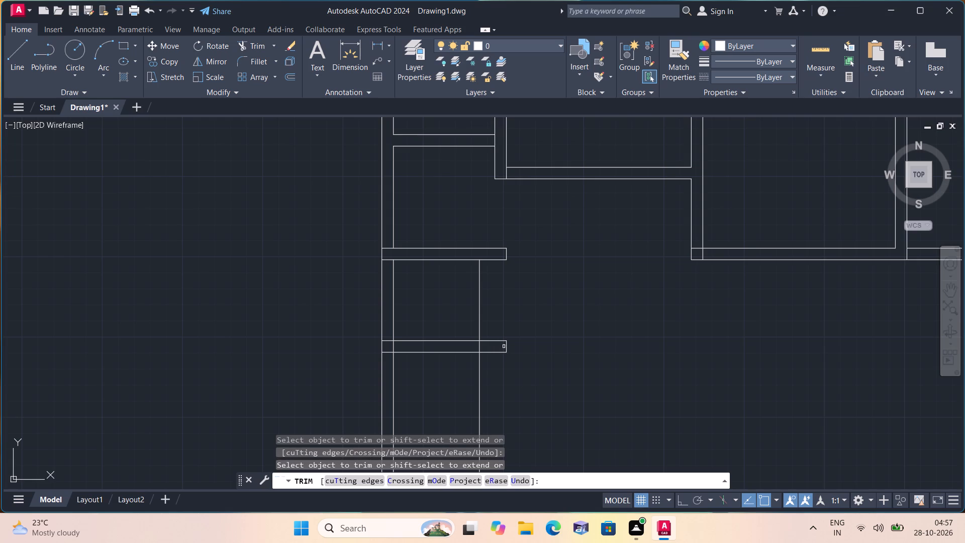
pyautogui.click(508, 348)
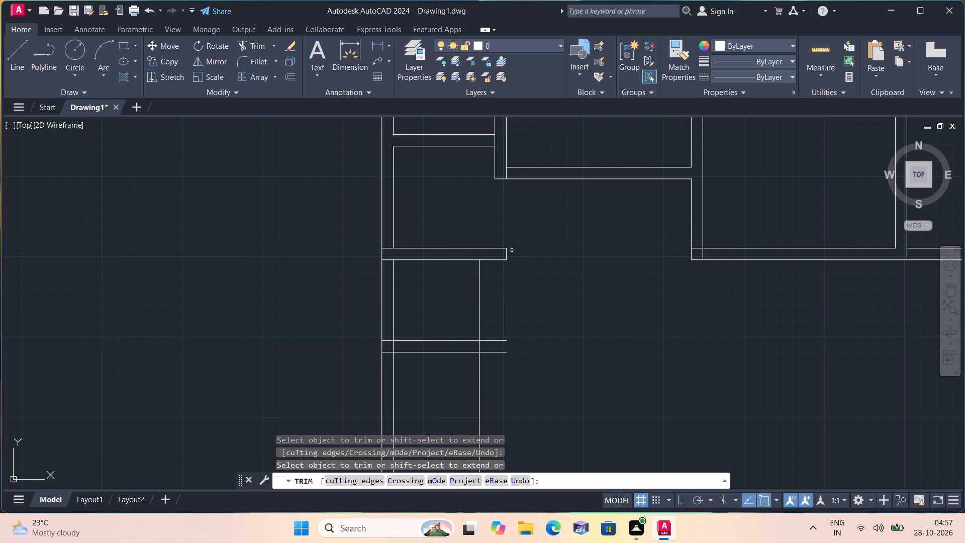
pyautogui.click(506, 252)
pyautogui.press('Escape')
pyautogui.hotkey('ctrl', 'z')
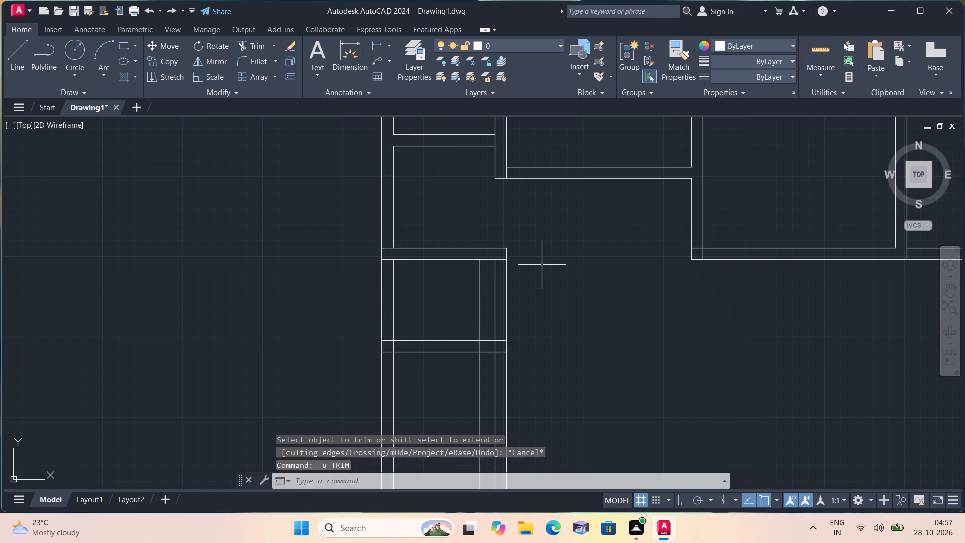
# Trim away the former right wall lines below the upper cross wall and the new cross wall's overhang beyond the 5'7" offset line.
pyautogui.write('trim')
pyautogui.press('space')
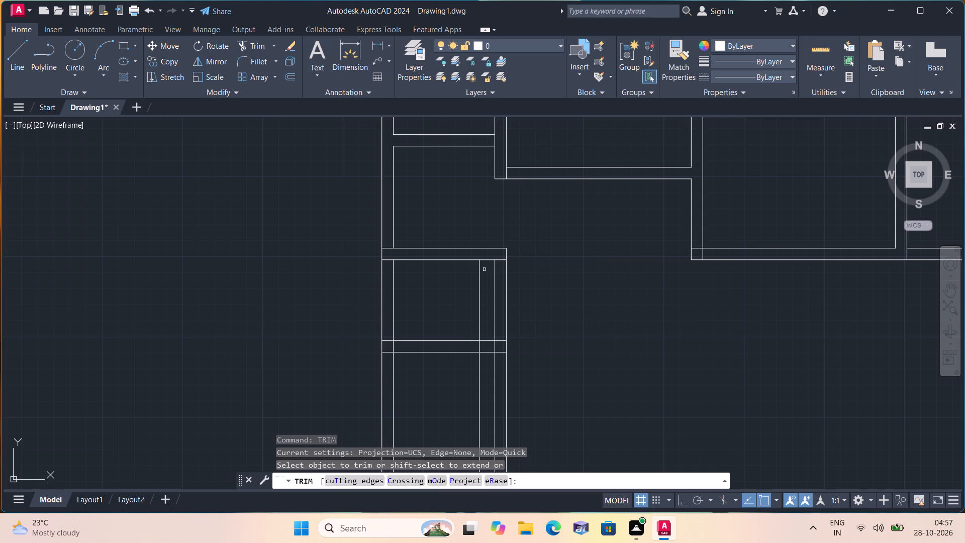
pyautogui.click(487, 271)
pyautogui.click(558, 290)
pyautogui.moveTo(491, 328); pyautogui.dragTo(510, 327)
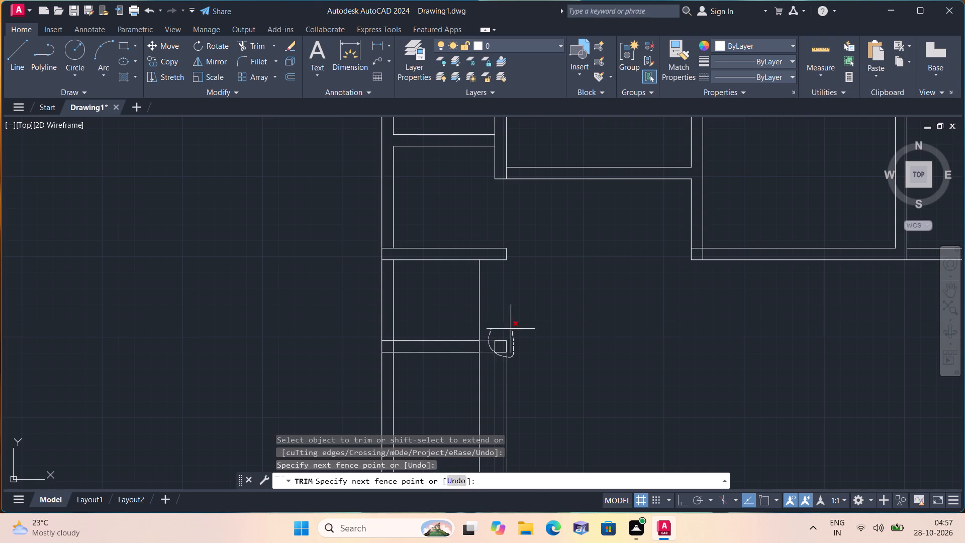
pyautogui.moveTo(510, 327); pyautogui.dragTo(505, 348)
pyautogui.moveTo(505, 348); pyautogui.dragTo(500, 342)
pyautogui.moveTo(496, 338); pyautogui.dragTo(516, 345)
pyautogui.moveTo(493, 335); pyautogui.dragTo(489, 344)
pyautogui.moveTo(488, 342); pyautogui.dragTo(520, 357)
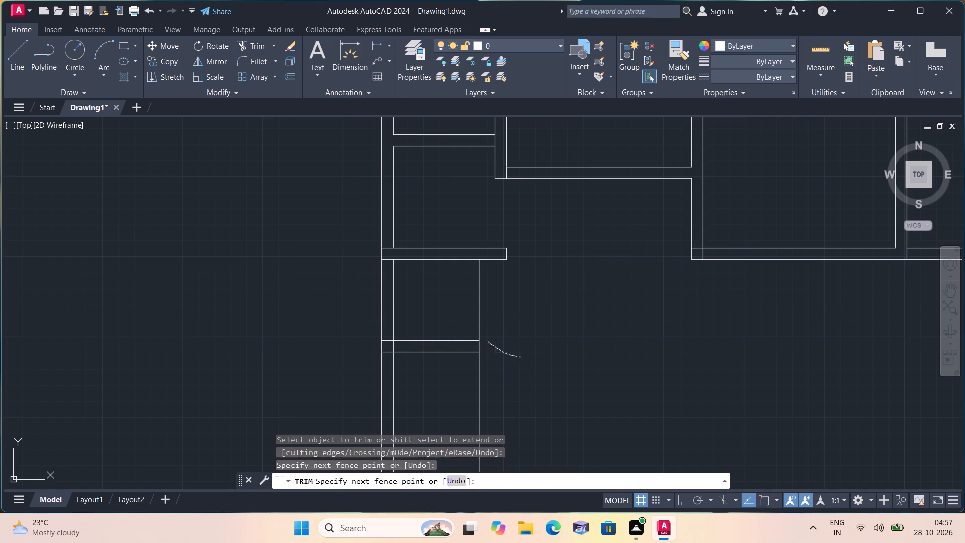
pyautogui.click(501, 349)
pyautogui.click(557, 327)
pyautogui.press('space')
# Offset the left bay's 5'7" vertical line 9" to the right to form the bay's right wall.
pyautogui.scroll(-1, 601, 303)
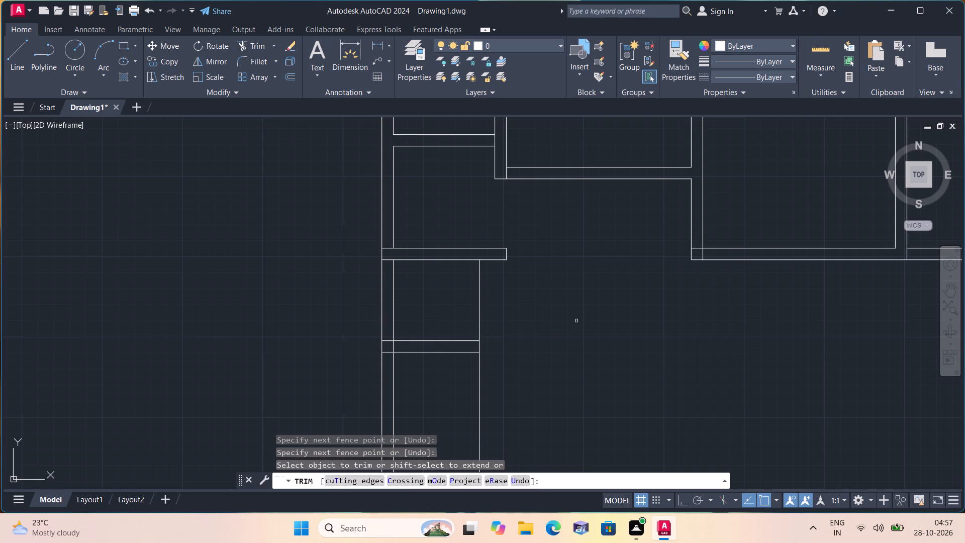
pyautogui.write('off')
pyautogui.press('space')
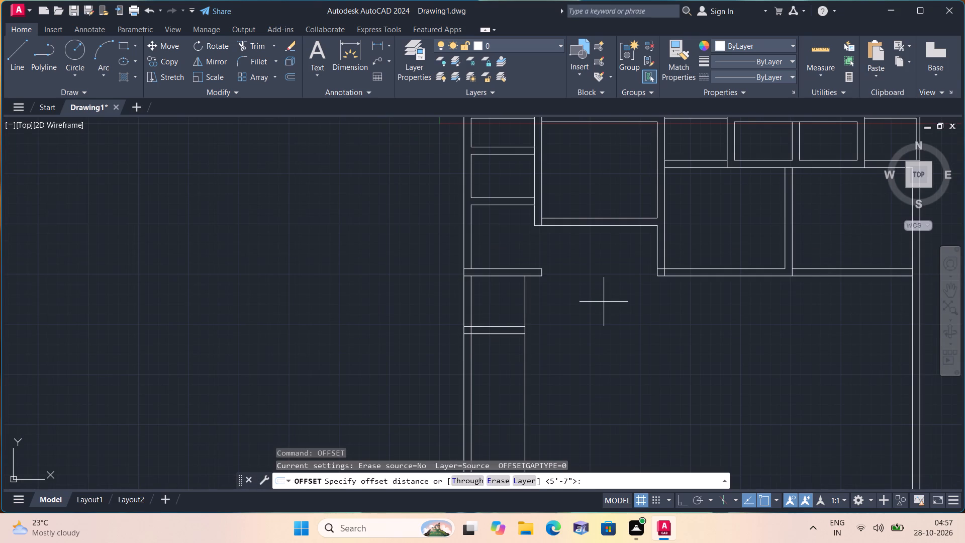
pyautogui.press('9')
pyautogui.hotkey('shift', '"')
pyautogui.press('space')
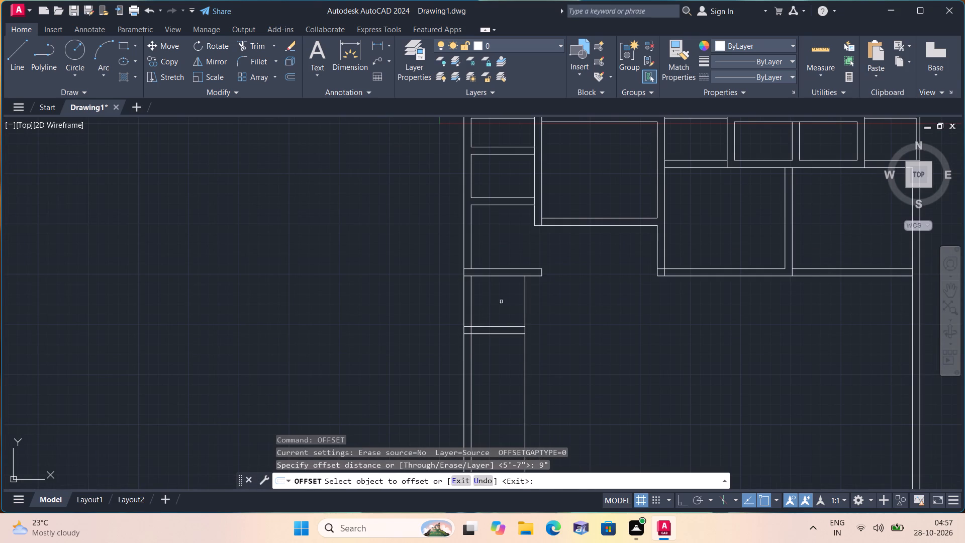
pyautogui.click(526, 288)
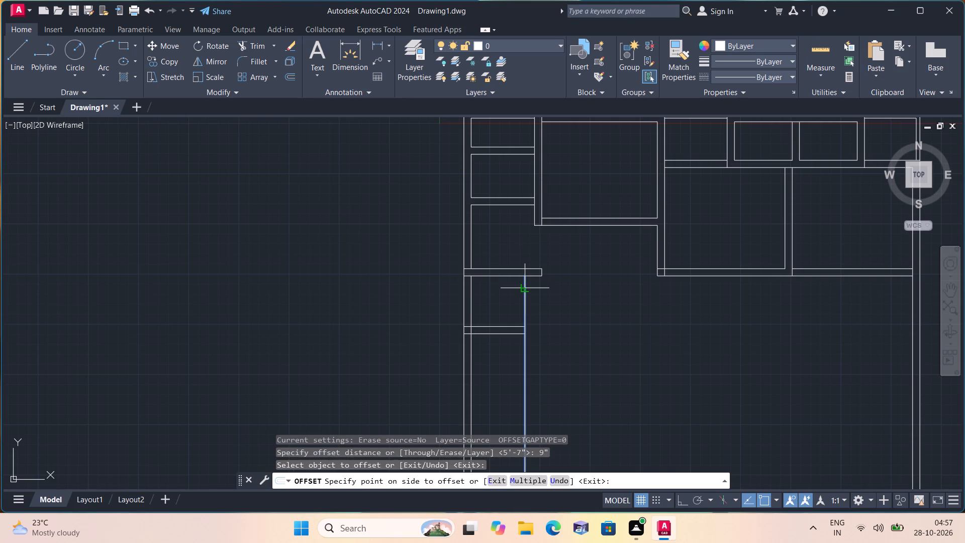
pyautogui.click(586, 288)
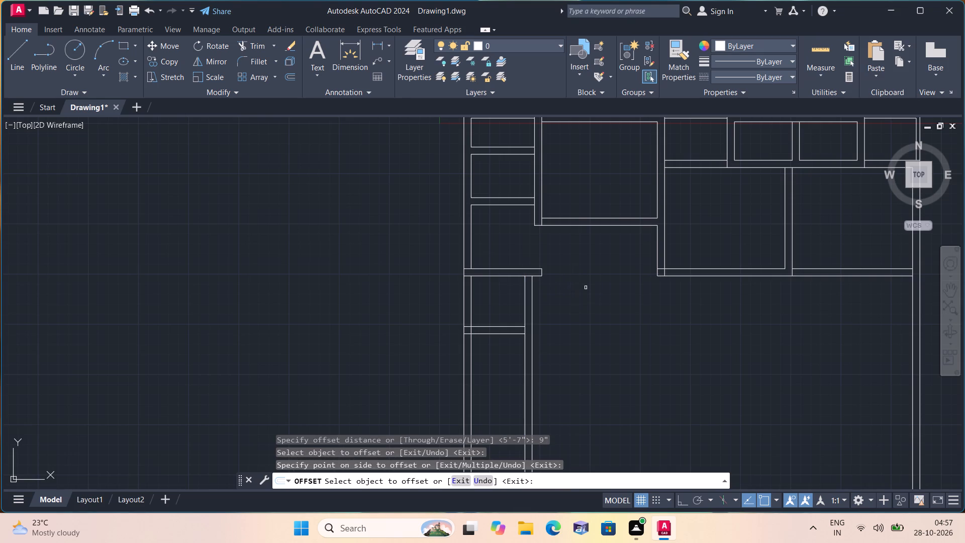
pyautogui.click(588, 287)
pyautogui.press('space')
# Offset the lower line of the left bay's lower cross wall 6' downward.
pyautogui.press('o')
pyautogui.write('ff')
pyautogui.press('space')
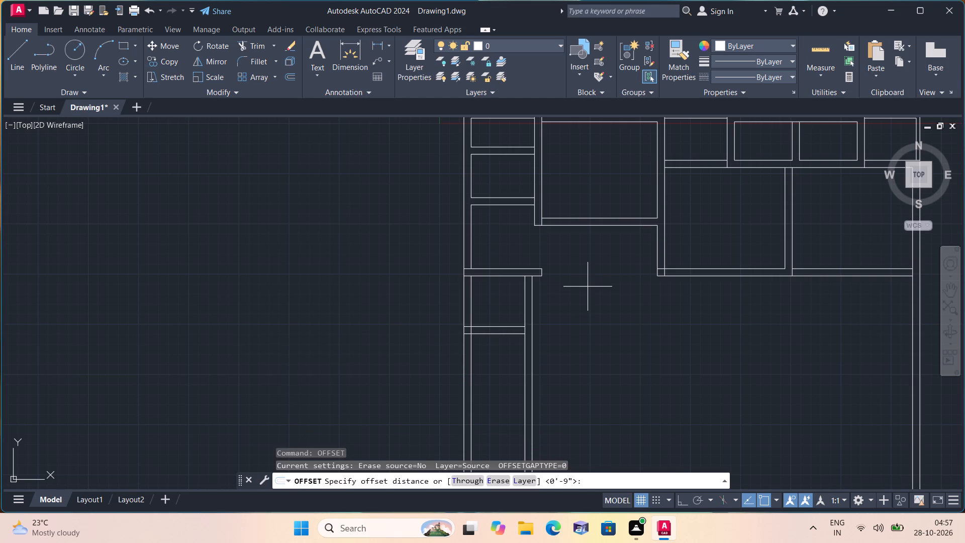
pyautogui.write("6'")
pyautogui.press('space')
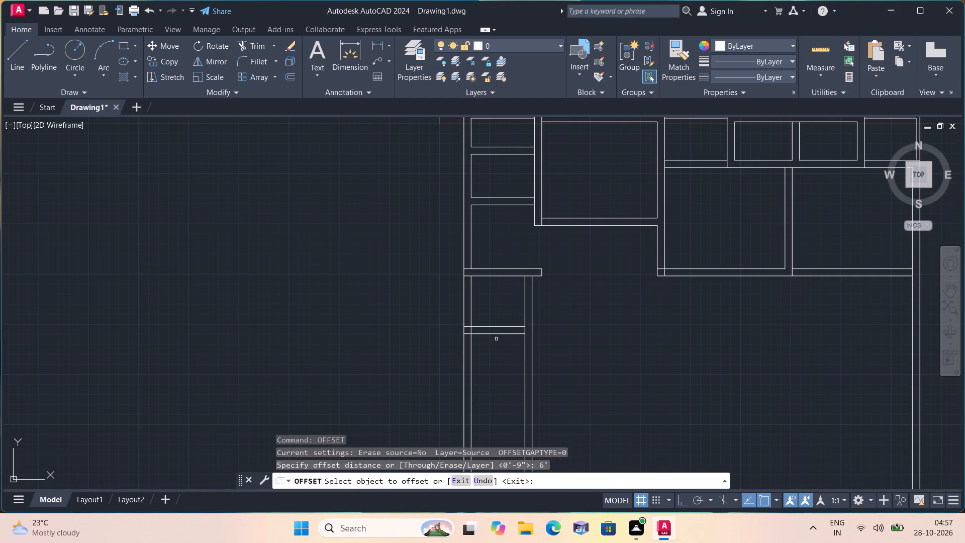
pyautogui.click(498, 335)
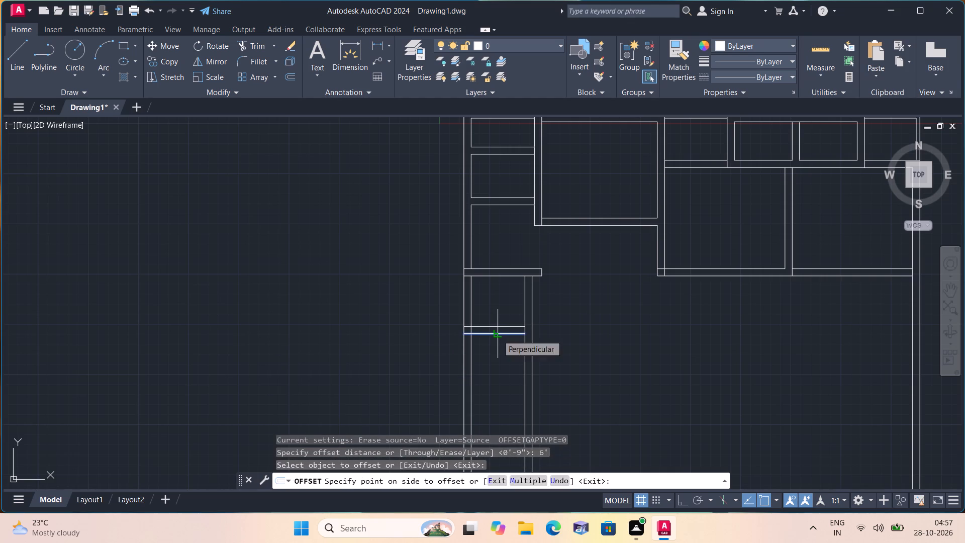
pyautogui.click(496, 404)
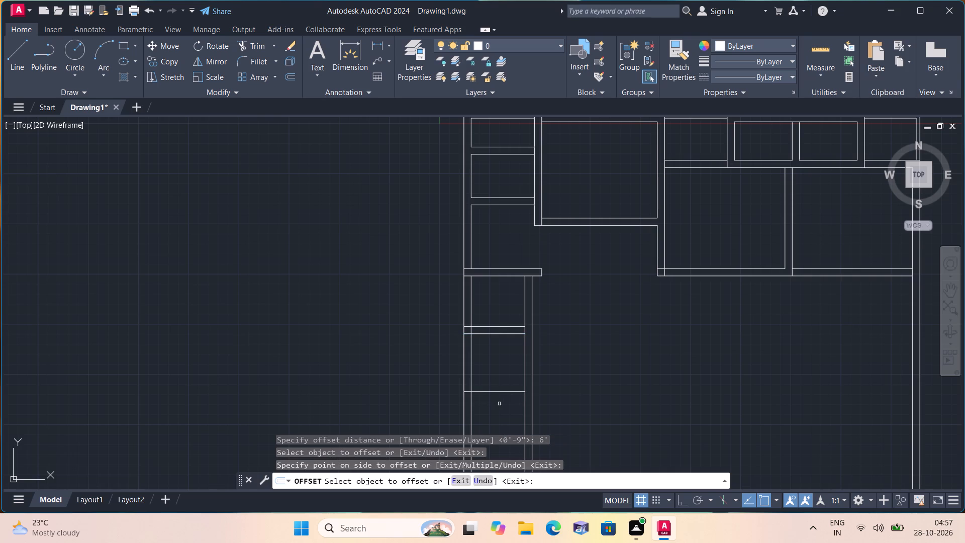
pyautogui.press('space')
# Offset the new horizontal line 9" downward to form the next cross wall in the left bay.
pyautogui.press('space')
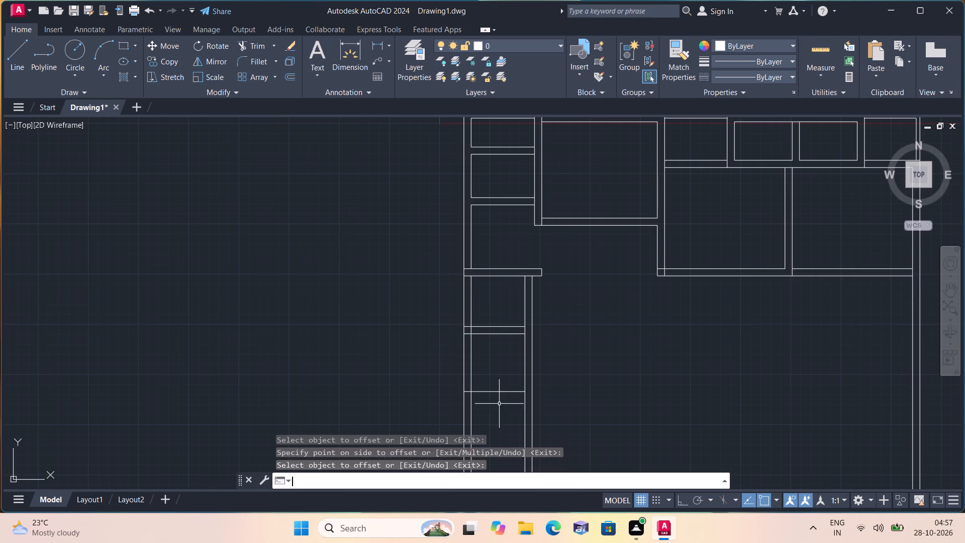
pyautogui.write('9"')
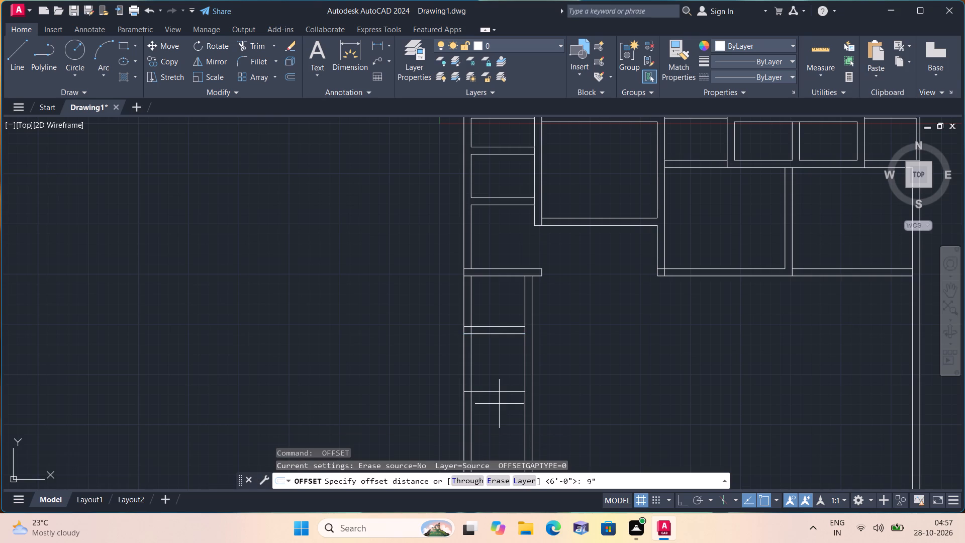
pyautogui.press('space')
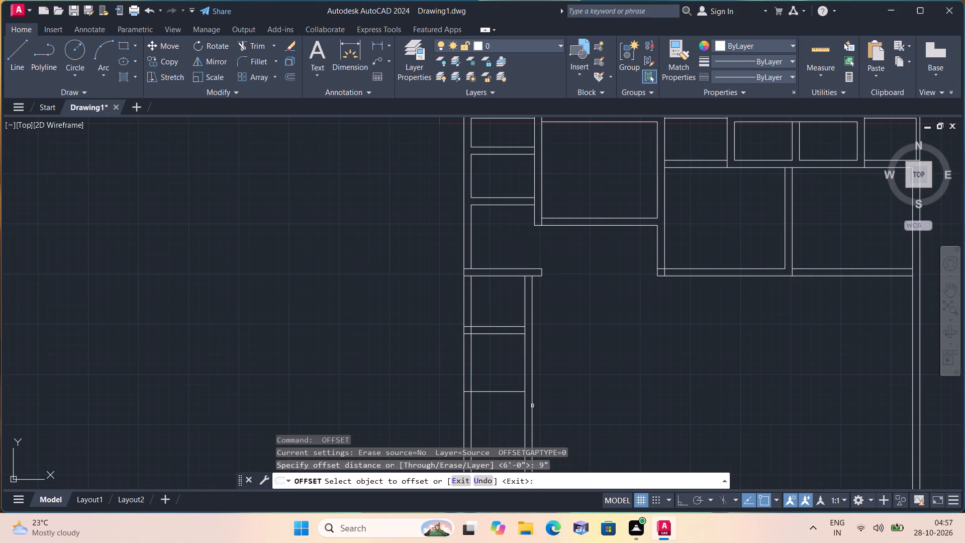
pyautogui.click(510, 391)
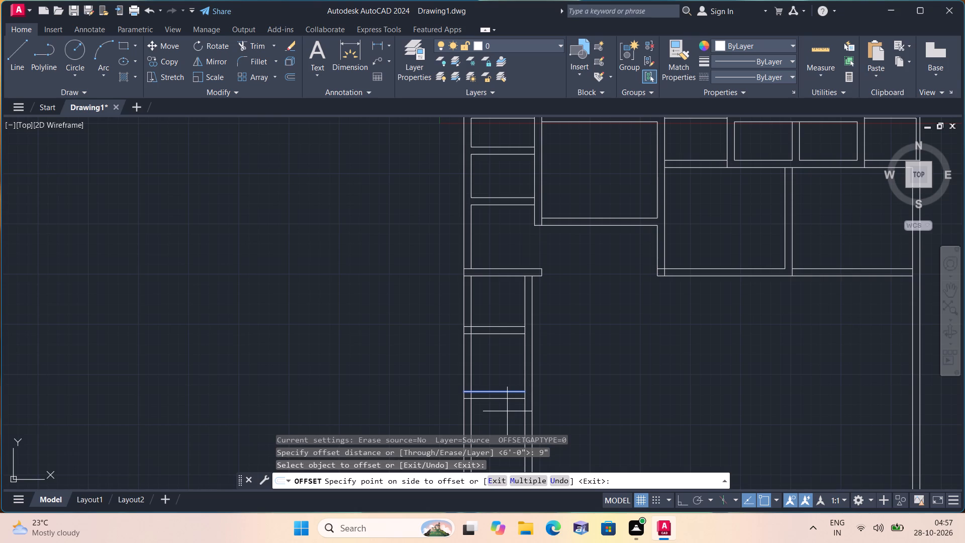
pyautogui.click(507, 411)
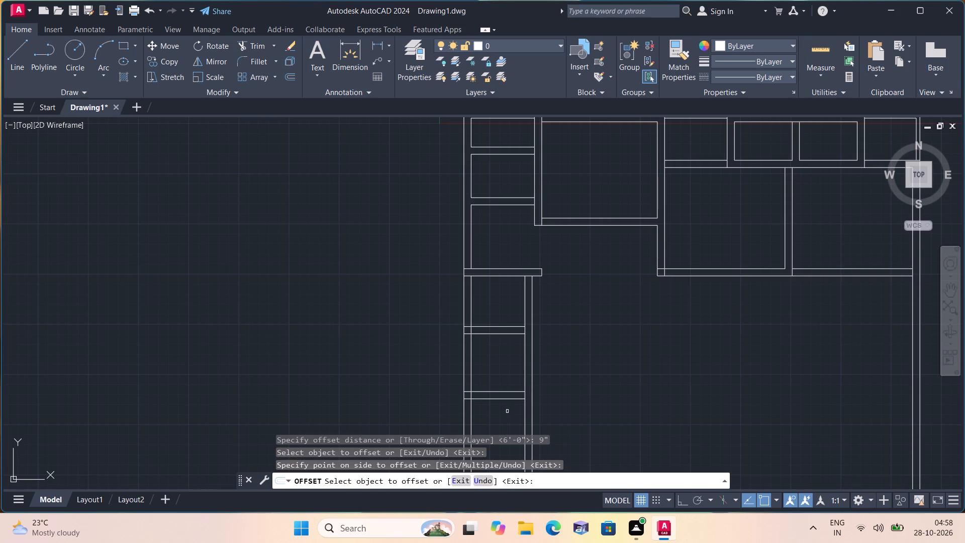
pyautogui.press('space')
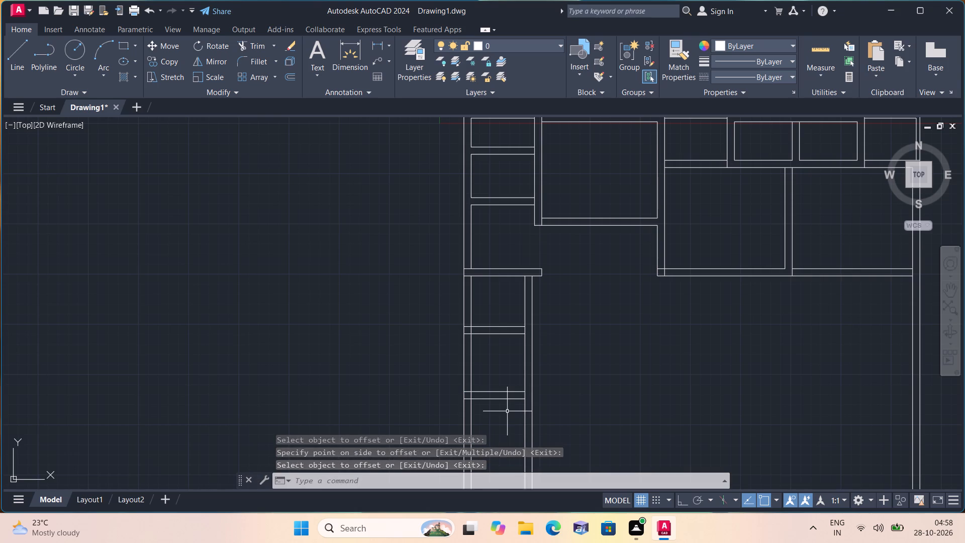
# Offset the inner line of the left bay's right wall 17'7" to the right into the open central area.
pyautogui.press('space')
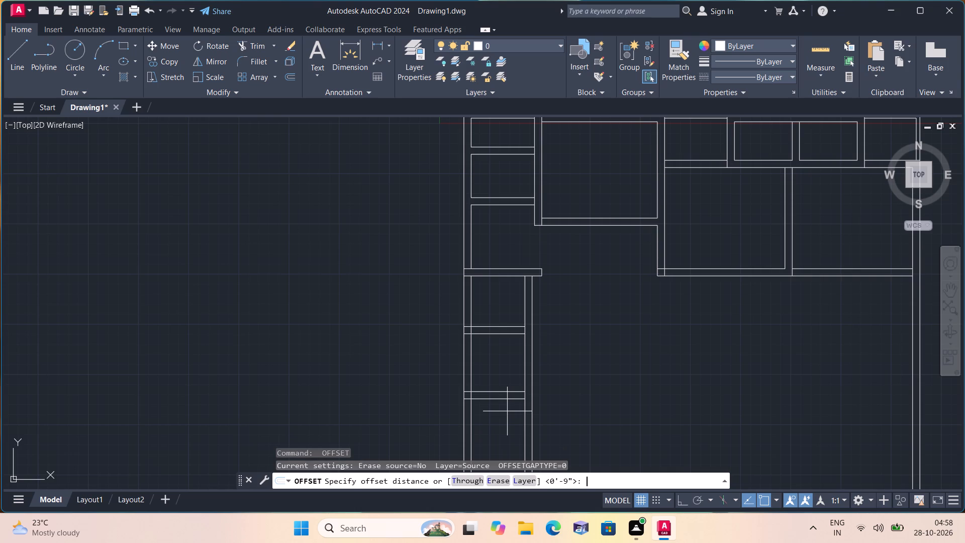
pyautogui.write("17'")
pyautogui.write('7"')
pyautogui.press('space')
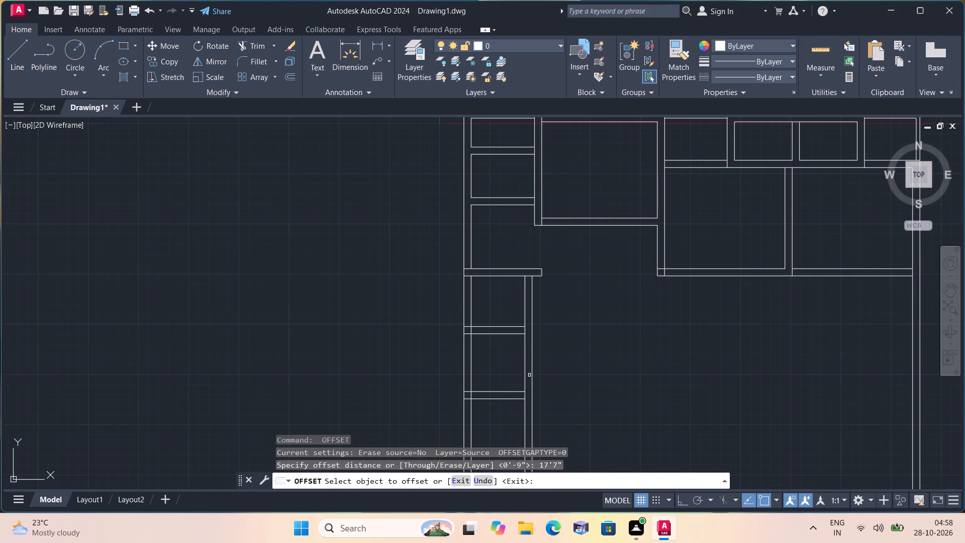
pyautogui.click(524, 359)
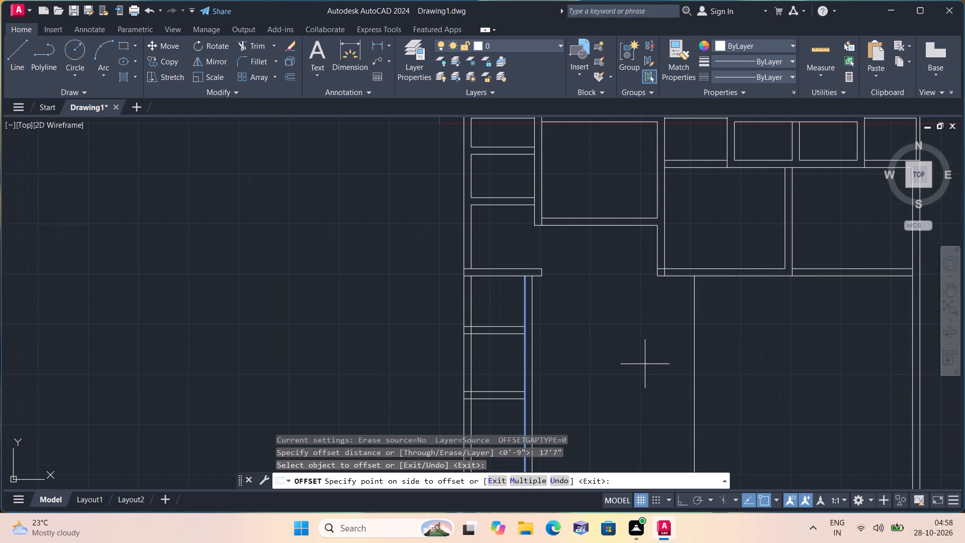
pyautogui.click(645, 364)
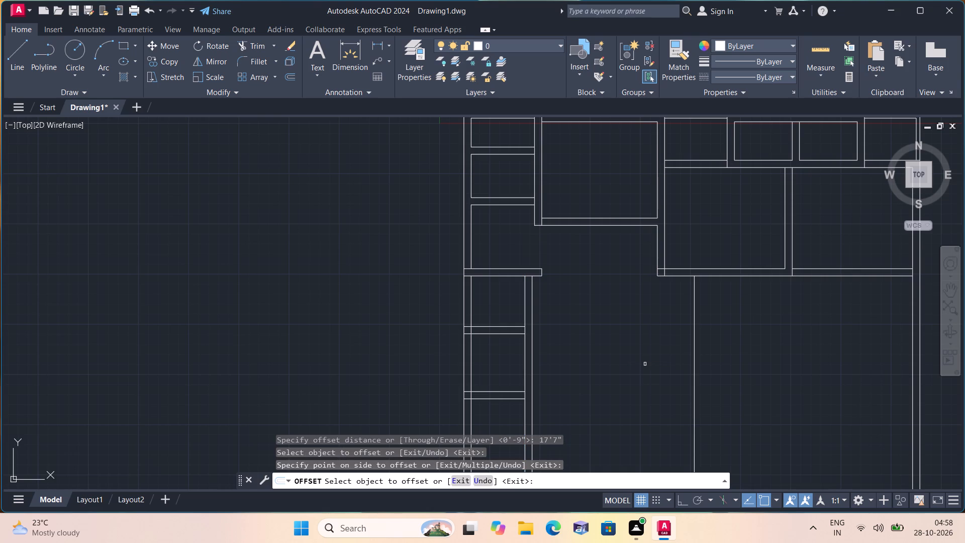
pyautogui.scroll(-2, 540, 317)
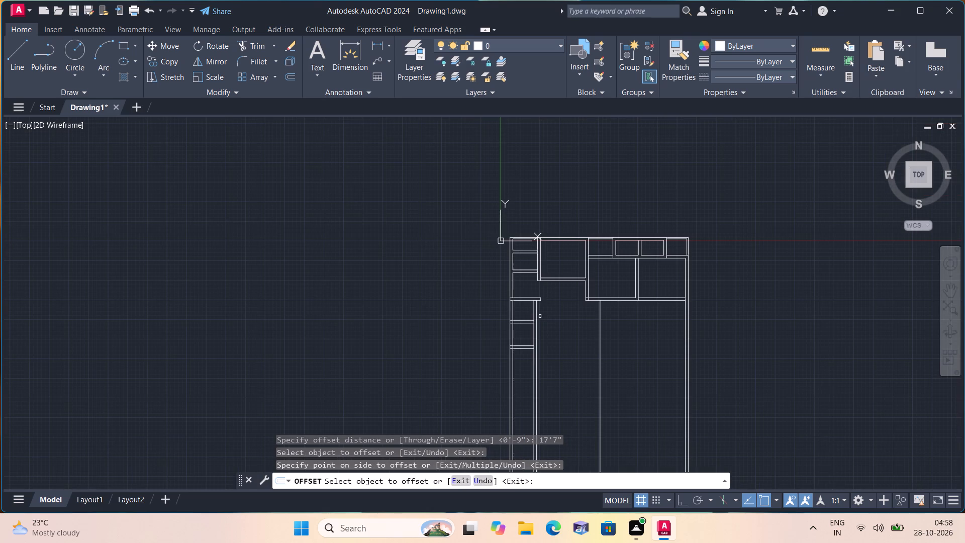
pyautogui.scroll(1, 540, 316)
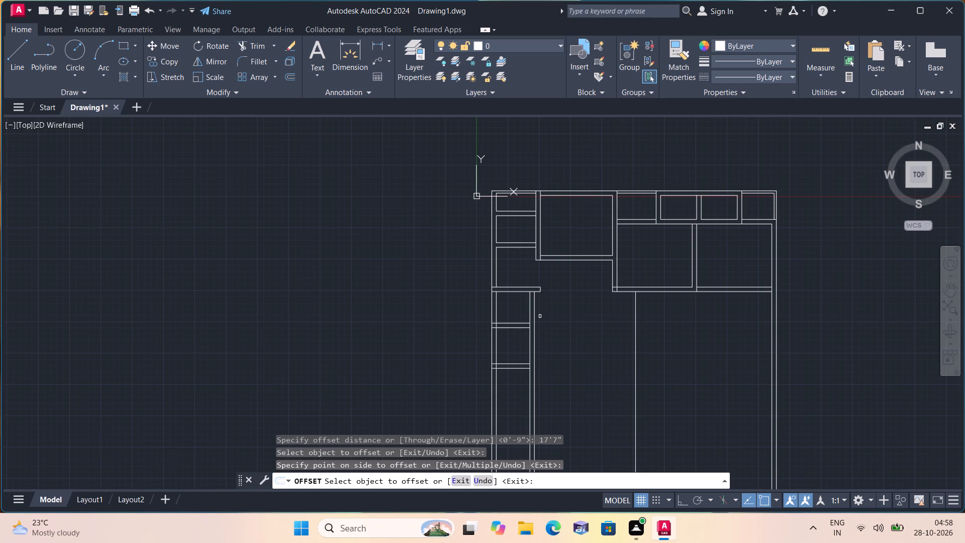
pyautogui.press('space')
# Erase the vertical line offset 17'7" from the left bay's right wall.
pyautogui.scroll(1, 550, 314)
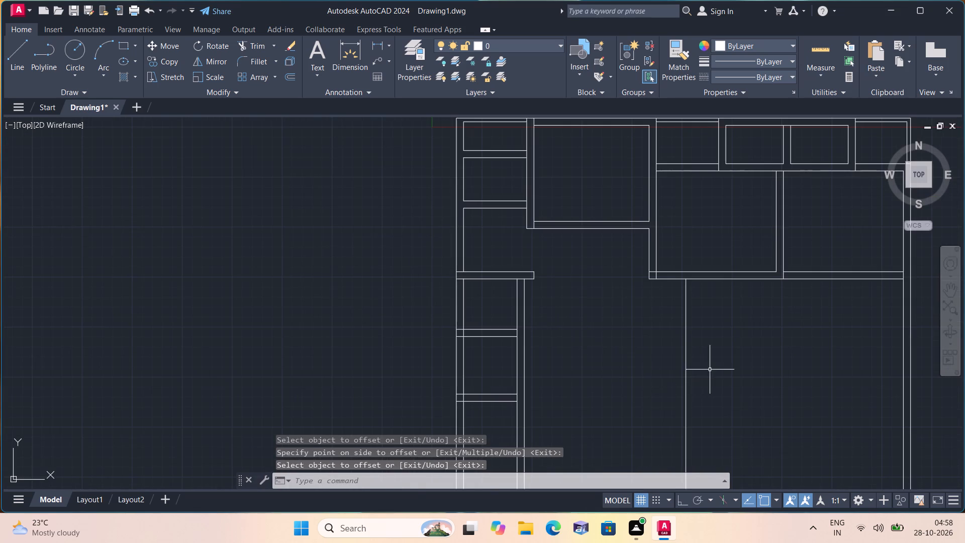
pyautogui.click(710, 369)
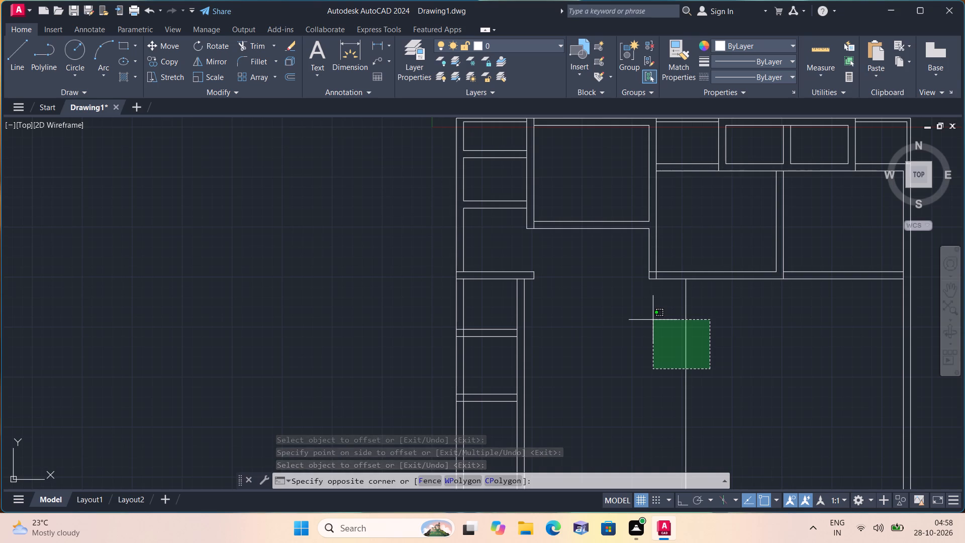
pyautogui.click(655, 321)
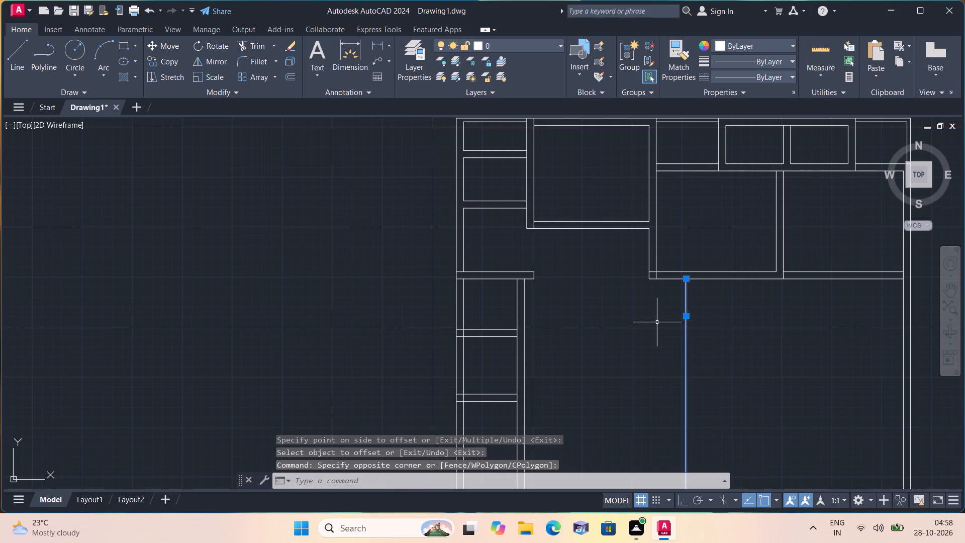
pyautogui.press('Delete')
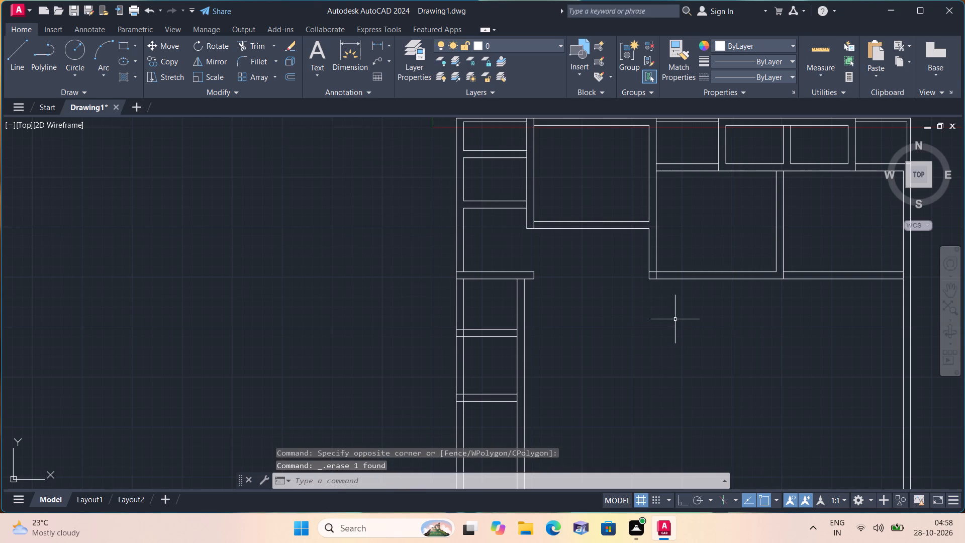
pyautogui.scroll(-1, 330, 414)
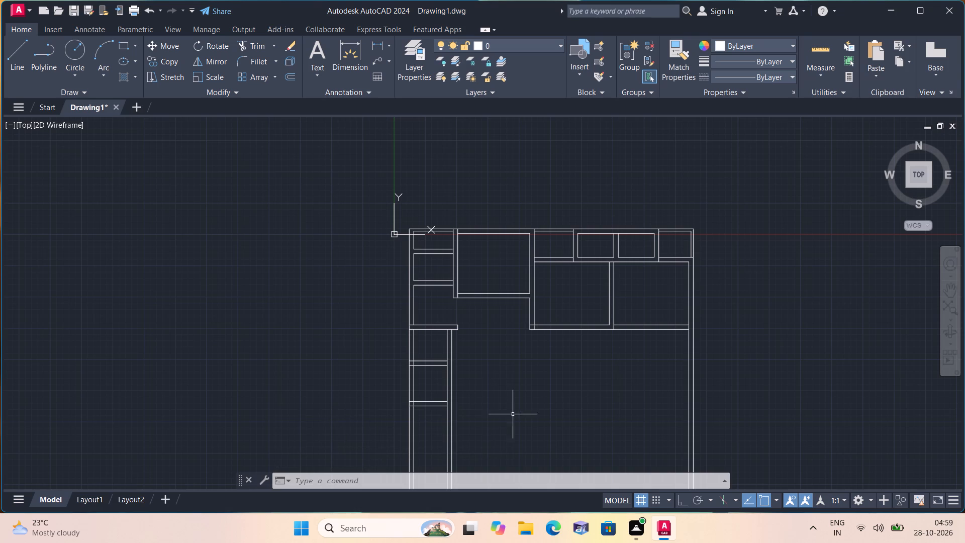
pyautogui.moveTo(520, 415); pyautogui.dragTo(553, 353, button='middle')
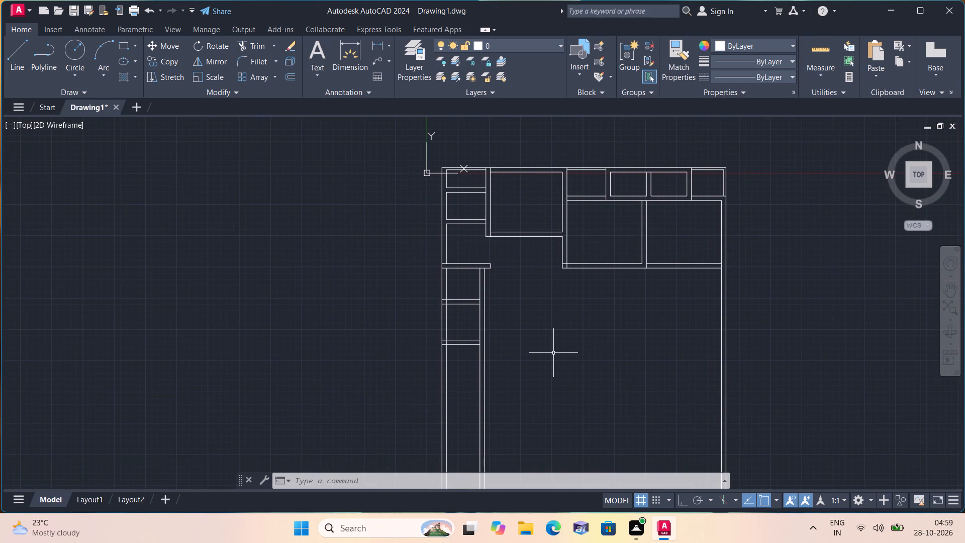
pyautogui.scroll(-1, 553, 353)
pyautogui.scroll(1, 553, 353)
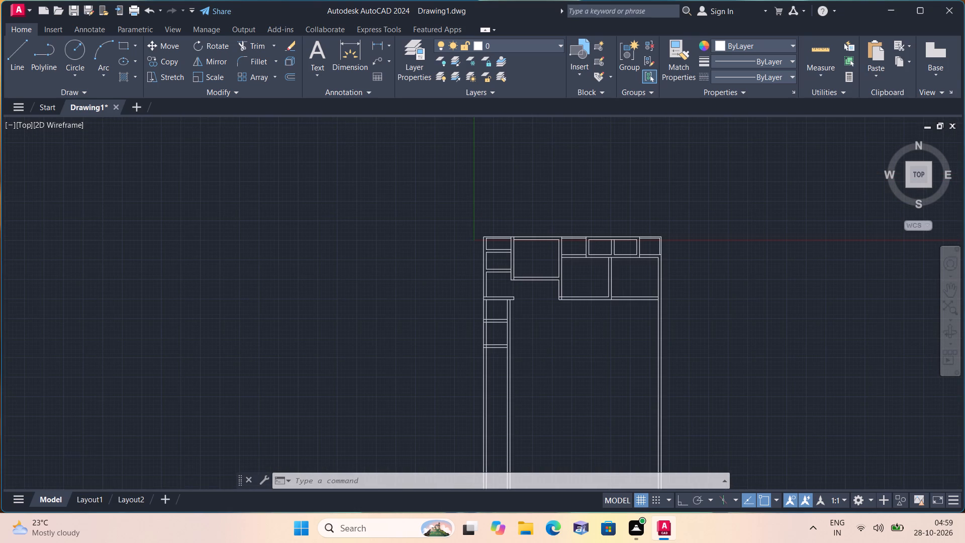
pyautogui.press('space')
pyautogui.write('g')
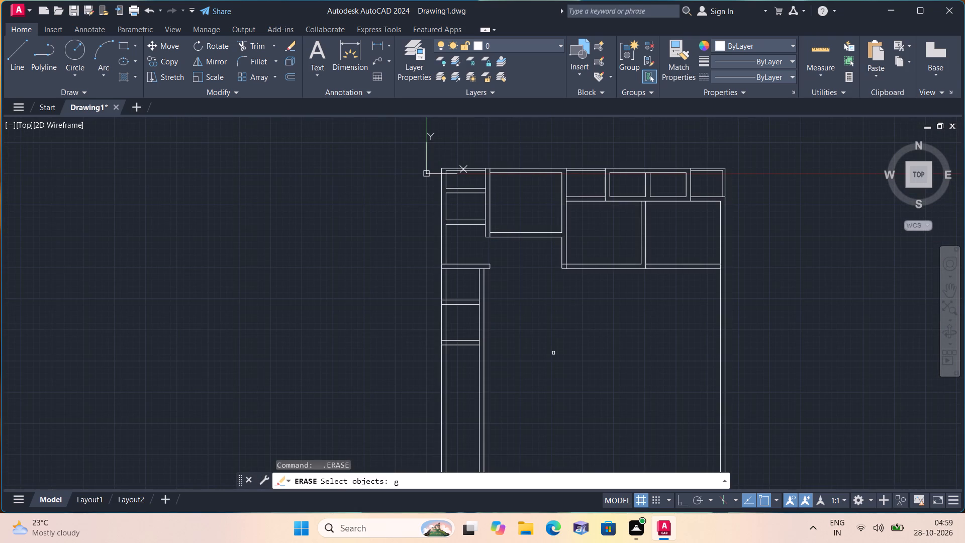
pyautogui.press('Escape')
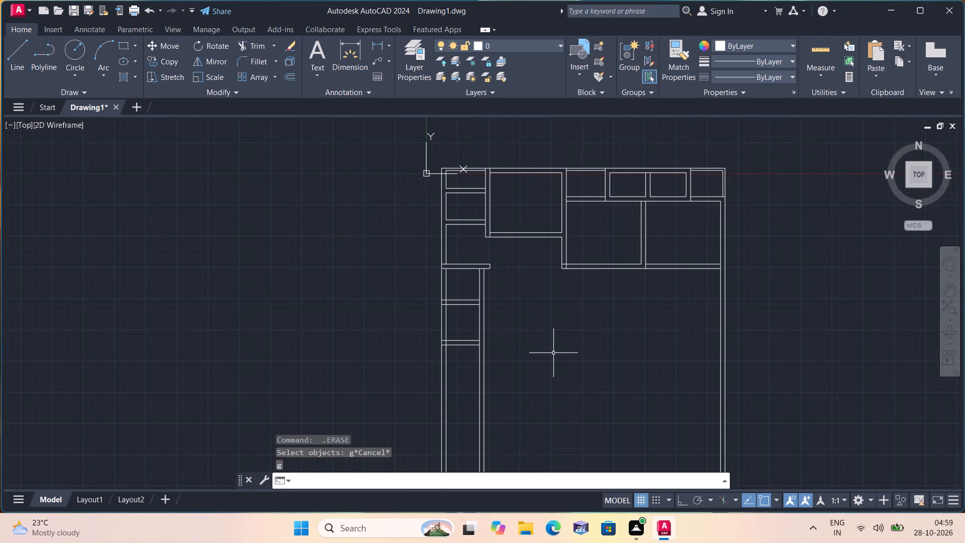
# Trim the ends of the left bay's protruding cross wall where they run through the left outer wall's thickness.
pyautogui.write('tr')
pyautogui.write('im')
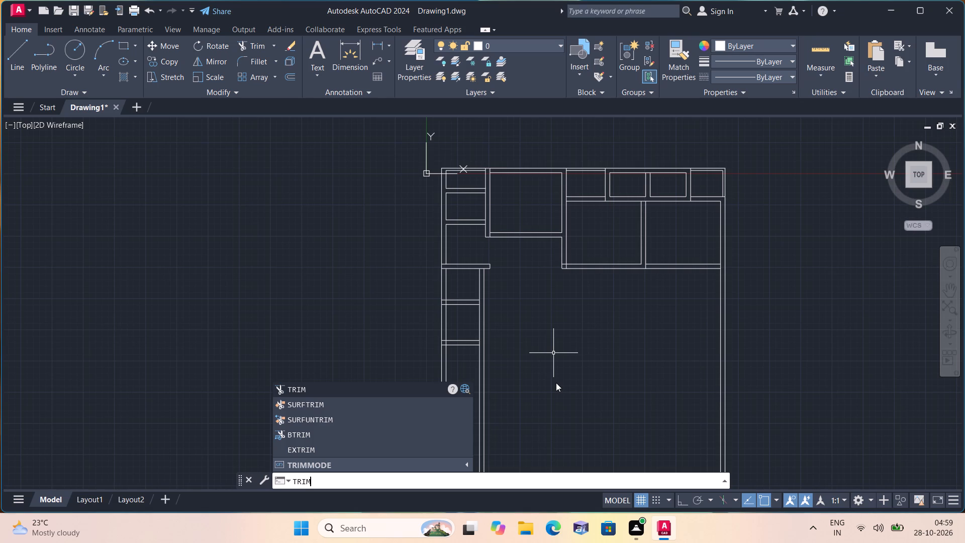
pyautogui.press('space')
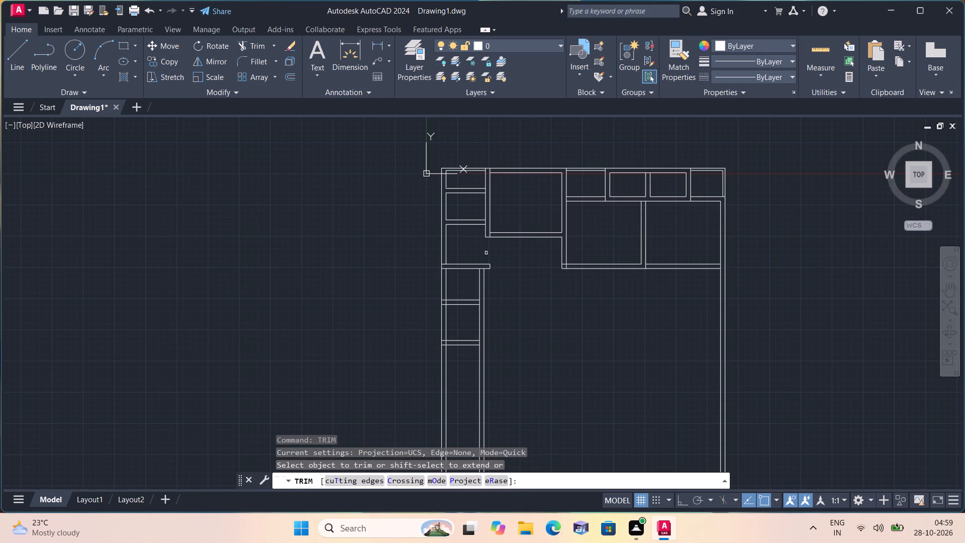
pyautogui.scroll(3, 448, 266)
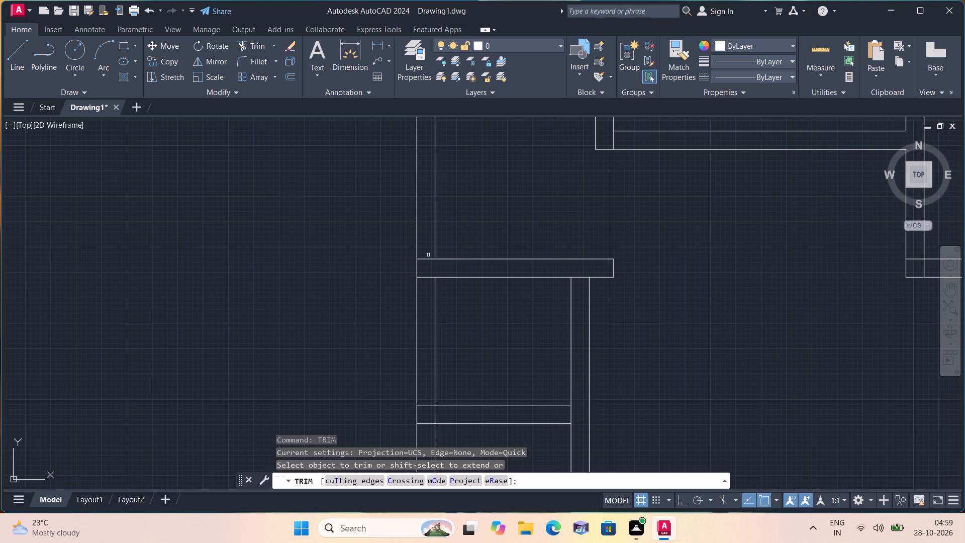
pyautogui.click(427, 255)
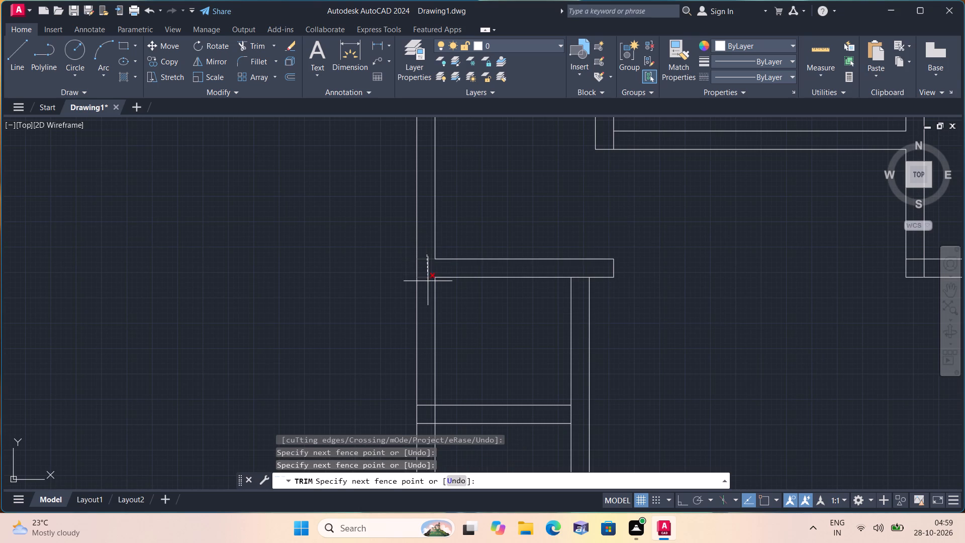
pyautogui.click(428, 282)
# Trim the overlapping lines where the next cross wall down meets the left outer wall, opening the junction.
pyautogui.scroll(-2, 428, 281)
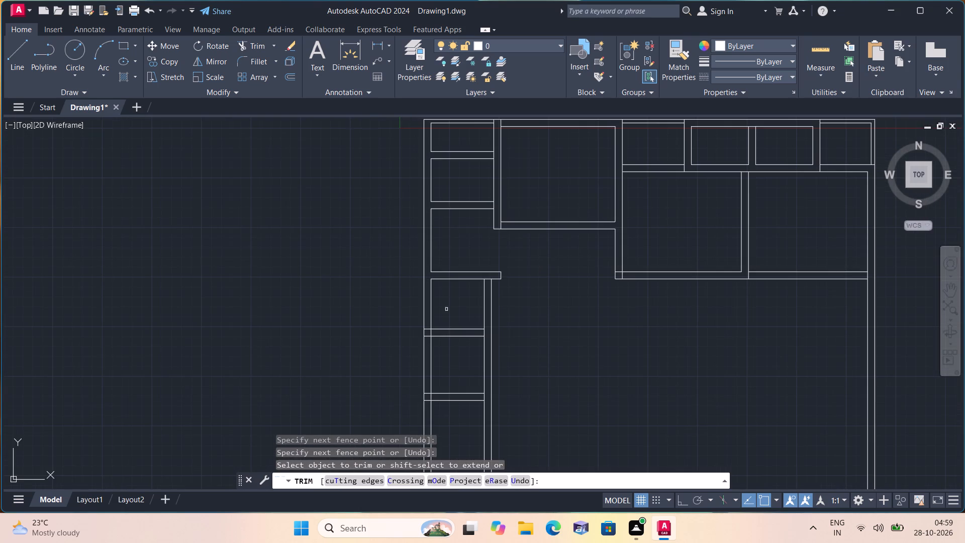
pyautogui.scroll(2, 422, 337)
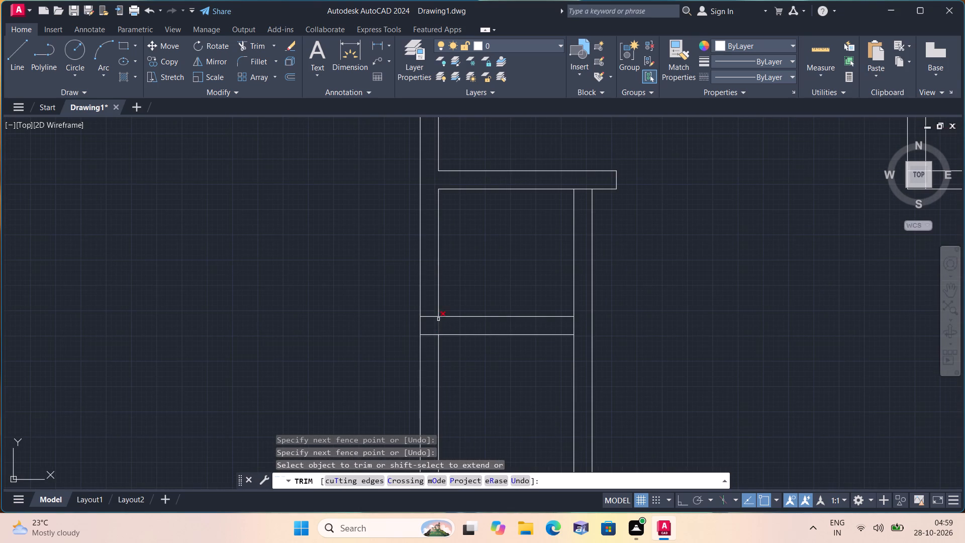
pyautogui.moveTo(432, 312); pyautogui.dragTo(433, 316)
pyautogui.click(433, 340)
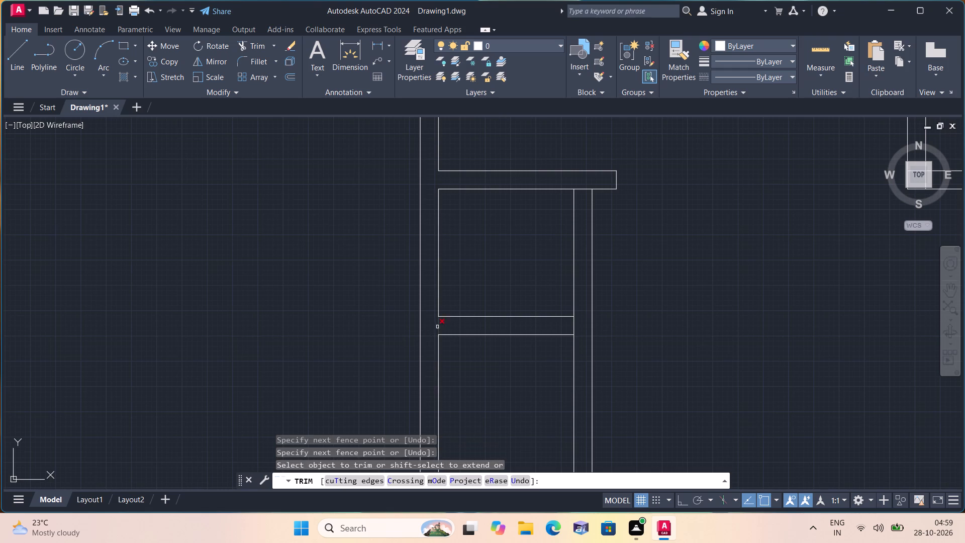
pyautogui.click(437, 329)
# Trim the overlapping lines where the left bay's lowest cross wall meets the left outer wall, opening the junction.
pyautogui.scroll(-2, 436, 329)
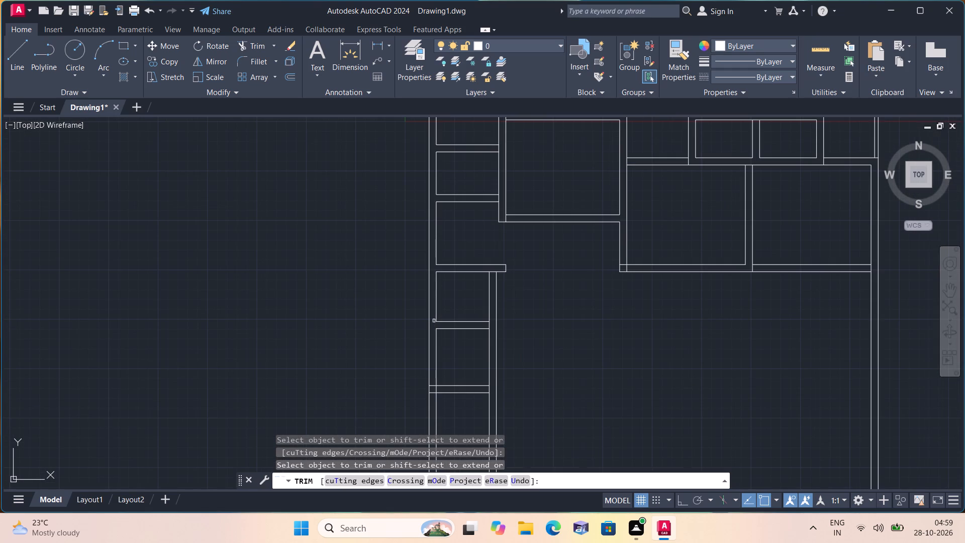
pyautogui.scroll(2, 436, 368)
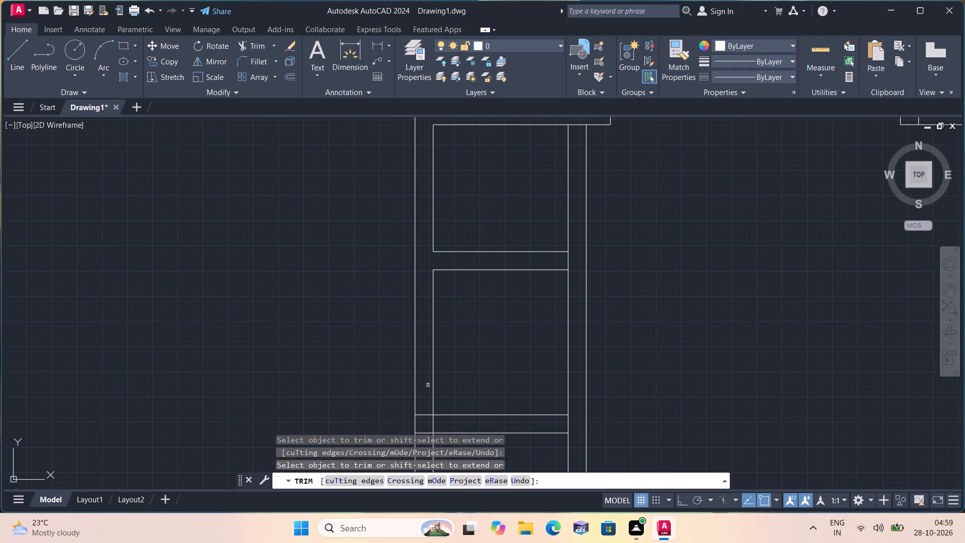
pyautogui.moveTo(423, 386); pyautogui.dragTo(437, 278, button='middle')
pyautogui.moveTo(436, 304); pyautogui.dragTo(436, 310)
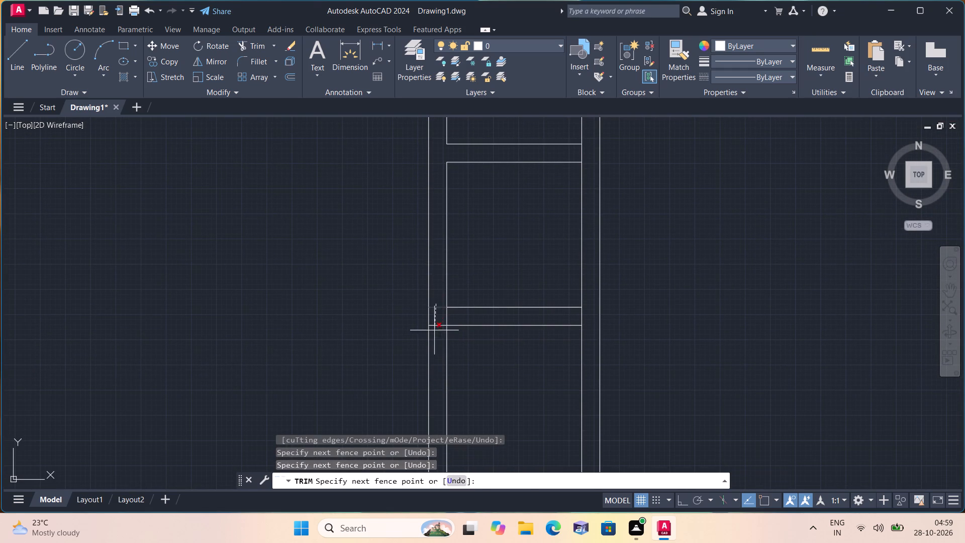
pyautogui.click(434, 335)
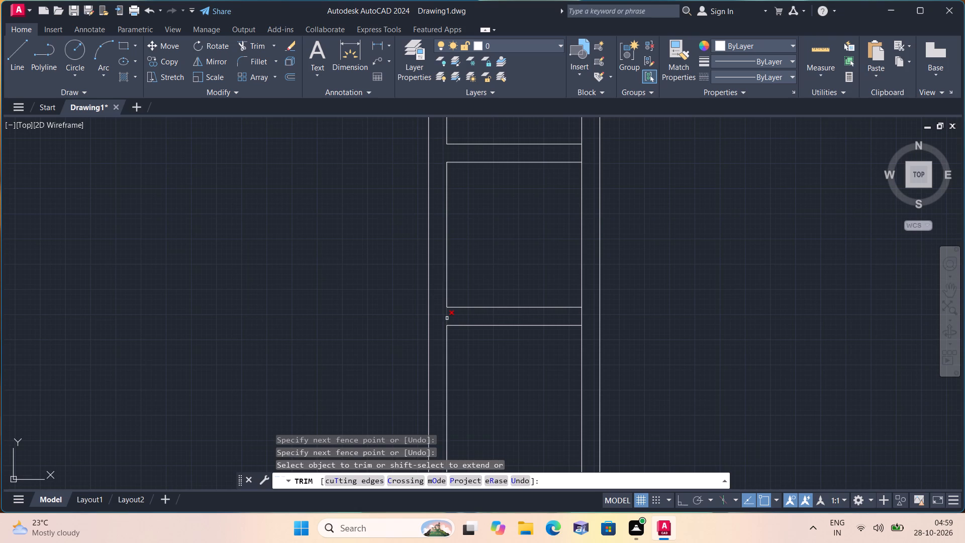
pyautogui.click(447, 318)
pyautogui.scroll(-2, 436, 320)
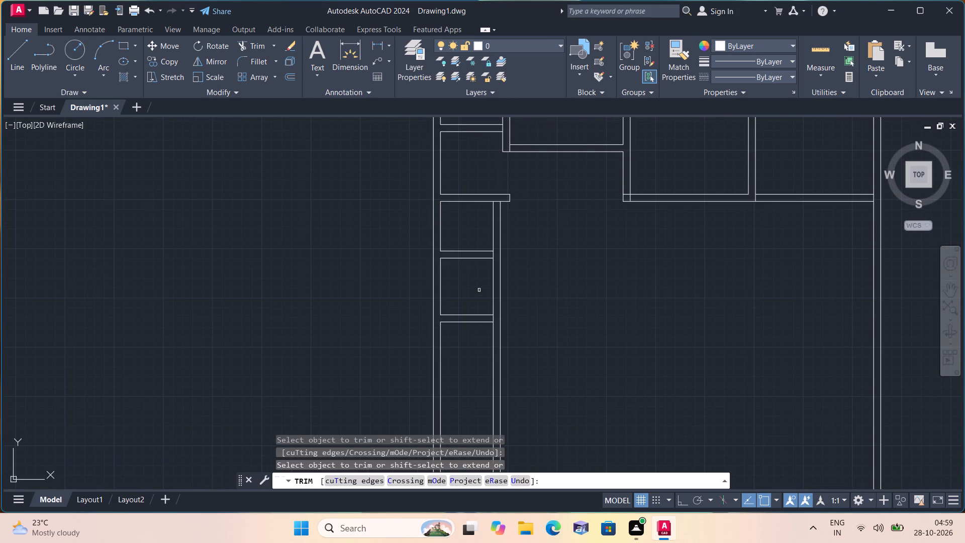
pyautogui.moveTo(469, 292); pyautogui.dragTo(468, 336, button='middle')
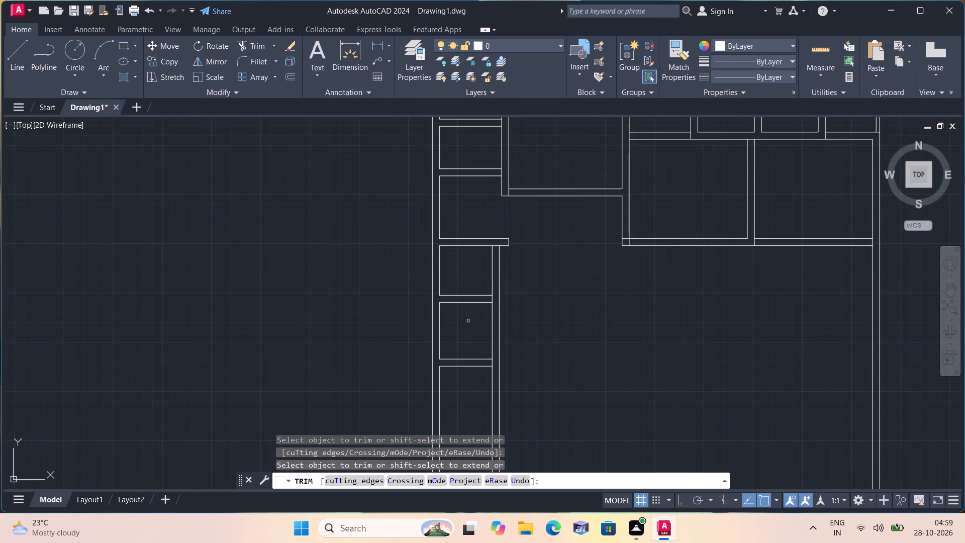
pyautogui.press('space')
# Extend the lines of the left bay's two lower cross walls to the outer line of the bay's right wall.
pyautogui.write('exte')
pyautogui.press('space')
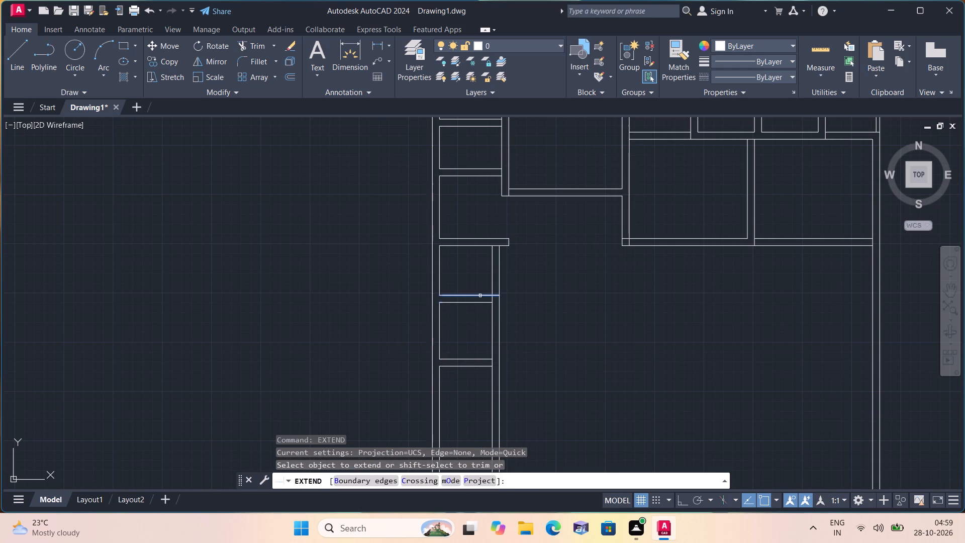
pyautogui.moveTo(477, 286); pyautogui.dragTo(485, 322)
pyautogui.moveTo(477, 338); pyautogui.dragTo(479, 369)
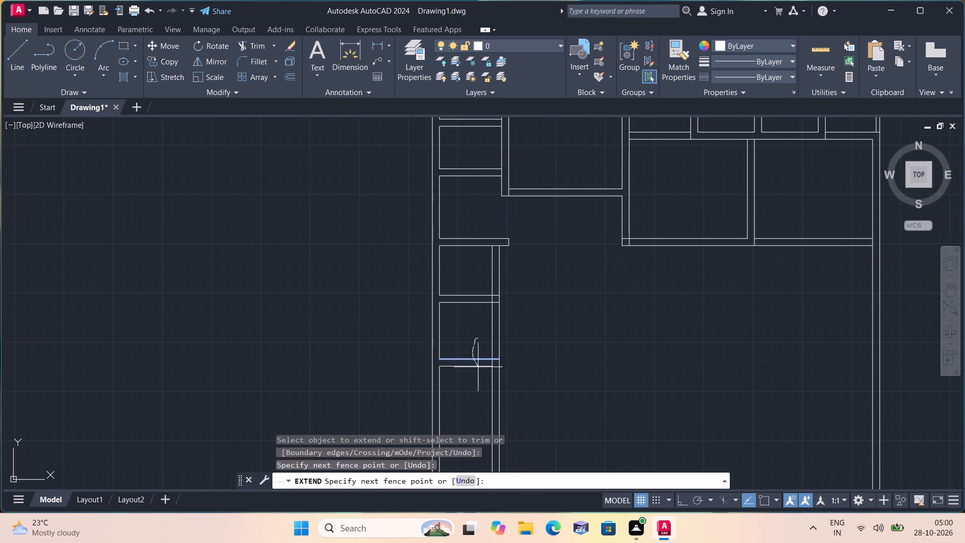
pyautogui.moveTo(479, 369); pyautogui.dragTo(484, 374)
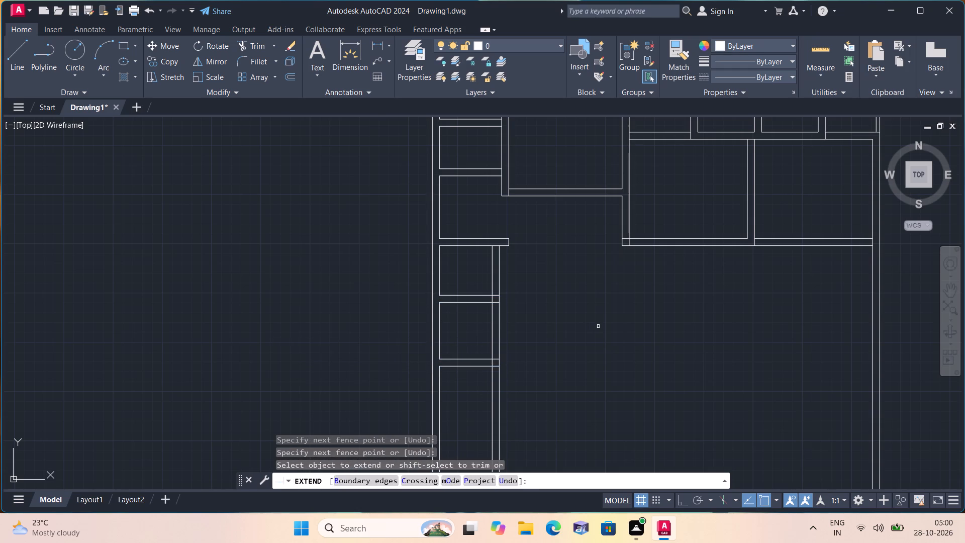
pyautogui.scroll(-1, 598, 326)
pyautogui.press('space')
# Trim away the left bay's right wall below the lowest cross wall, including the pieces inside that cross wall.
pyautogui.write('trim')
pyautogui.press('space')
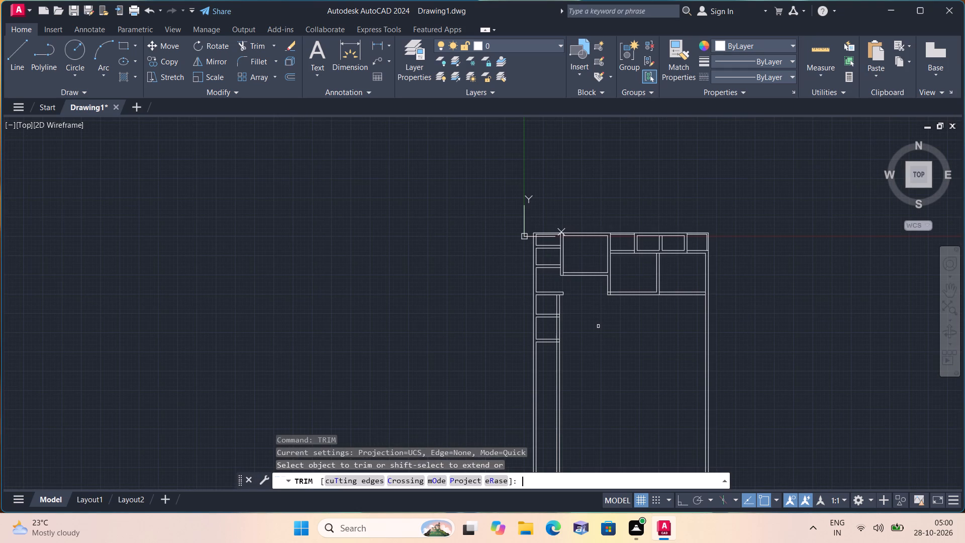
pyautogui.scroll(2, 557, 374)
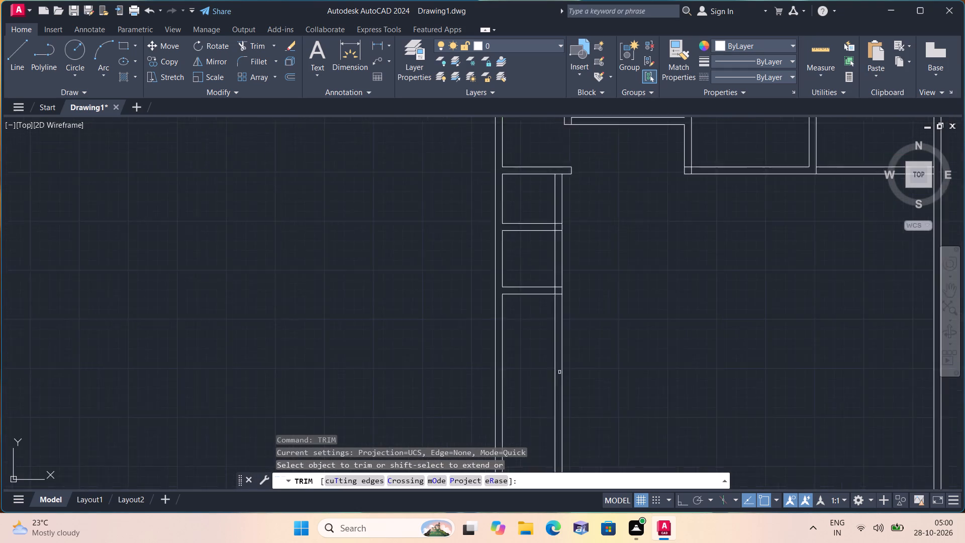
pyautogui.scroll(1, 559, 372)
pyautogui.moveTo(538, 309); pyautogui.dragTo(612, 317)
pyautogui.moveTo(613, 317); pyautogui.dragTo(501, 468, button='middle')
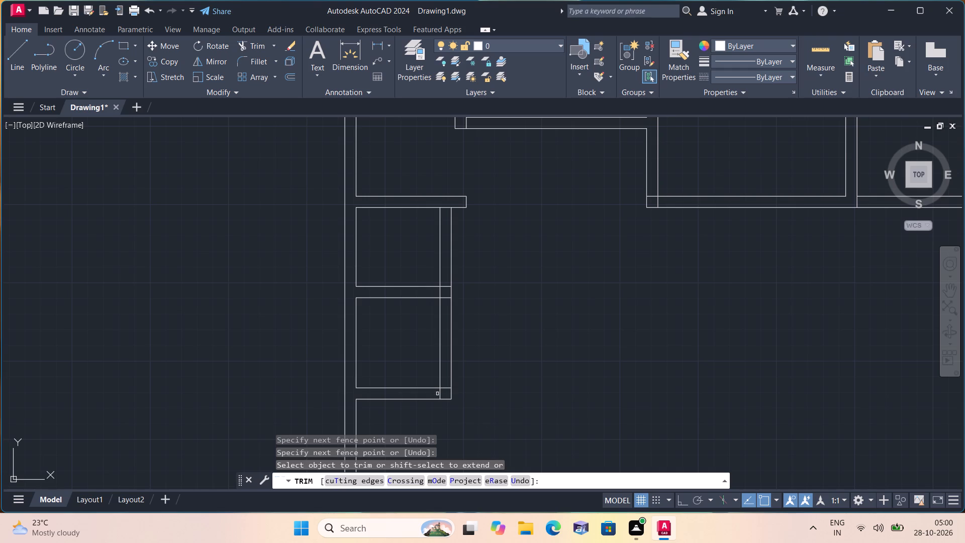
pyautogui.click(438, 394)
pyautogui.click(443, 394)
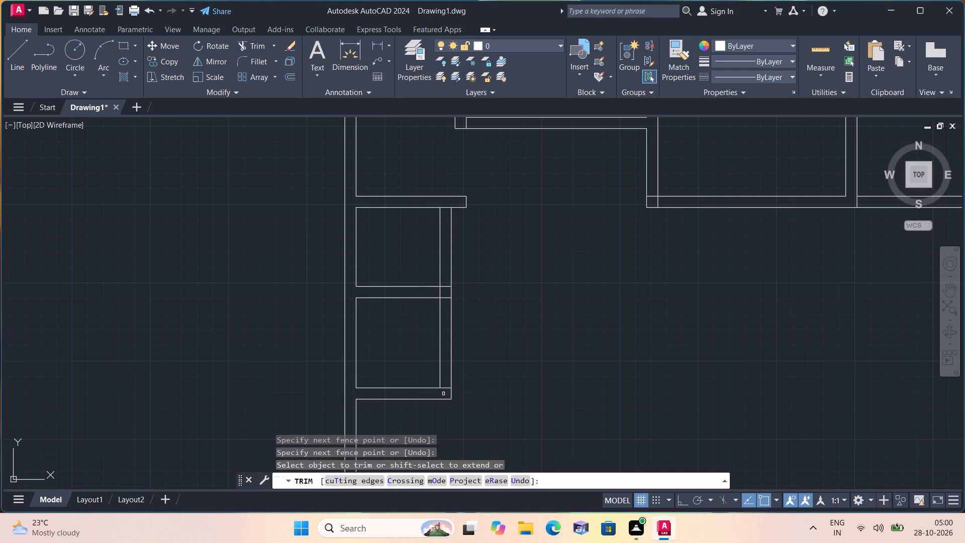
pyautogui.click(443, 394)
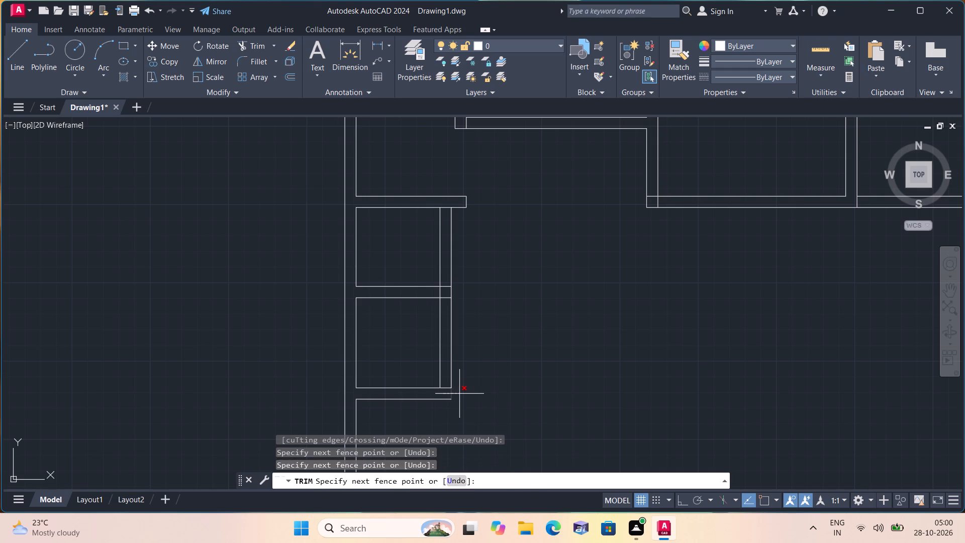
pyautogui.click(459, 394)
# Trim away both lines of the left bay's right wall between the two lower cross walls.
pyautogui.scroll(-1, 518, 361)
pyautogui.moveTo(517, 361); pyautogui.dragTo(514, 404, button='middle')
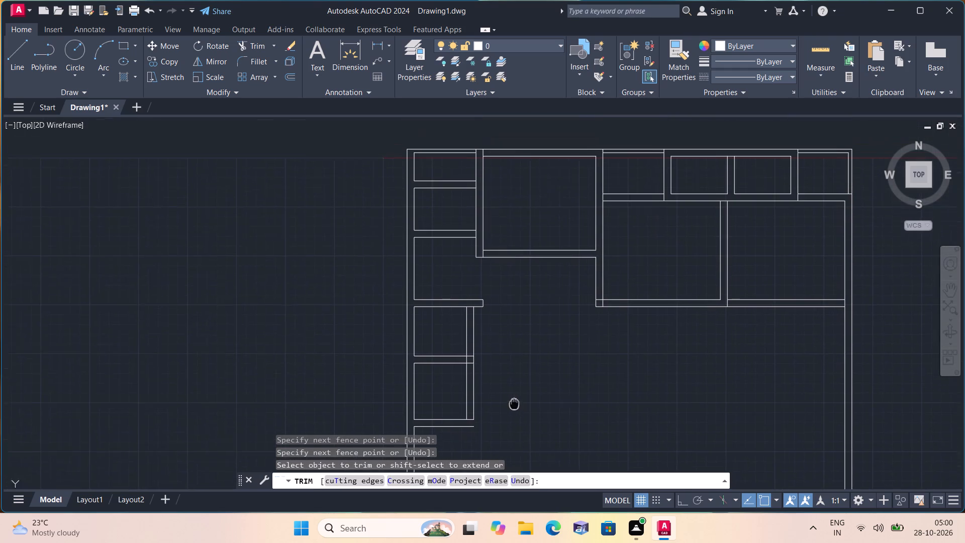
pyautogui.moveTo(514, 404); pyautogui.dragTo(515, 411, button='middle')
pyautogui.moveTo(458, 394); pyautogui.dragTo(526, 397)
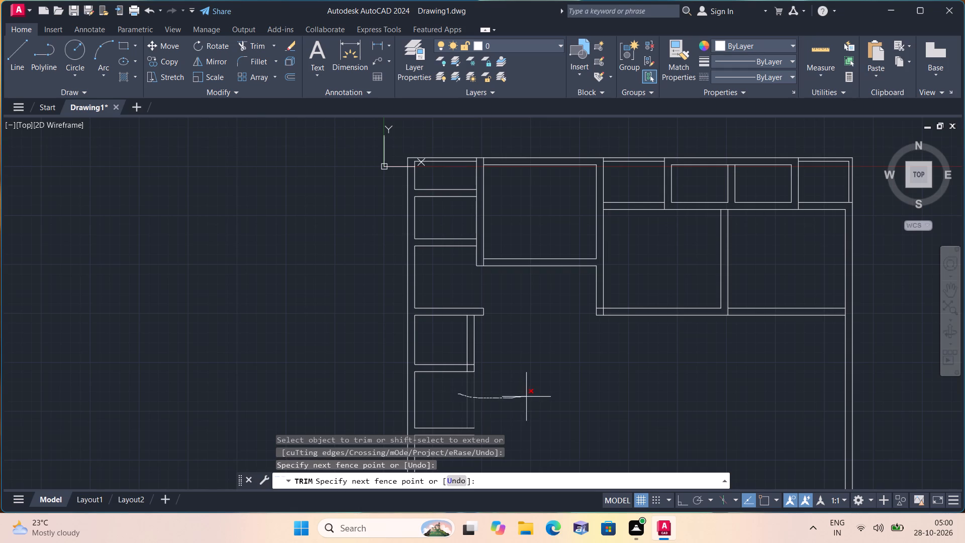
pyautogui.moveTo(526, 397); pyautogui.dragTo(527, 397)
# Trim the right wall's pieces inside the upper of the two cross walls and that cross wall's upper line between the wall lines.
pyautogui.scroll(1, 468, 370)
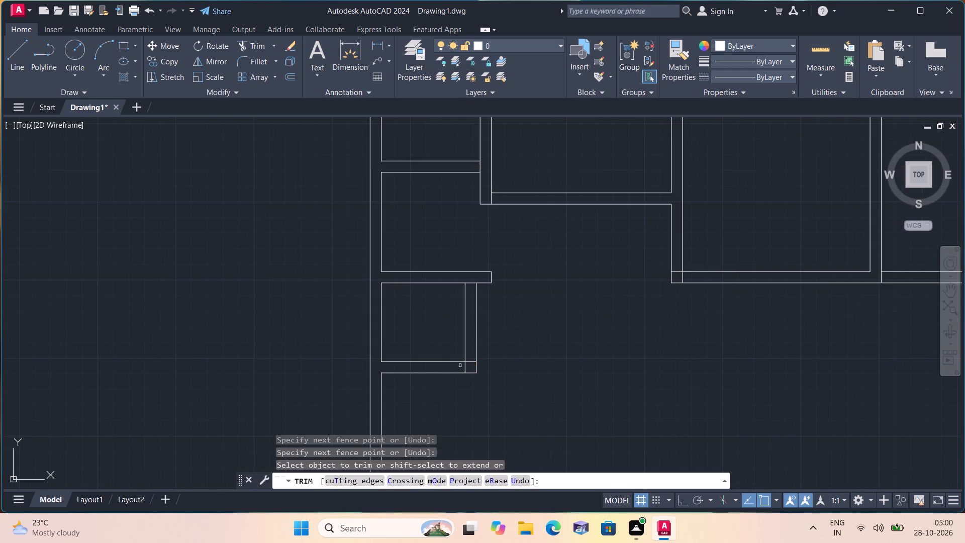
pyautogui.click(460, 366)
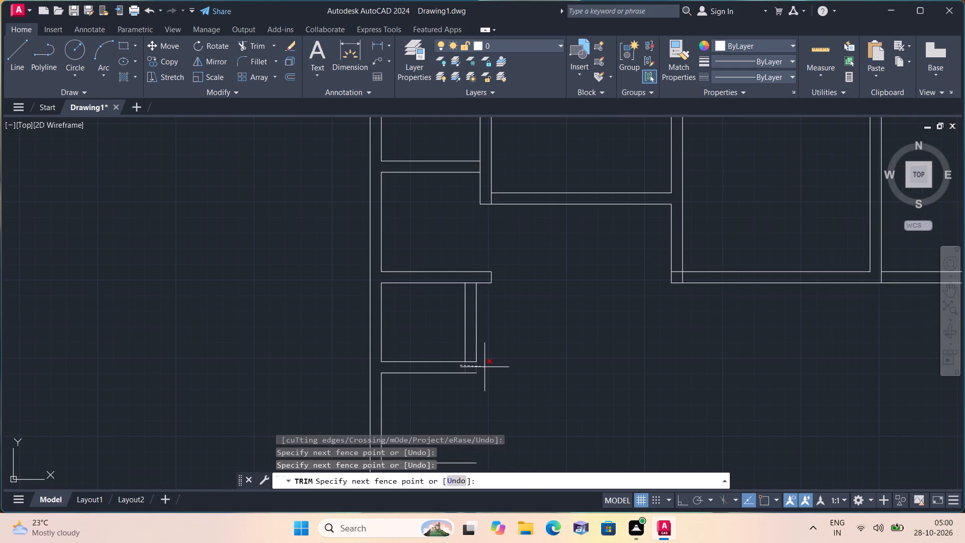
pyautogui.click(485, 367)
pyautogui.click(472, 363)
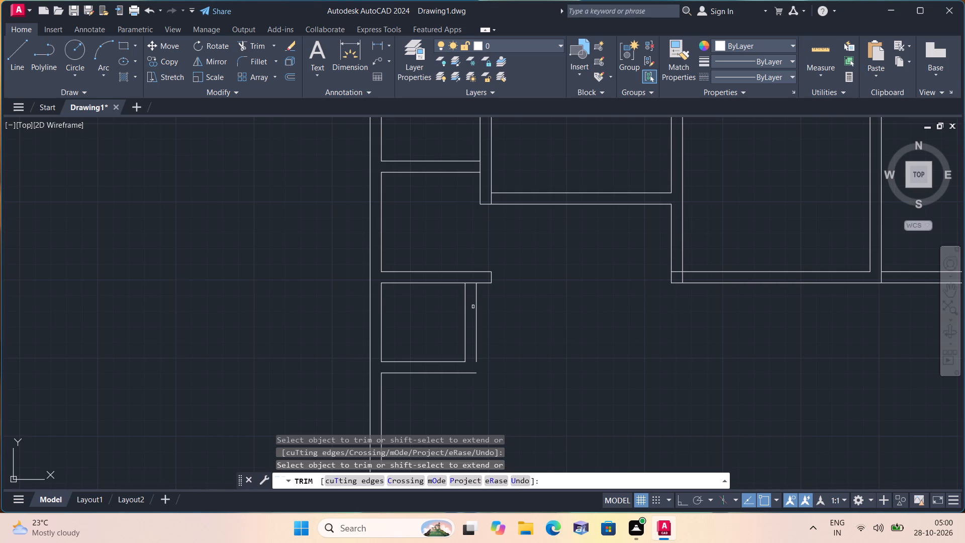
pyautogui.moveTo(523, 336); pyautogui.dragTo(533, 319, button='middle')
pyautogui.scroll(-1, 526, 348)
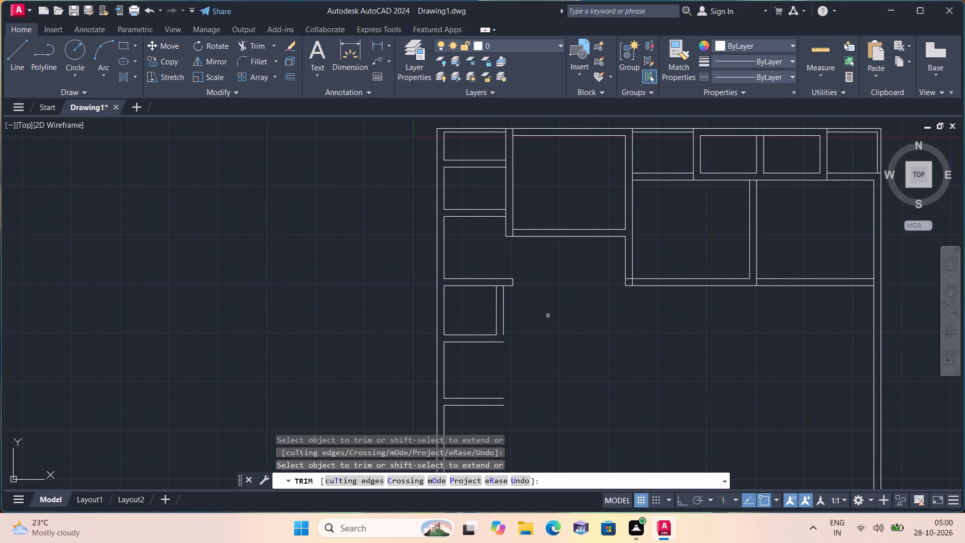
pyautogui.press('space')
# Offset the lower line of the left bay's lowest cross wall 11' downward.
pyautogui.moveTo(600, 407); pyautogui.dragTo(606, 336, button='middle')
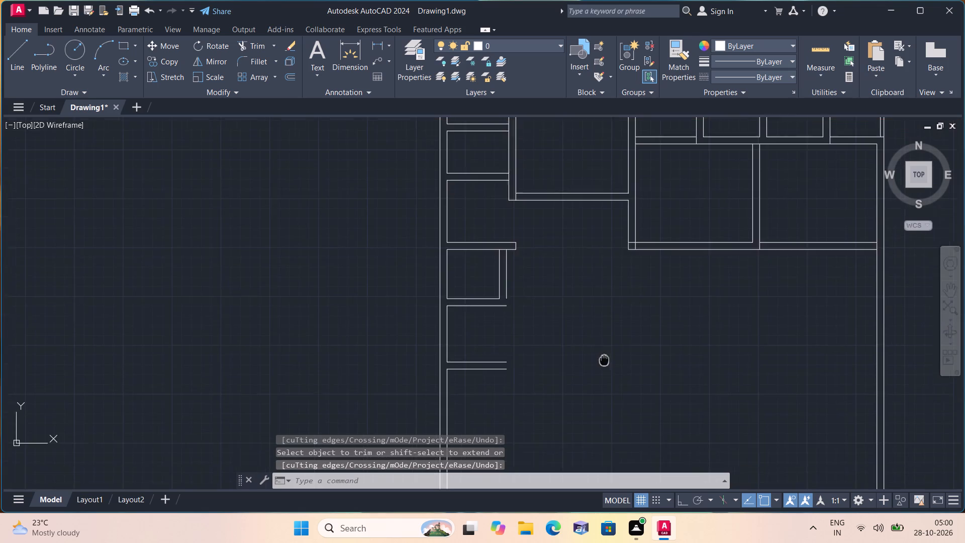
pyautogui.moveTo(606, 336); pyautogui.dragTo(606, 315, button='middle')
pyautogui.moveTo(576, 355); pyautogui.dragTo(611, 300, button='middle')
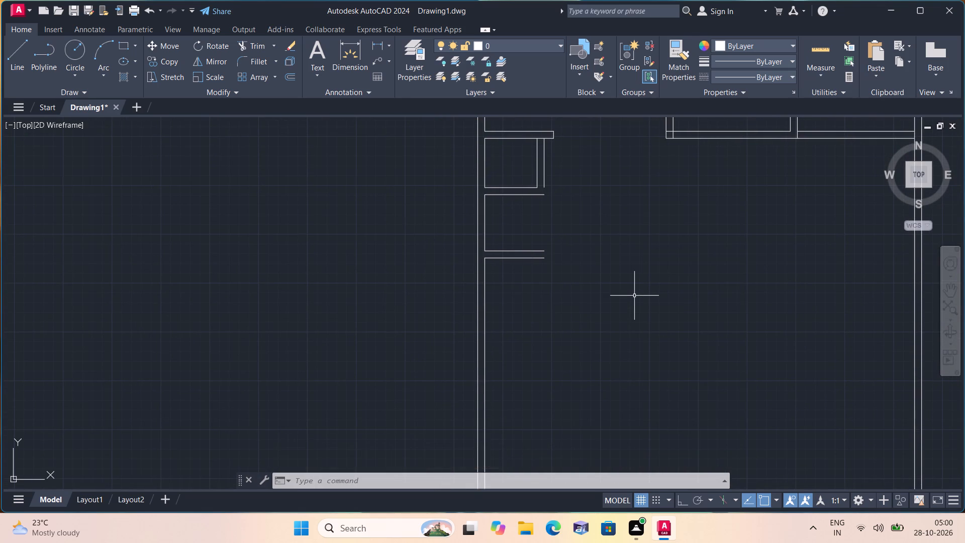
pyautogui.press('o')
pyautogui.press('f')
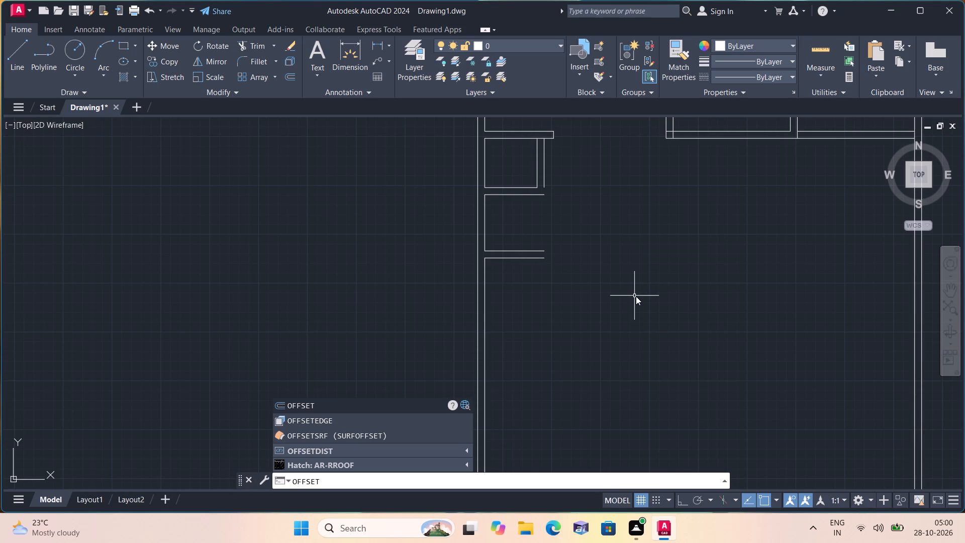
pyautogui.press('space')
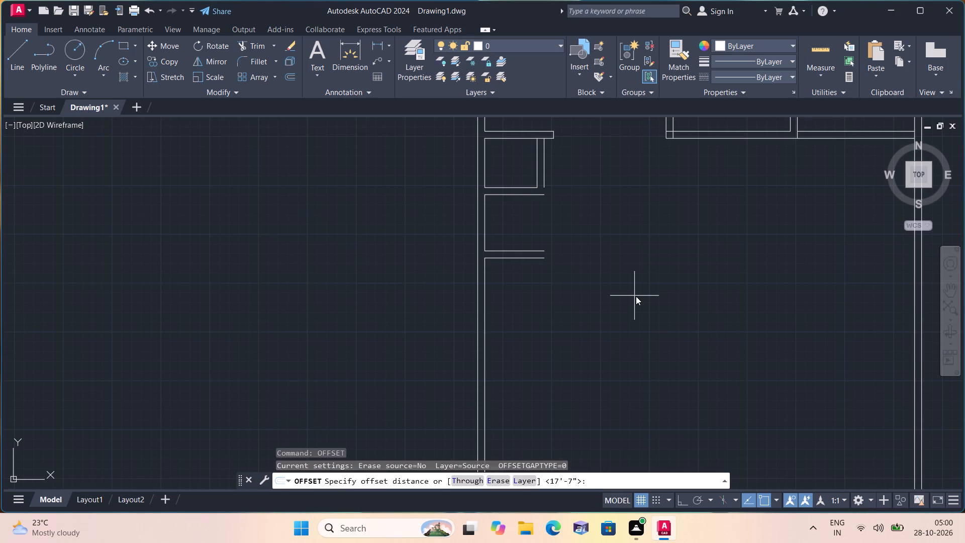
pyautogui.write('11')
pyautogui.press("'")
pyautogui.press('space')
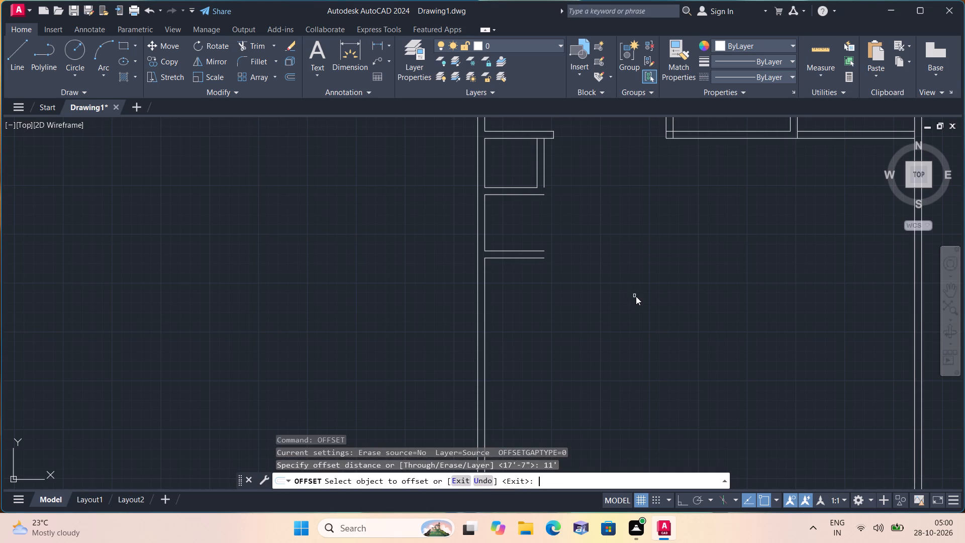
pyautogui.click(530, 254)
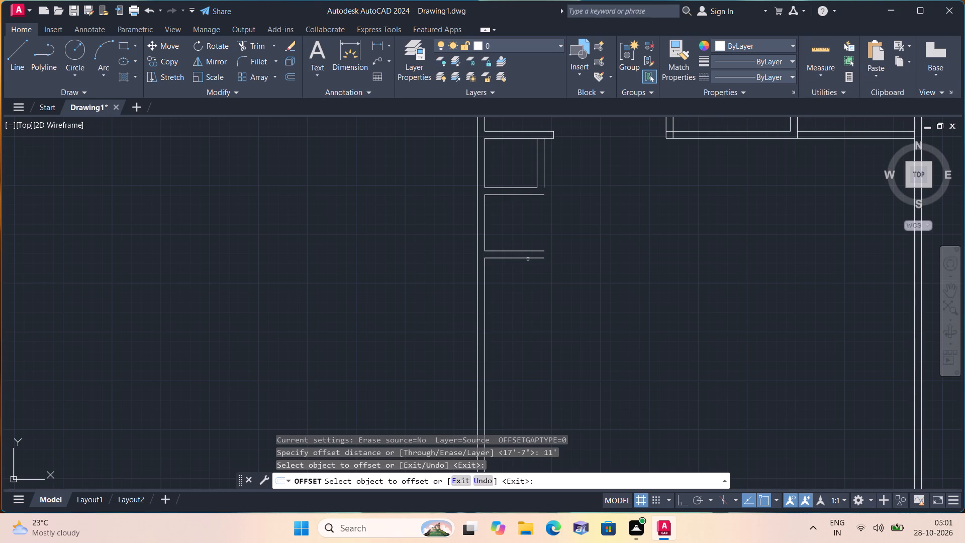
pyautogui.click(530, 256)
pyautogui.click(530, 257)
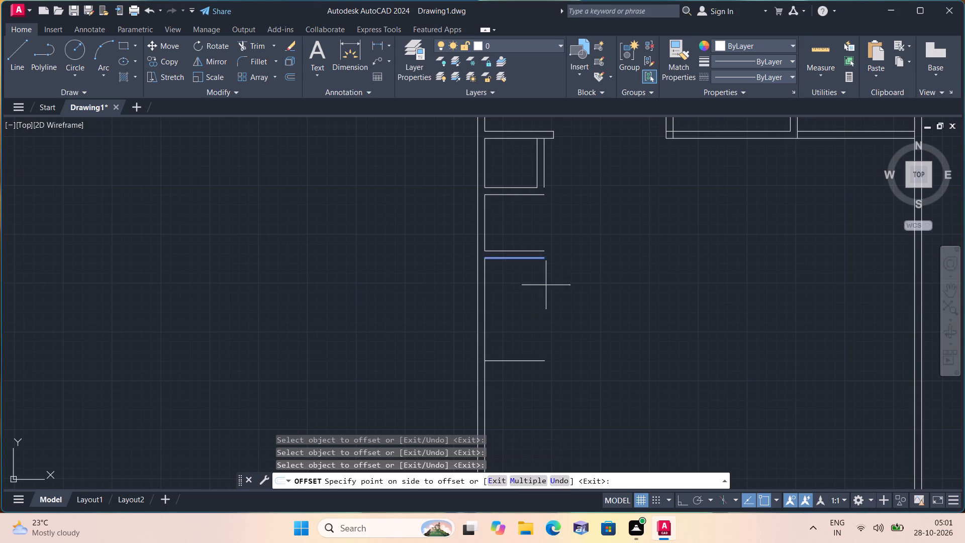
pyautogui.click(574, 343)
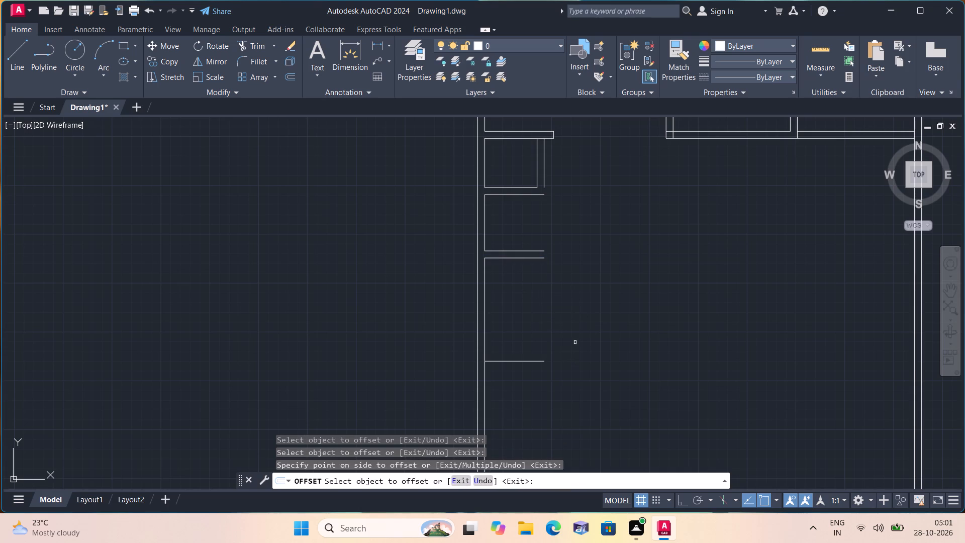
pyautogui.press('space')
# Offset the new lower cross line 9" downward to form the left bay's bottom wall.
pyautogui.press('space')
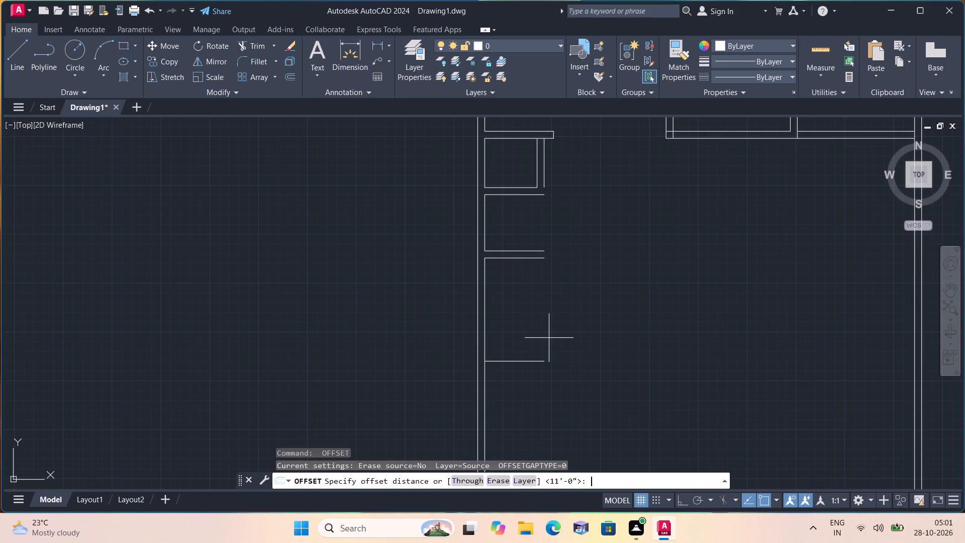
pyautogui.write('9"')
pyautogui.press('space')
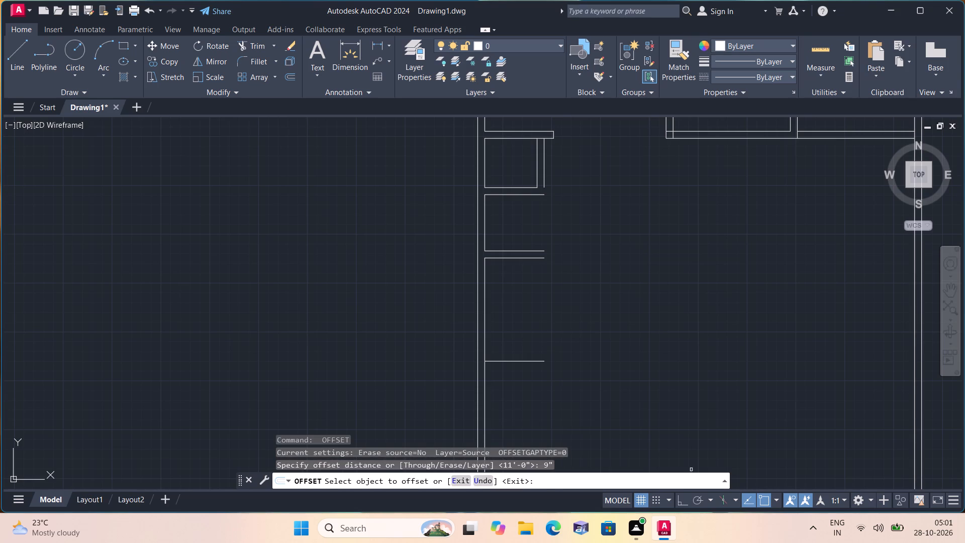
pyautogui.click(517, 364)
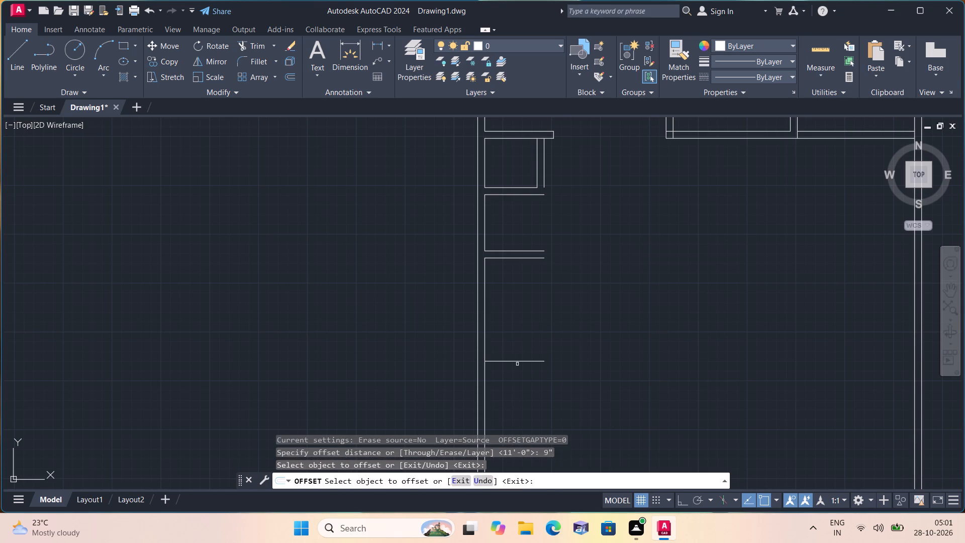
pyautogui.click(518, 364)
pyautogui.click(522, 361)
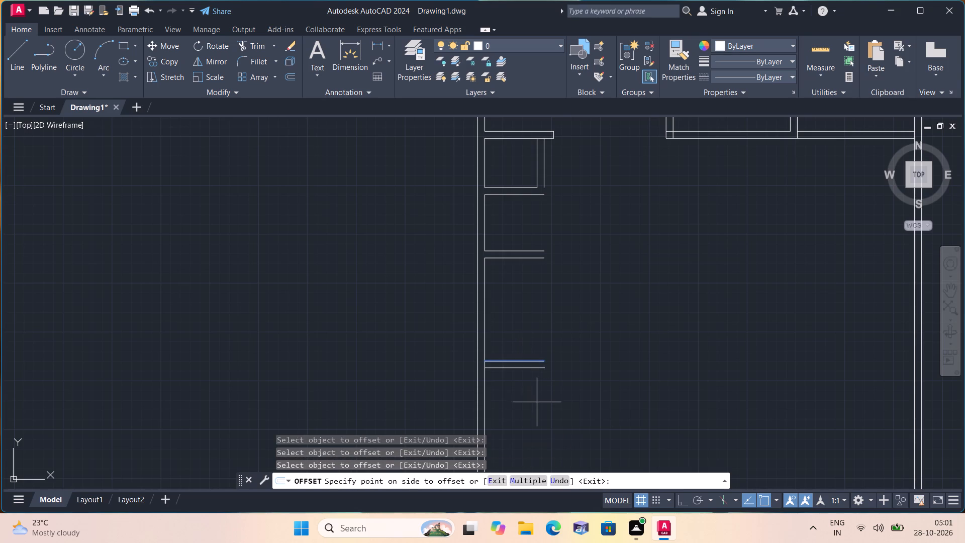
pyautogui.click(537, 402)
pyautogui.click(537, 402)
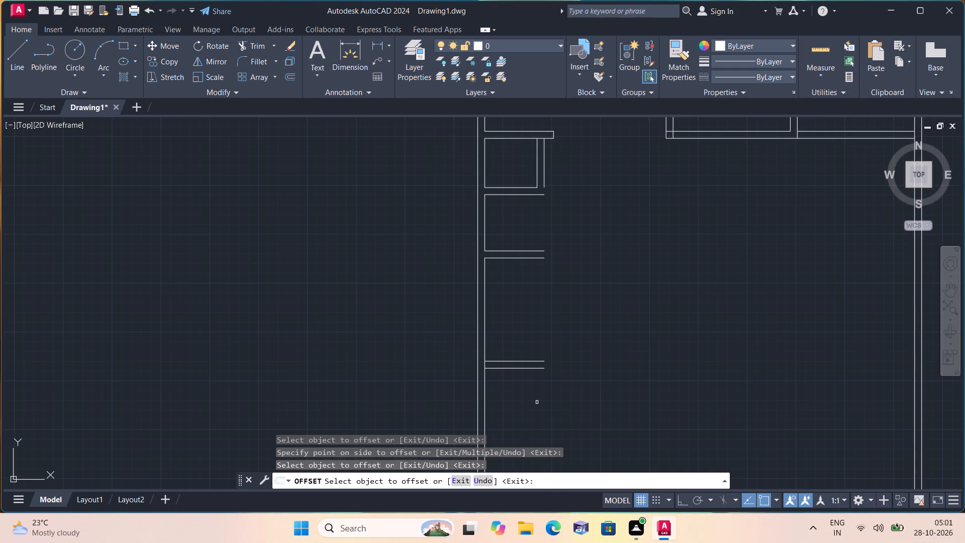
pyautogui.press('space')
# Offset the left outer wall's inner line 3' toward the inside of the plan.
pyautogui.press('space')
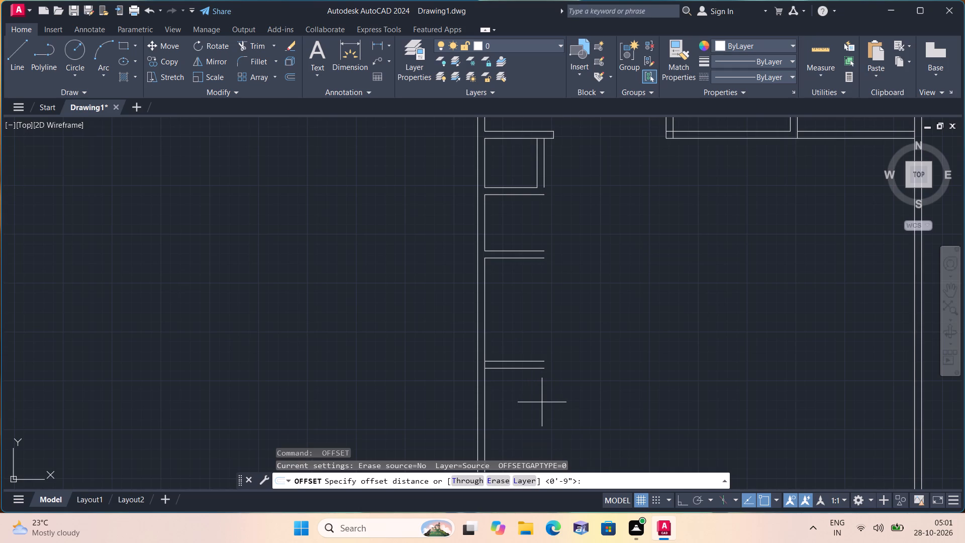
pyautogui.write("3'")
pyautogui.press('space')
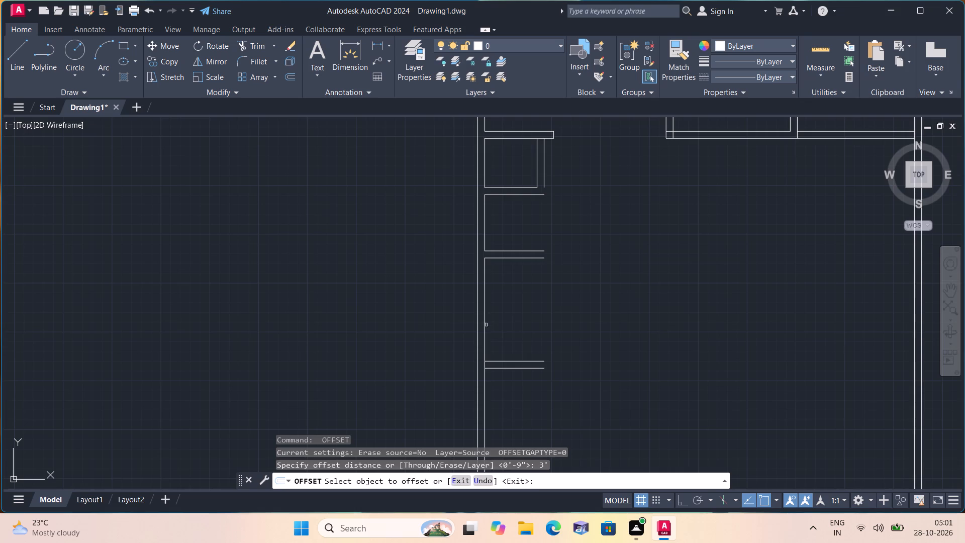
pyautogui.moveTo(485, 322); pyautogui.dragTo(491, 322)
pyautogui.click(589, 323)
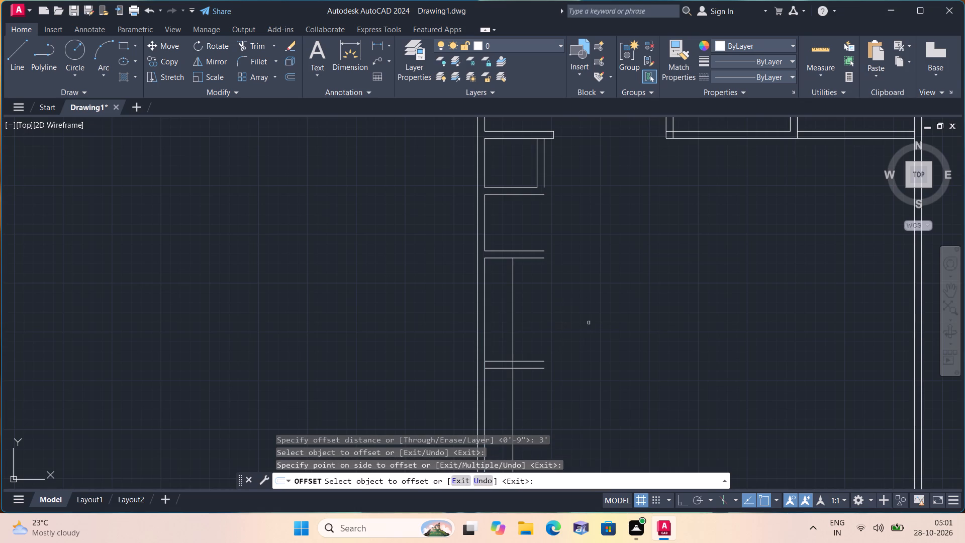
pyautogui.press('space')
# Offset the new vertical line another 9" inward to form a partition wall in the left bay's bottom room.
pyautogui.press('space')
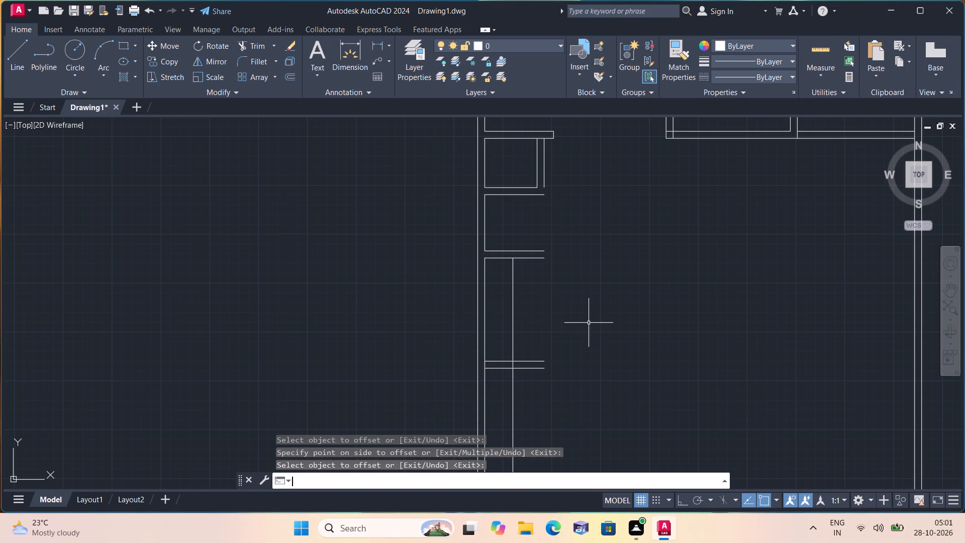
pyautogui.write('9"')
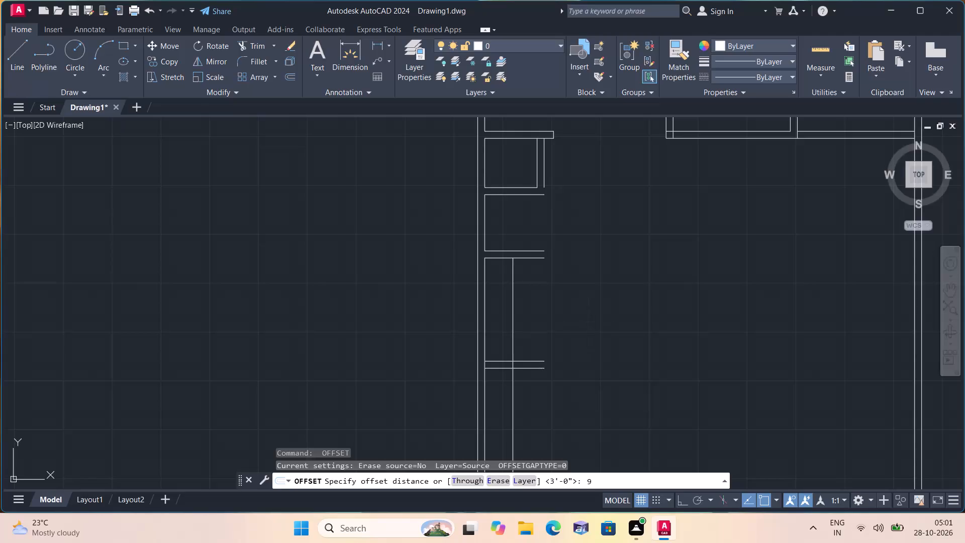
pyautogui.press('space')
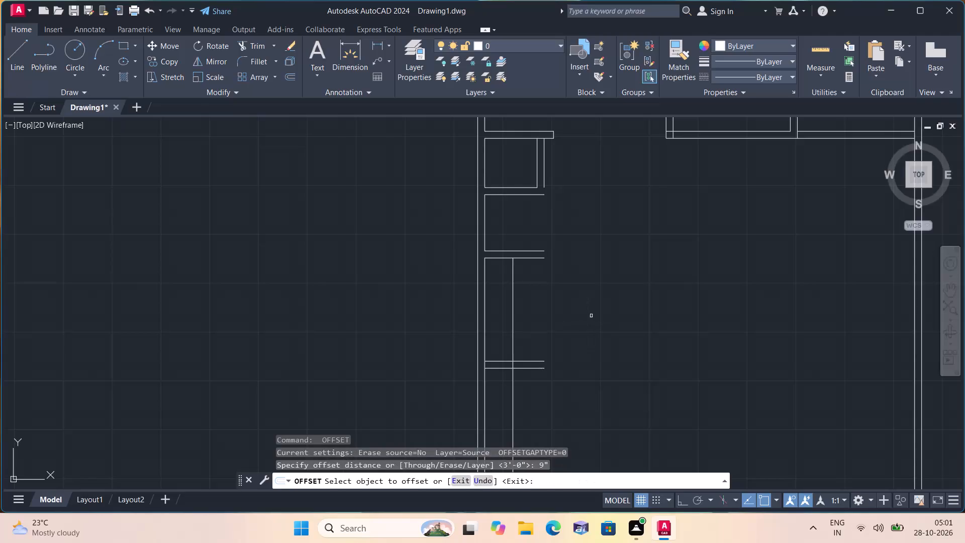
pyautogui.click(513, 290)
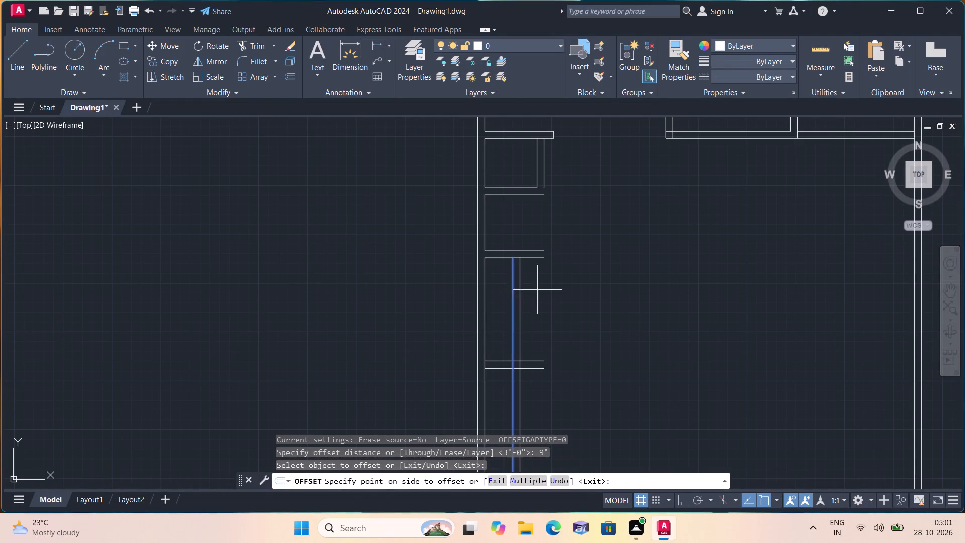
pyautogui.click(553, 290)
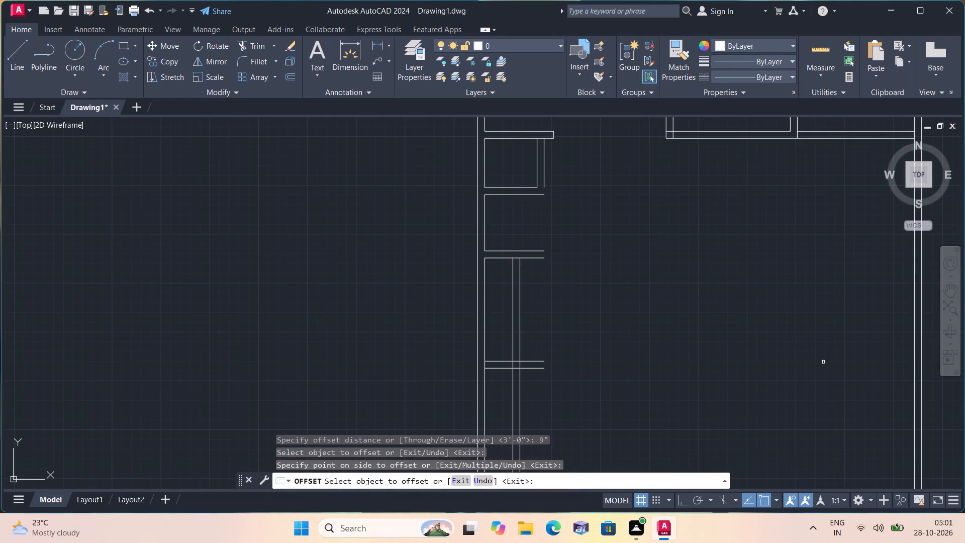
pyautogui.press('space')
# Extend both lines of the new bottom wall to the outer line of the left outer wall.
pyautogui.write('exte')
pyautogui.press('space')
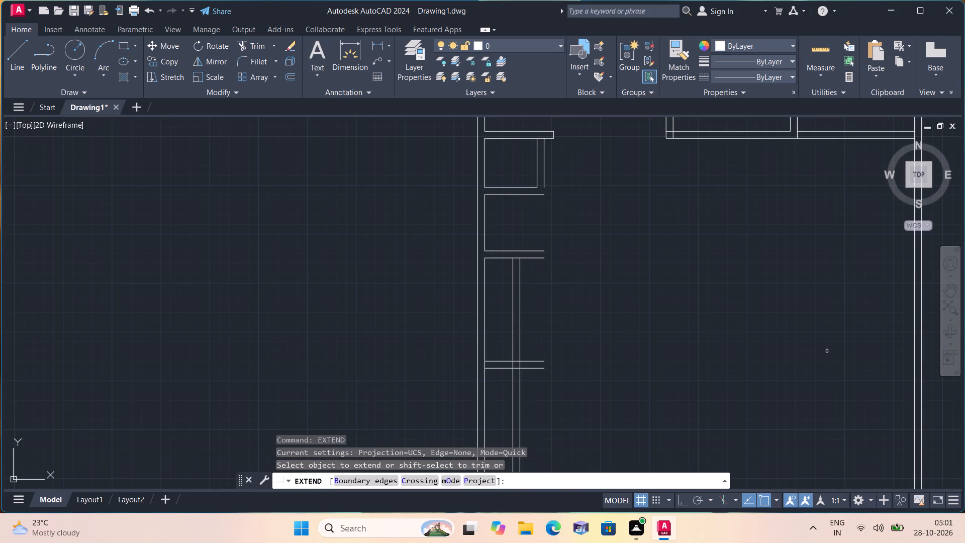
pyautogui.click(492, 378)
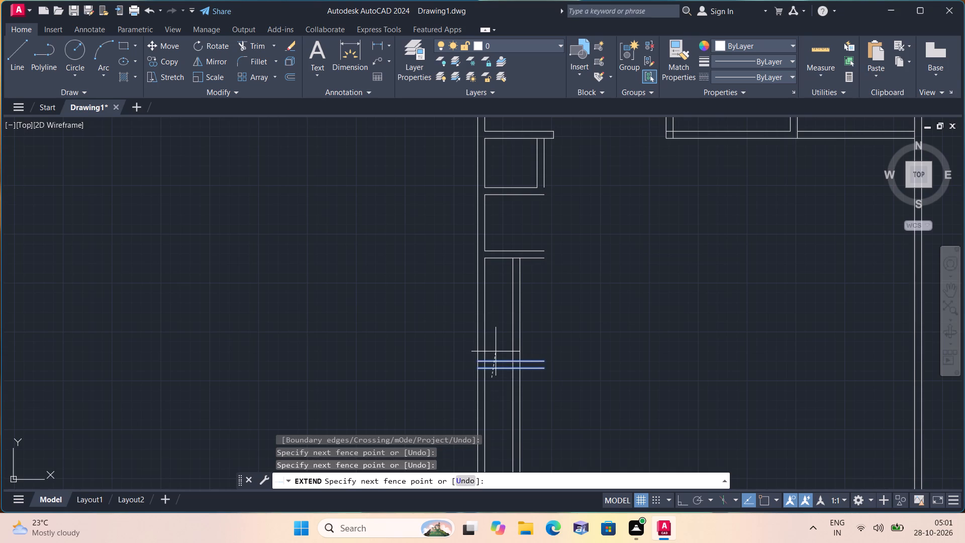
pyautogui.click(496, 351)
pyautogui.press('space')
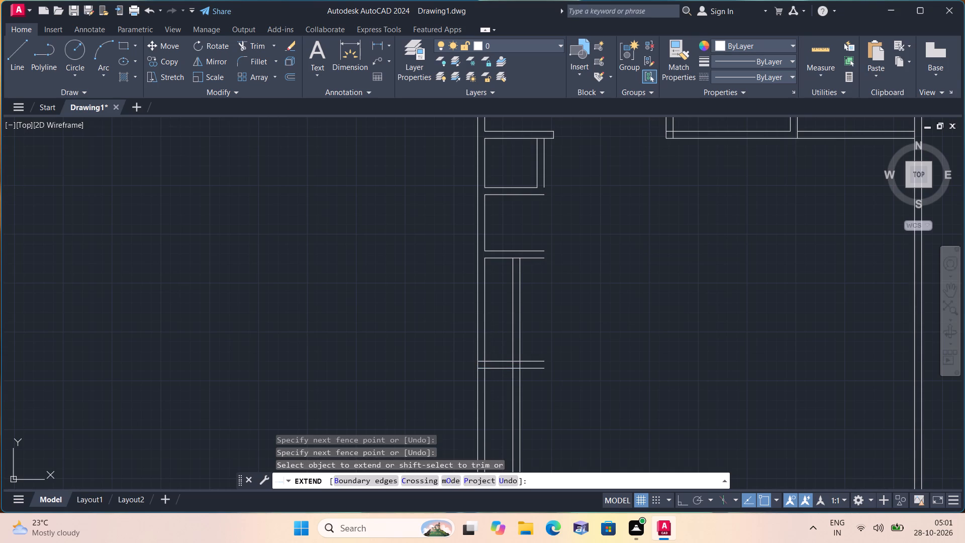
# Trim away the left outer wall's and the partition's lines below the new bottom wall.
pyautogui.write('trim')
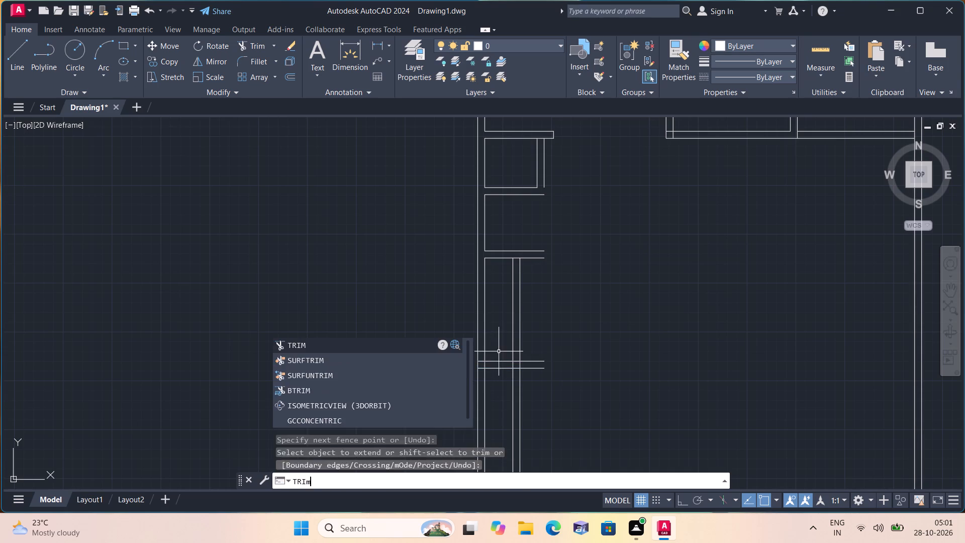
pyautogui.press('space')
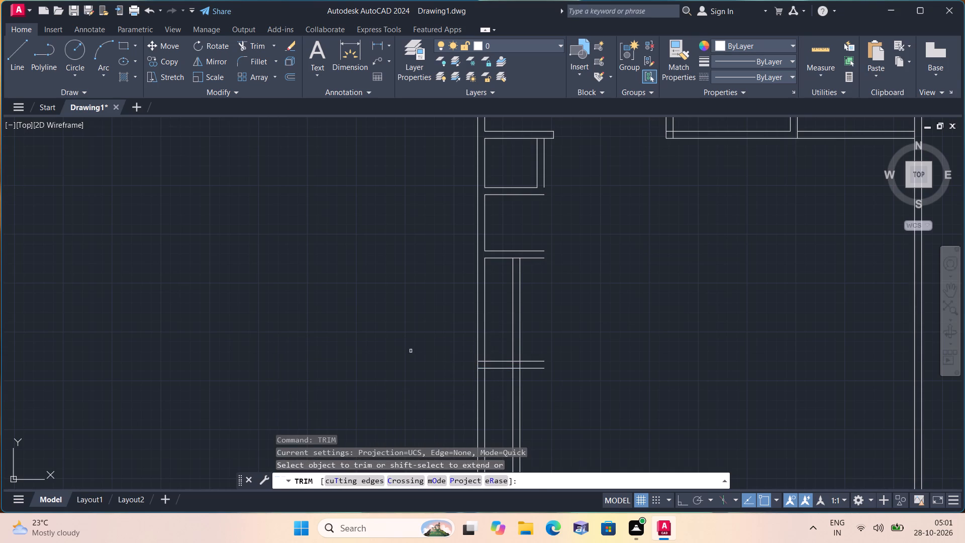
pyautogui.moveTo(410, 351); pyautogui.dragTo(589, 394)
# Trim the overlapping pieces inside the bottom wall at its left corner and at its junction with the partition.
pyautogui.moveTo(591, 390); pyautogui.dragTo(593, 402, button='middle')
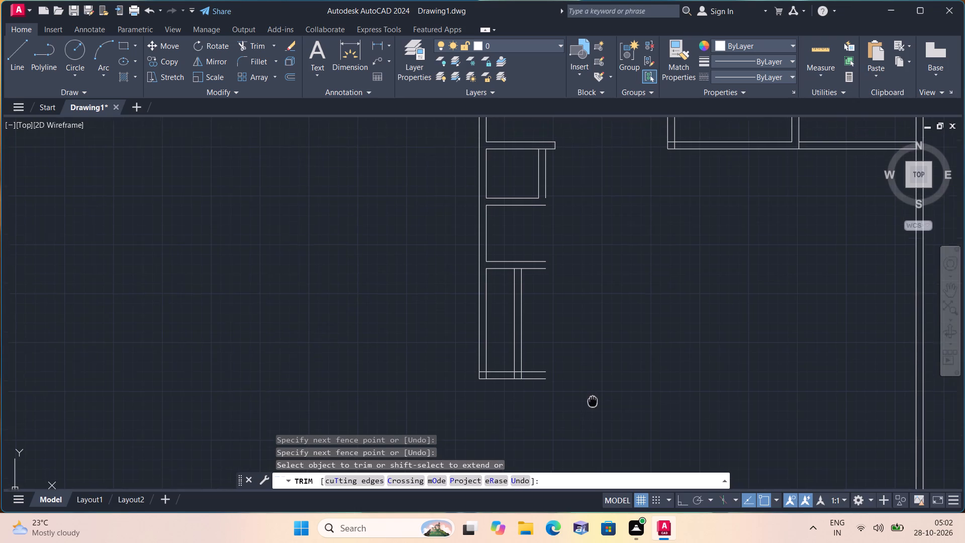
pyautogui.moveTo(593, 402); pyautogui.dragTo(596, 408, button='middle')
pyautogui.scroll(3, 489, 377)
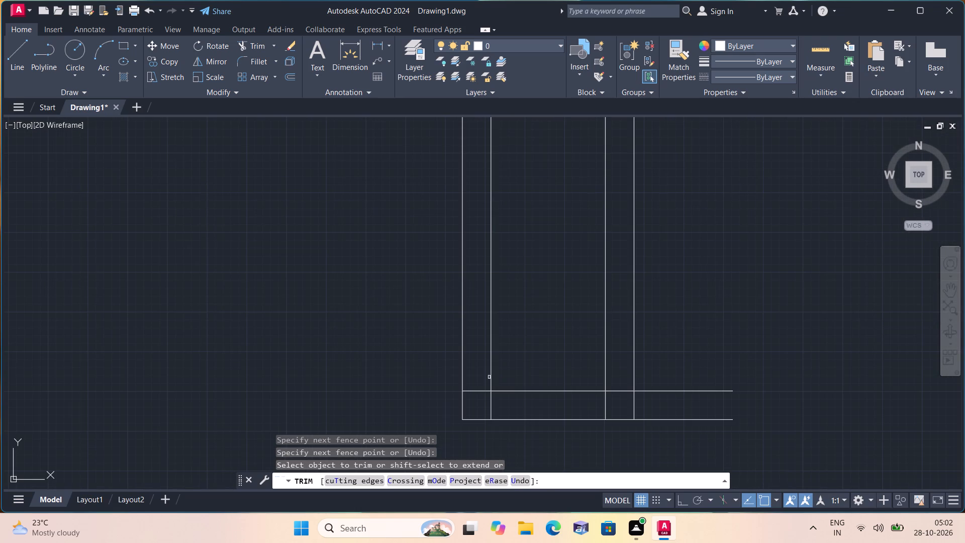
pyautogui.click(472, 382)
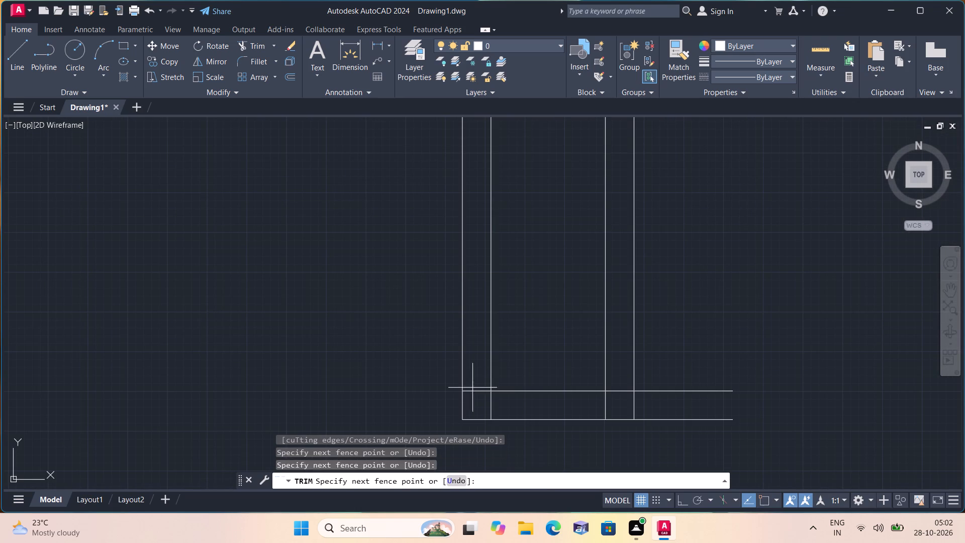
pyautogui.click(509, 405)
pyautogui.moveTo(516, 405); pyautogui.dragTo(658, 405)
pyautogui.click(623, 391)
pyautogui.scroll(-2, 621, 390)
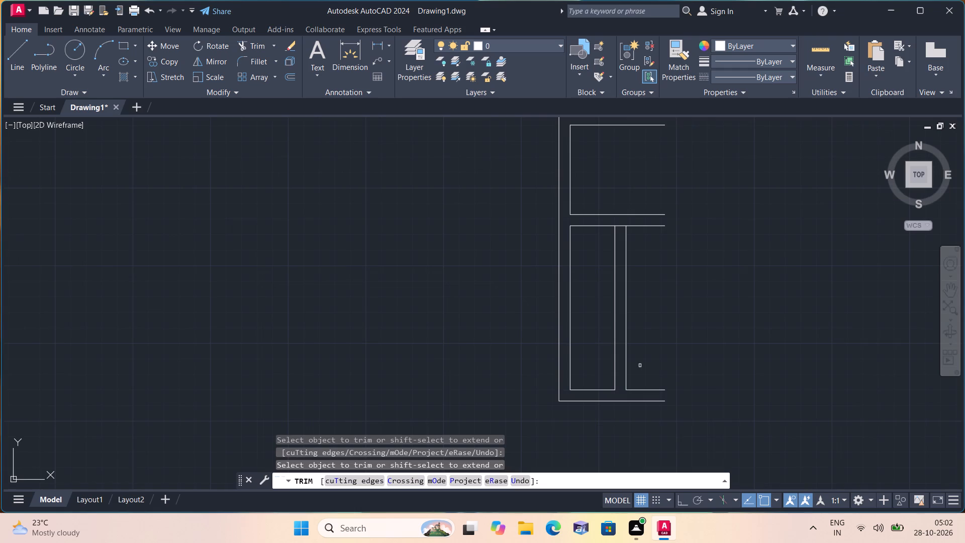
# Trim the wall line between the partition's two lines where the partition meets the wall above it in the left bay.
pyautogui.moveTo(648, 333); pyautogui.dragTo(528, 360, button='middle')
pyautogui.scroll(1, 499, 262)
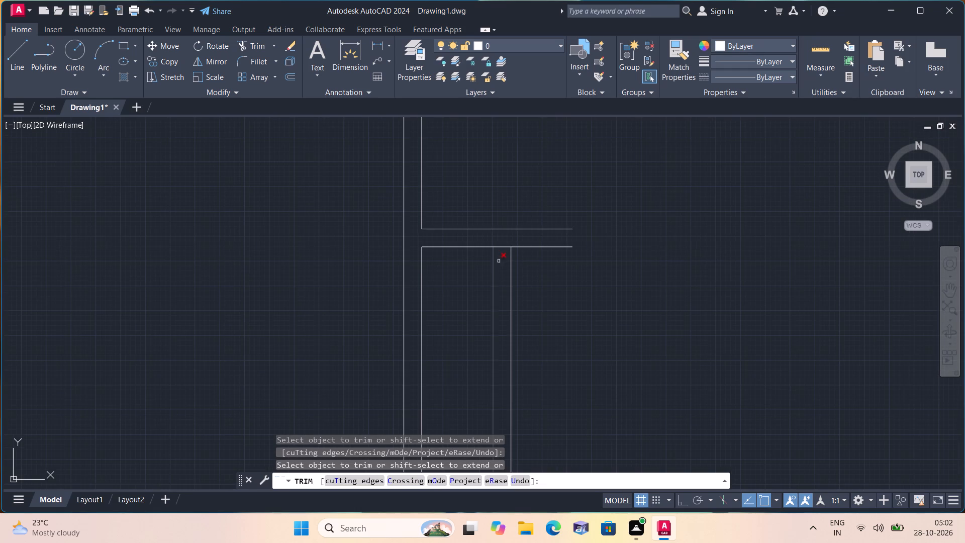
pyautogui.click(502, 247)
pyautogui.scroll(-2, 502, 248)
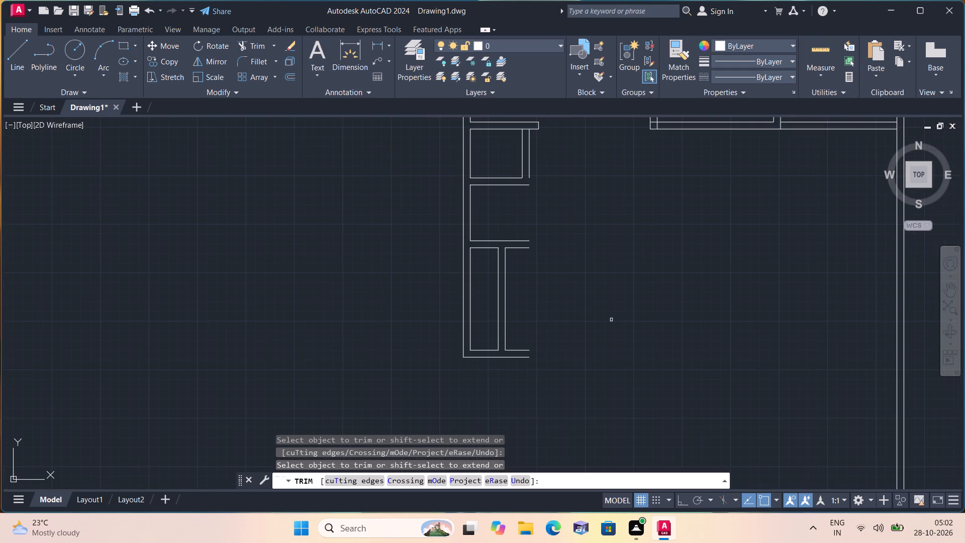
pyautogui.moveTo(609, 316); pyautogui.dragTo(537, 327, button='middle')
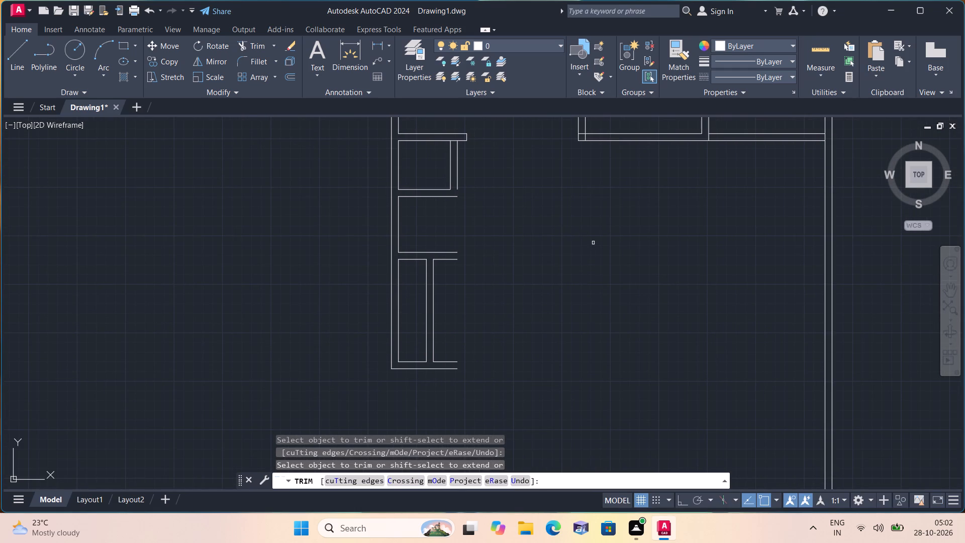
pyautogui.press('space')
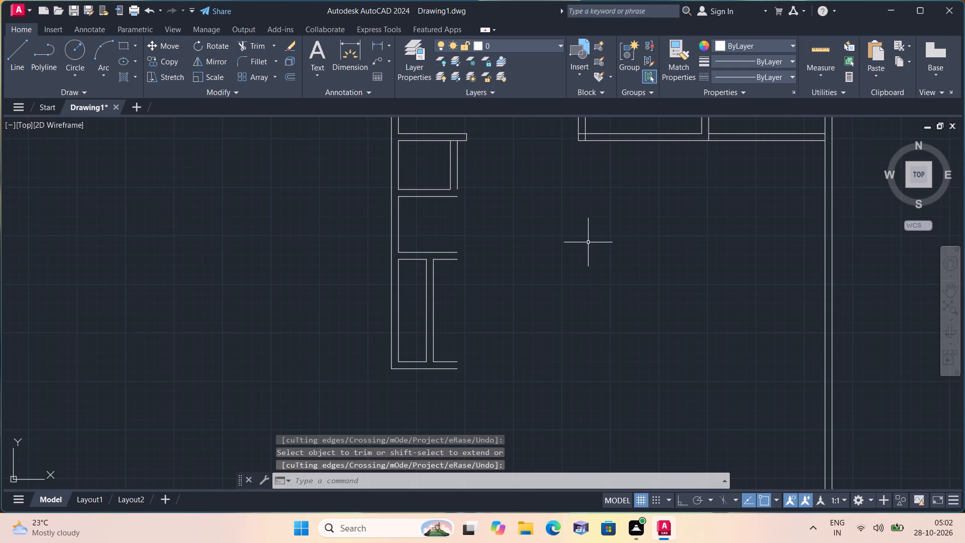
# Trim the overlapping pieces at both ends of the two large right-hand rooms' lower wall, at the right outer wall and the left corner.
pyautogui.scroll(-1, 611, 229)
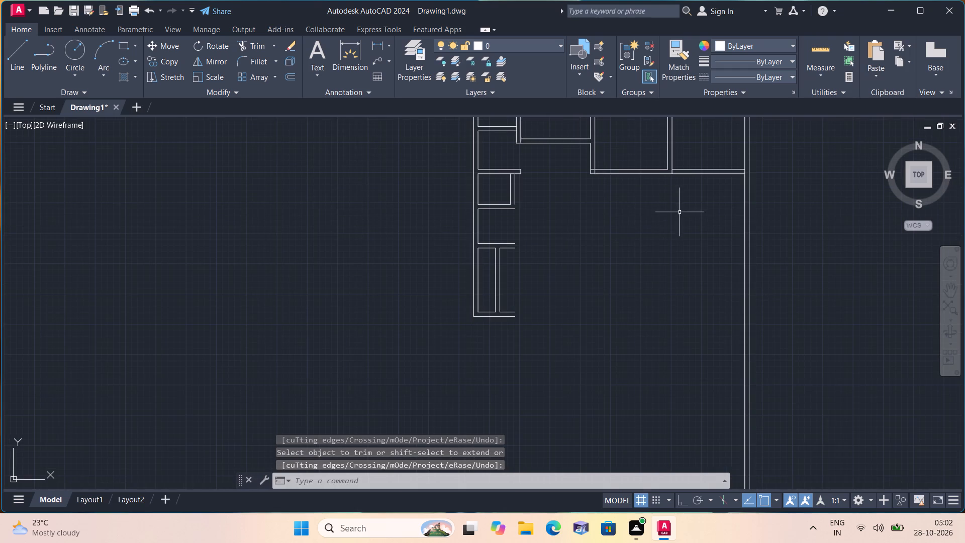
pyautogui.moveTo(677, 212); pyautogui.dragTo(439, 351, button='middle')
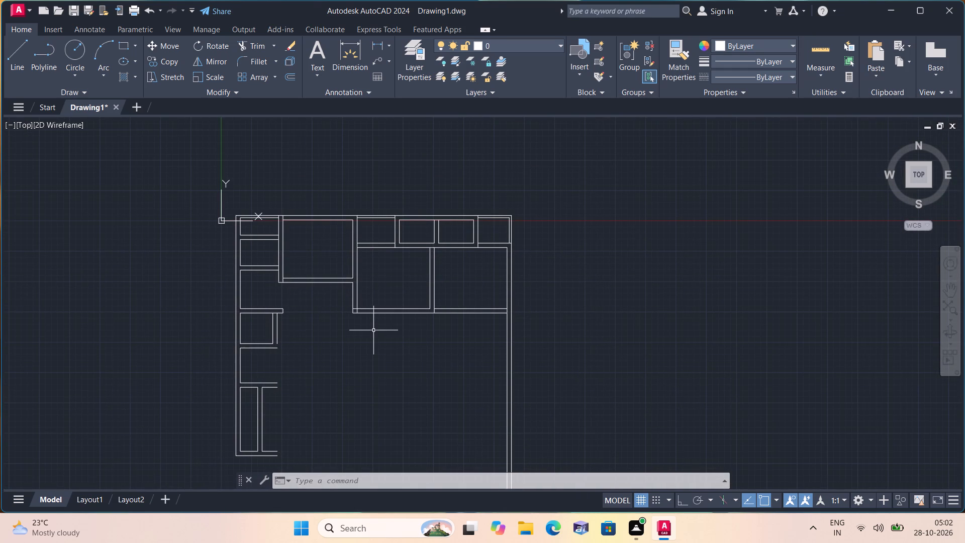
pyautogui.press('space')
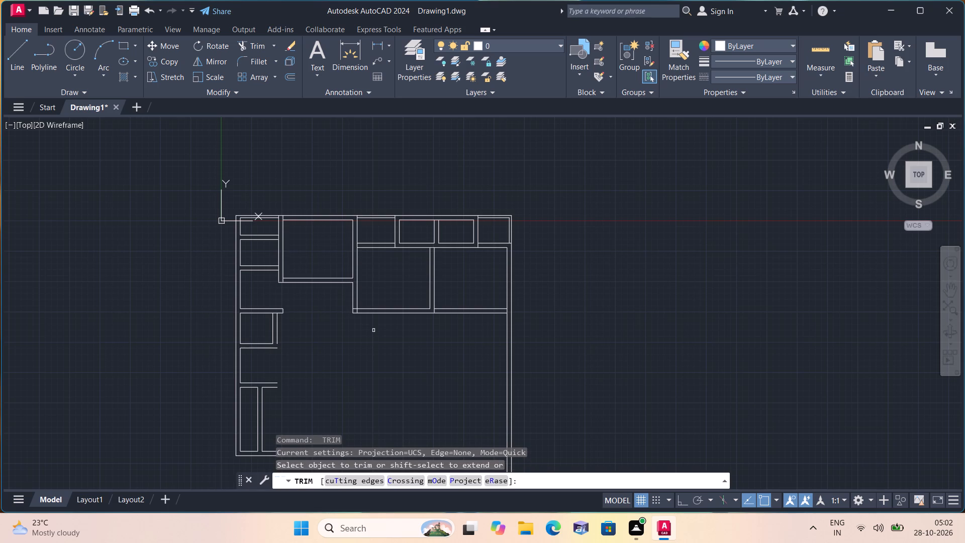
pyautogui.scroll(2, 506, 317)
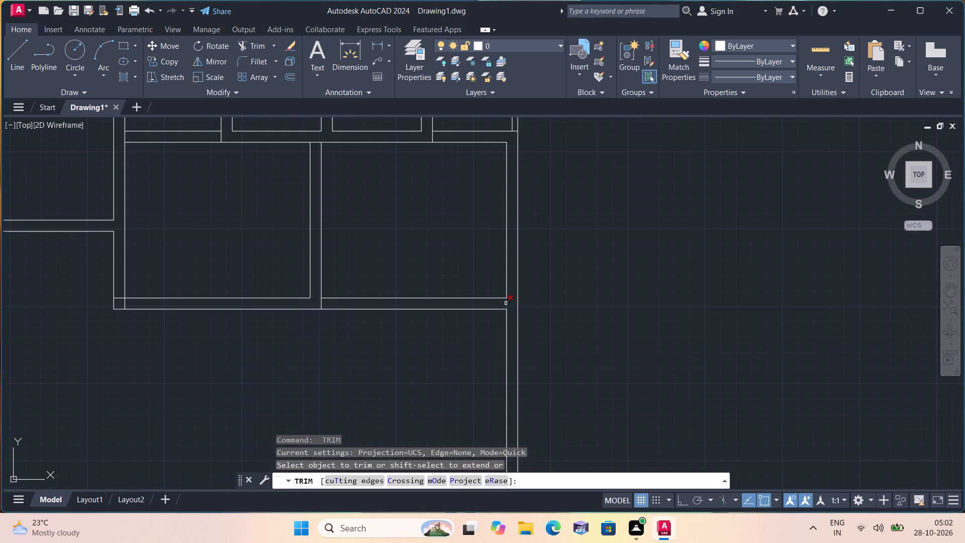
pyautogui.click(506, 304)
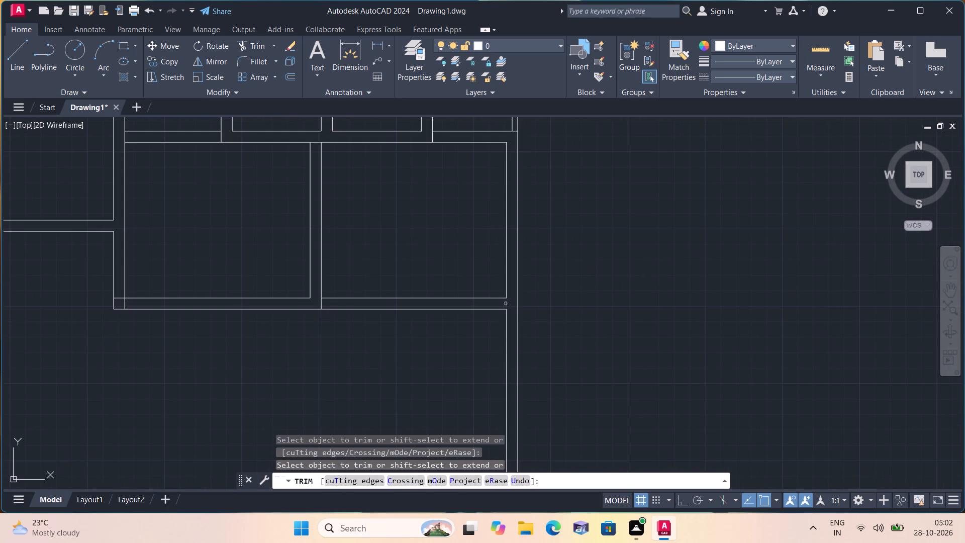
pyautogui.click(122, 298)
pyautogui.scroll(-1, 128, 368)
pyautogui.moveTo(128, 368); pyautogui.dragTo(132, 370, button='middle')
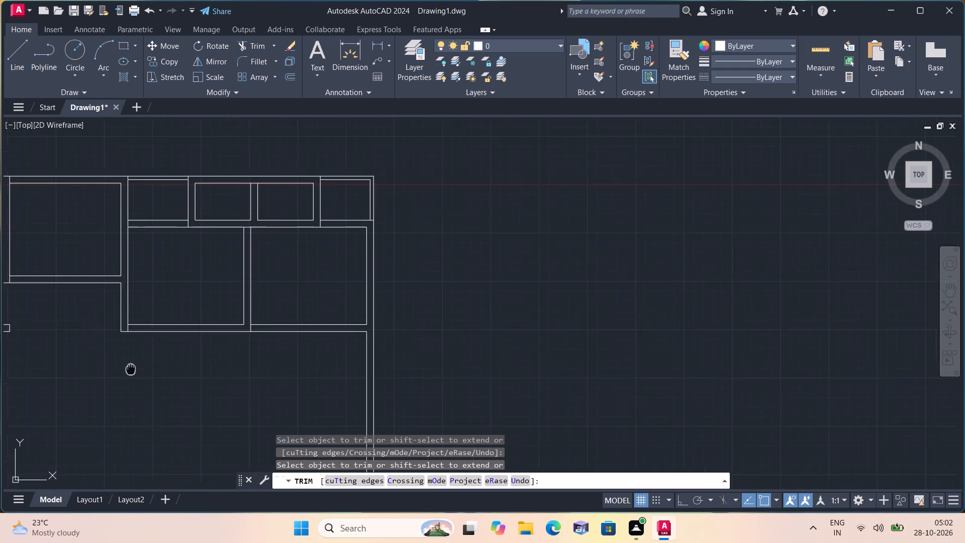
pyautogui.moveTo(132, 370); pyautogui.dragTo(270, 302, button='middle')
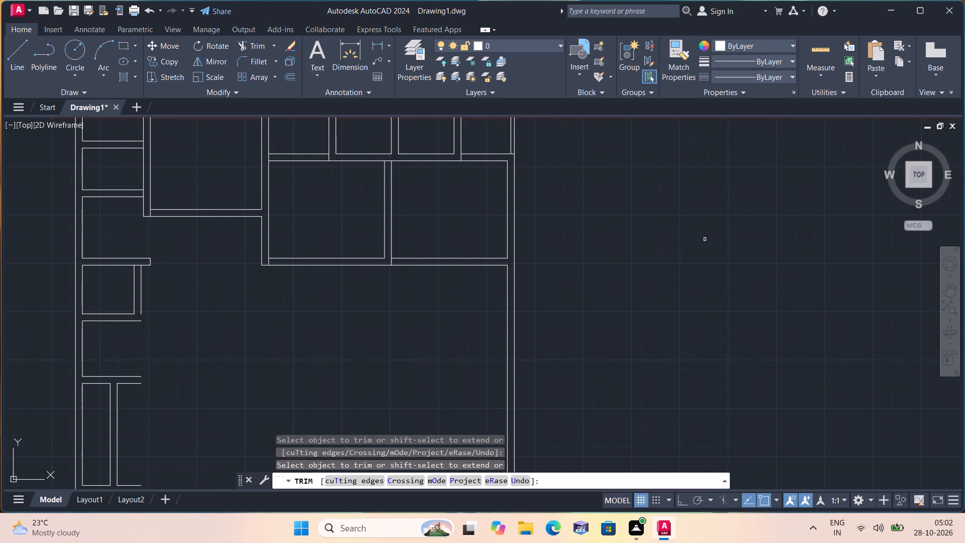
pyautogui.press('space')
# Offset the lower line of the two large right-hand rooms' bottom wall 8'7" downward.
pyautogui.write('off')
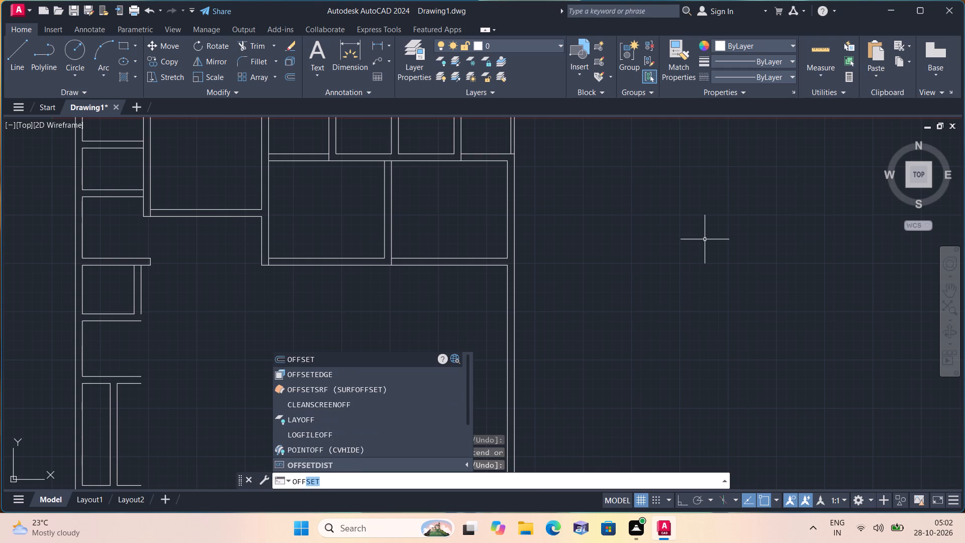
pyautogui.press('space')
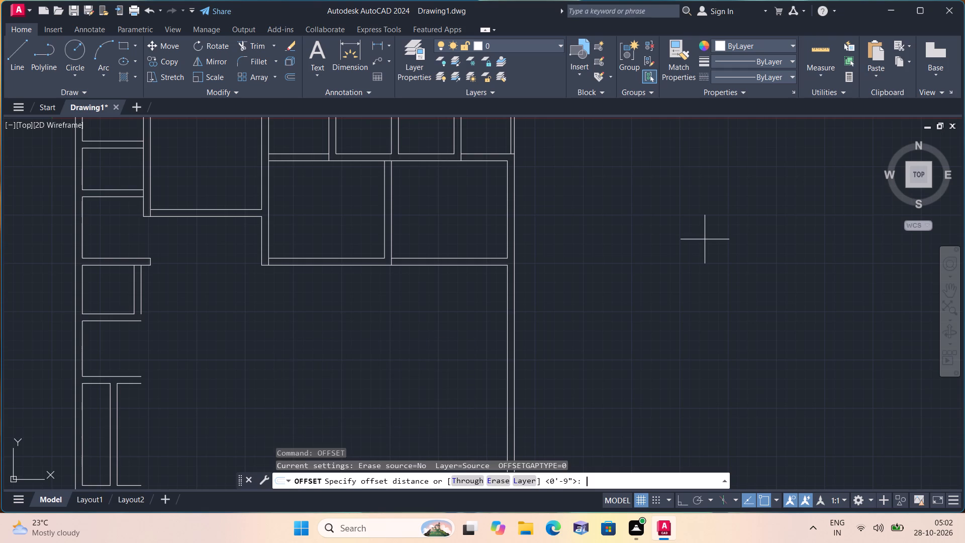
pyautogui.write("8'7")
pyautogui.hotkey('shift', '"')
pyautogui.press('space')
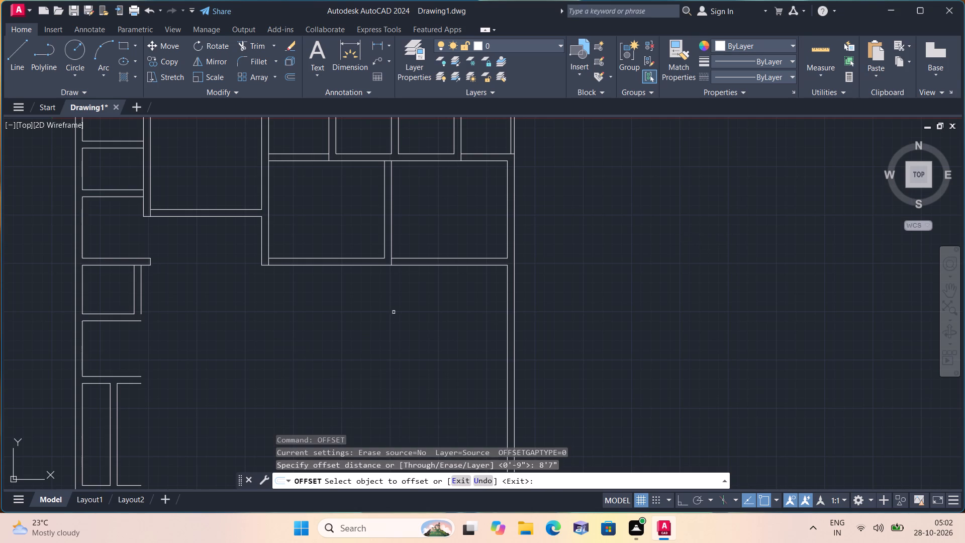
pyautogui.click(411, 264)
pyautogui.click(440, 410)
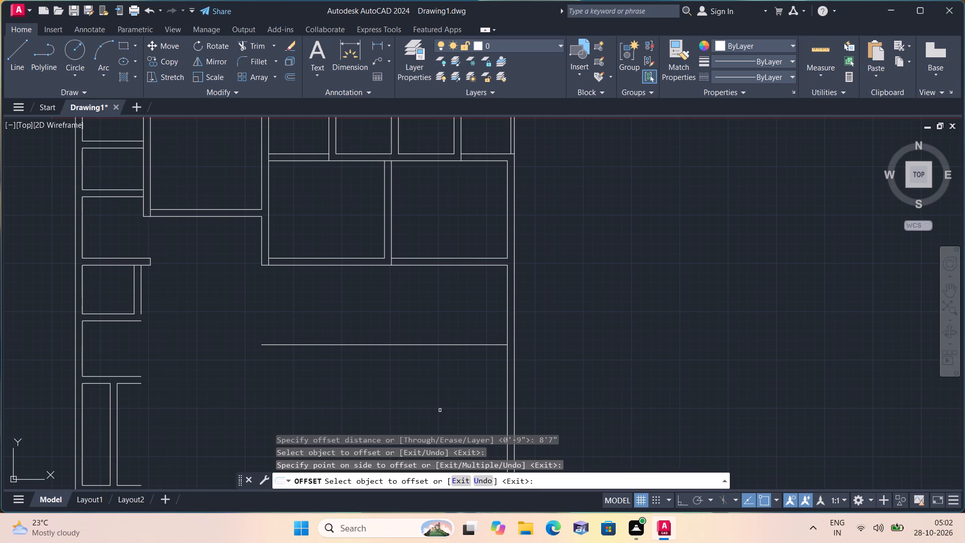
pyautogui.press('space')
# Offset the new horizontal line another 9" downward to form a wall.
pyautogui.press('space')
pyautogui.write('9"')
pyautogui.press('space')
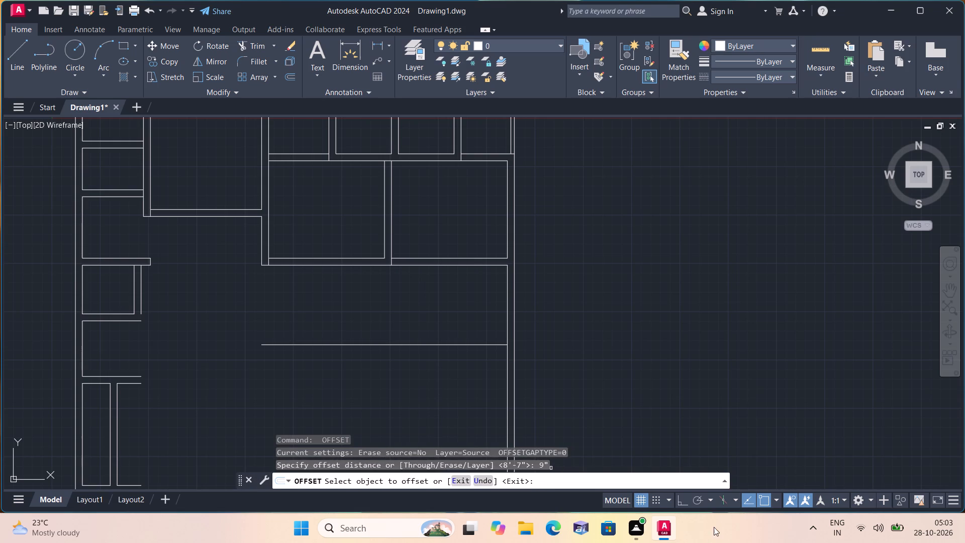
pyautogui.click(486, 346)
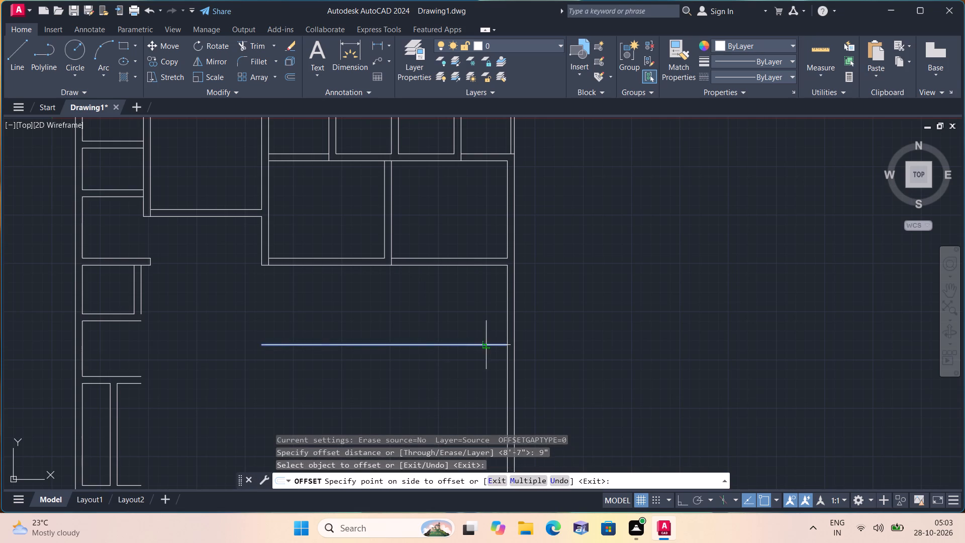
pyautogui.click(432, 406)
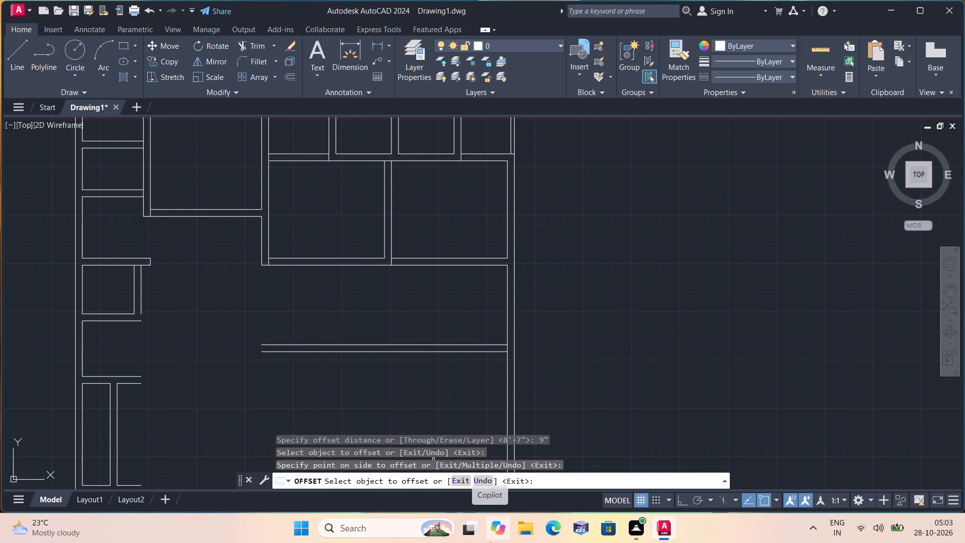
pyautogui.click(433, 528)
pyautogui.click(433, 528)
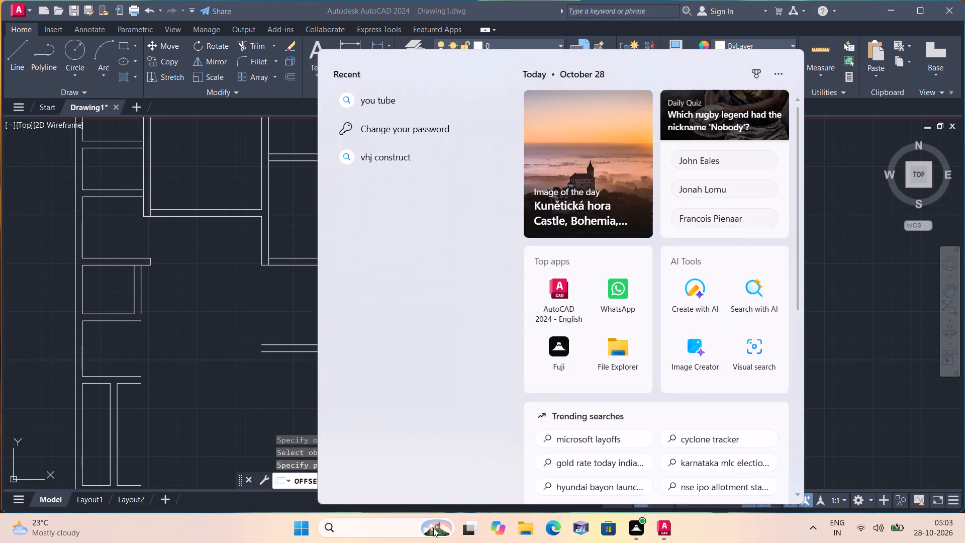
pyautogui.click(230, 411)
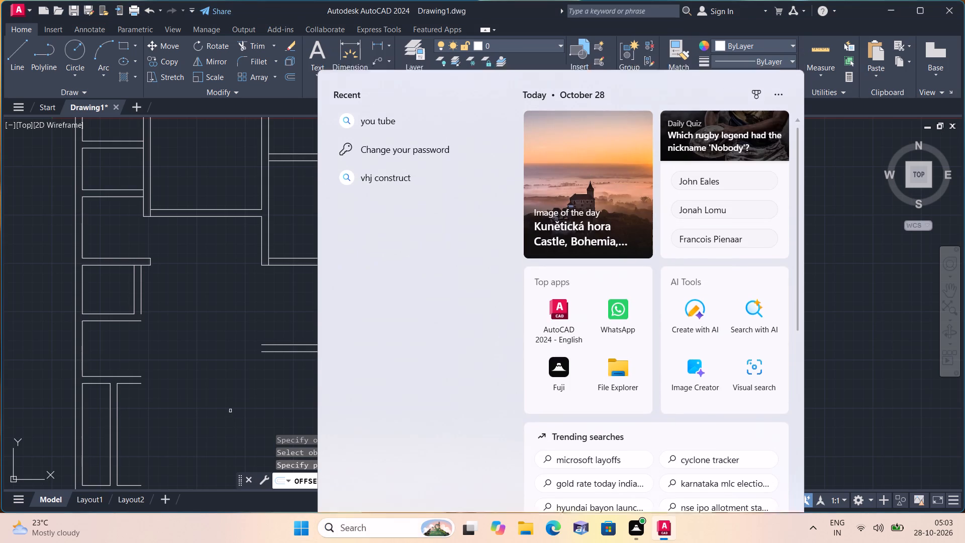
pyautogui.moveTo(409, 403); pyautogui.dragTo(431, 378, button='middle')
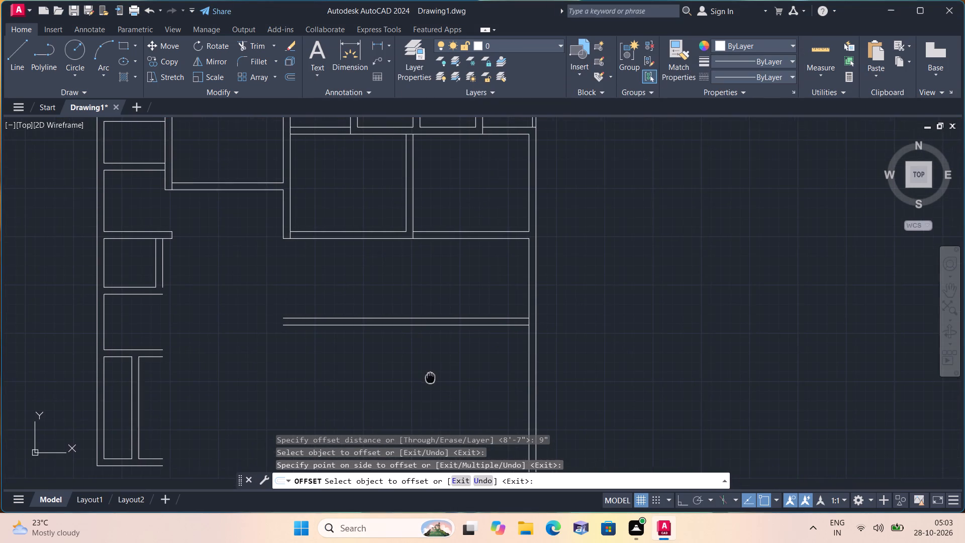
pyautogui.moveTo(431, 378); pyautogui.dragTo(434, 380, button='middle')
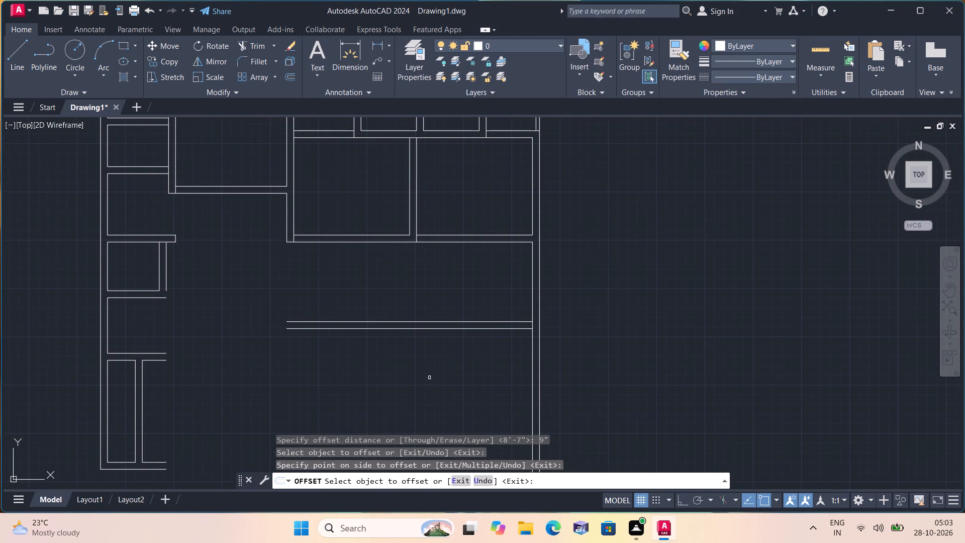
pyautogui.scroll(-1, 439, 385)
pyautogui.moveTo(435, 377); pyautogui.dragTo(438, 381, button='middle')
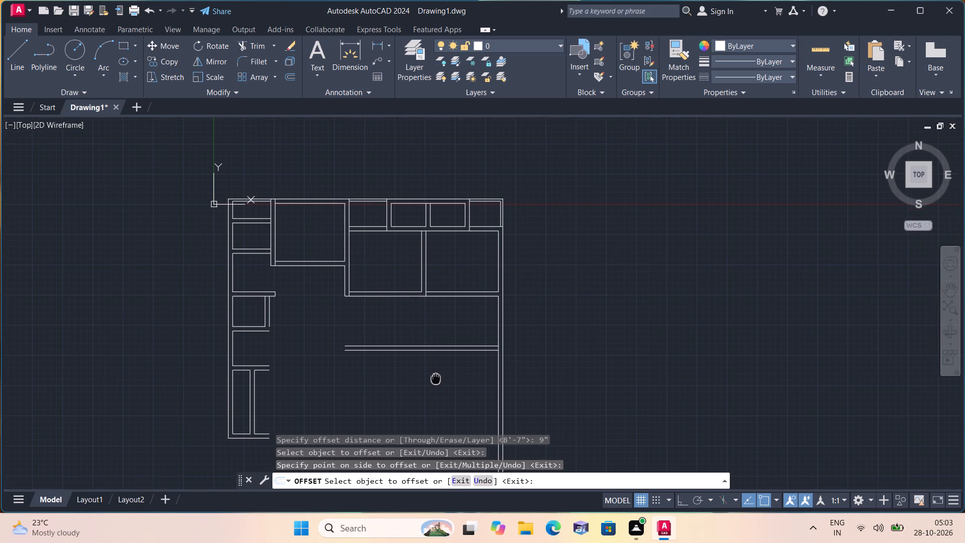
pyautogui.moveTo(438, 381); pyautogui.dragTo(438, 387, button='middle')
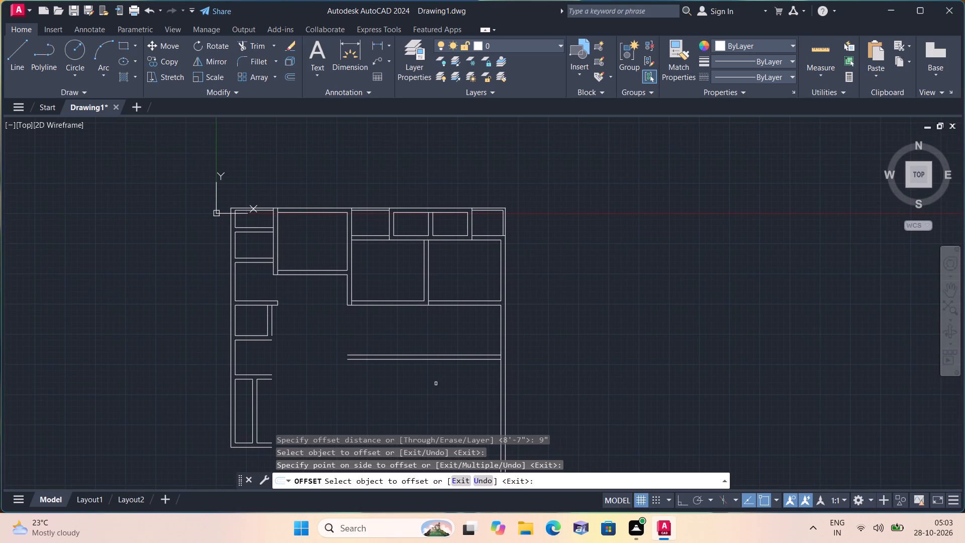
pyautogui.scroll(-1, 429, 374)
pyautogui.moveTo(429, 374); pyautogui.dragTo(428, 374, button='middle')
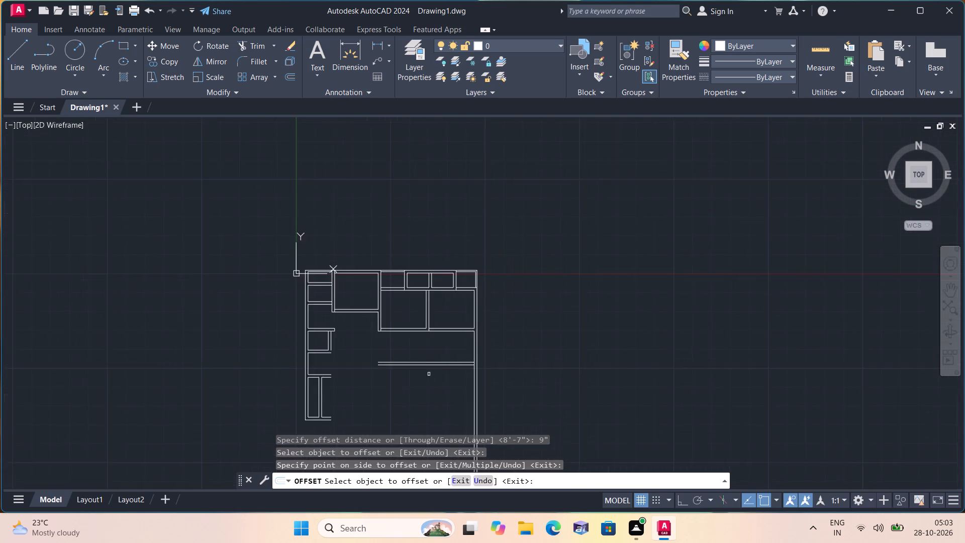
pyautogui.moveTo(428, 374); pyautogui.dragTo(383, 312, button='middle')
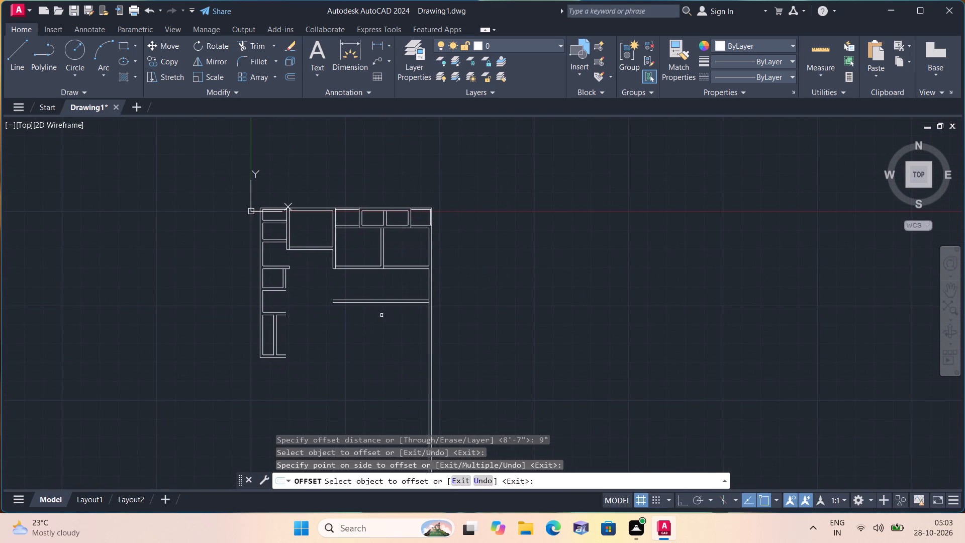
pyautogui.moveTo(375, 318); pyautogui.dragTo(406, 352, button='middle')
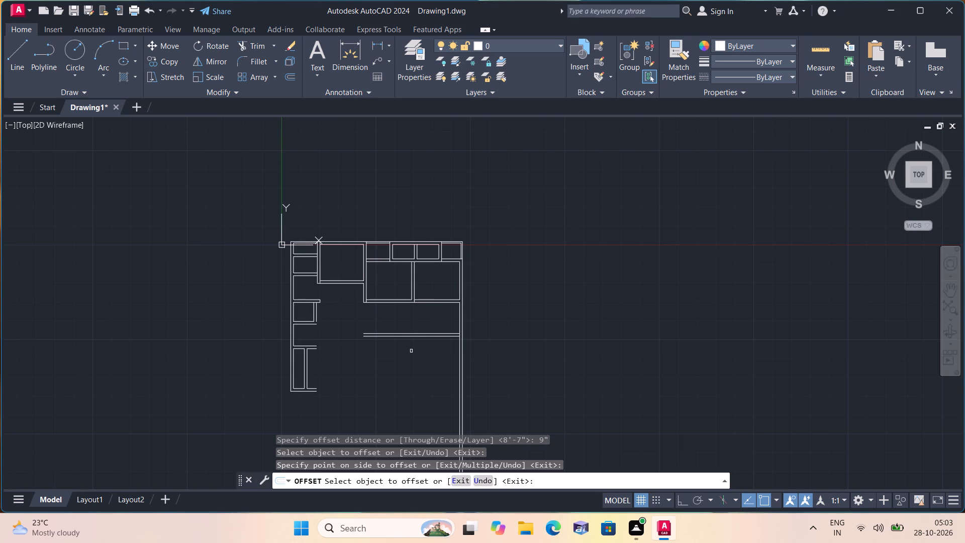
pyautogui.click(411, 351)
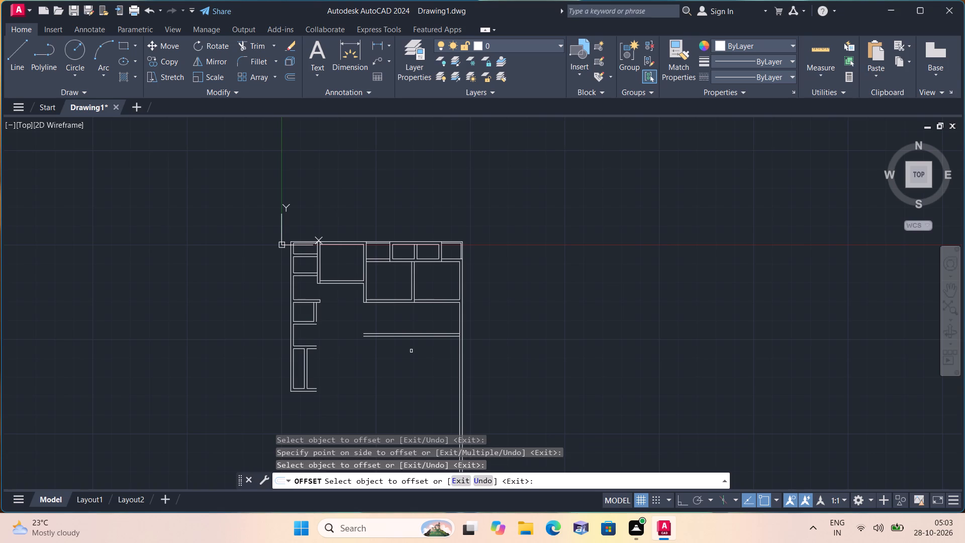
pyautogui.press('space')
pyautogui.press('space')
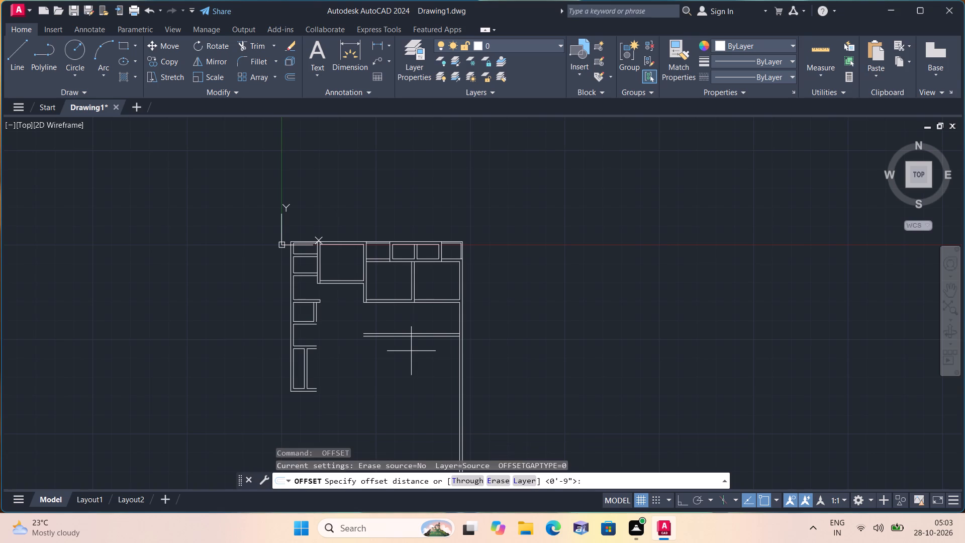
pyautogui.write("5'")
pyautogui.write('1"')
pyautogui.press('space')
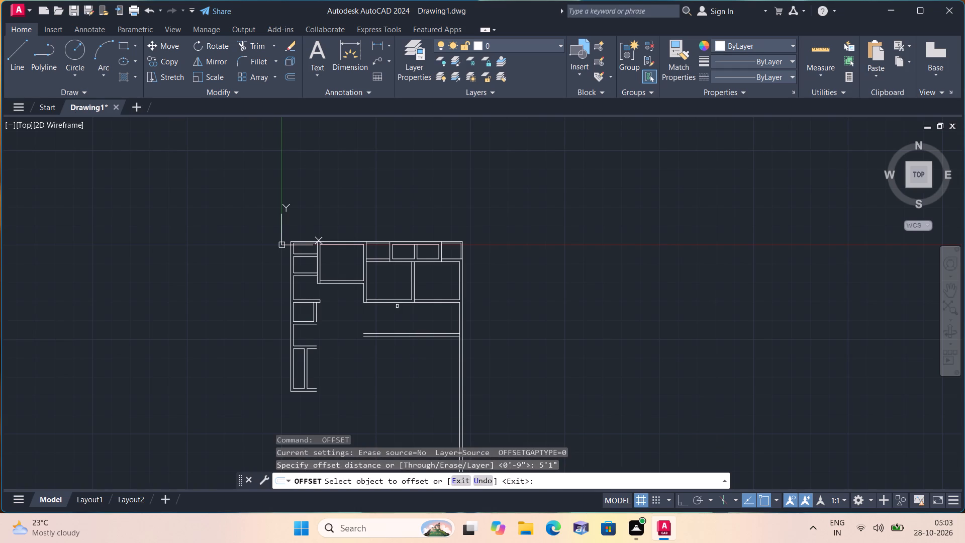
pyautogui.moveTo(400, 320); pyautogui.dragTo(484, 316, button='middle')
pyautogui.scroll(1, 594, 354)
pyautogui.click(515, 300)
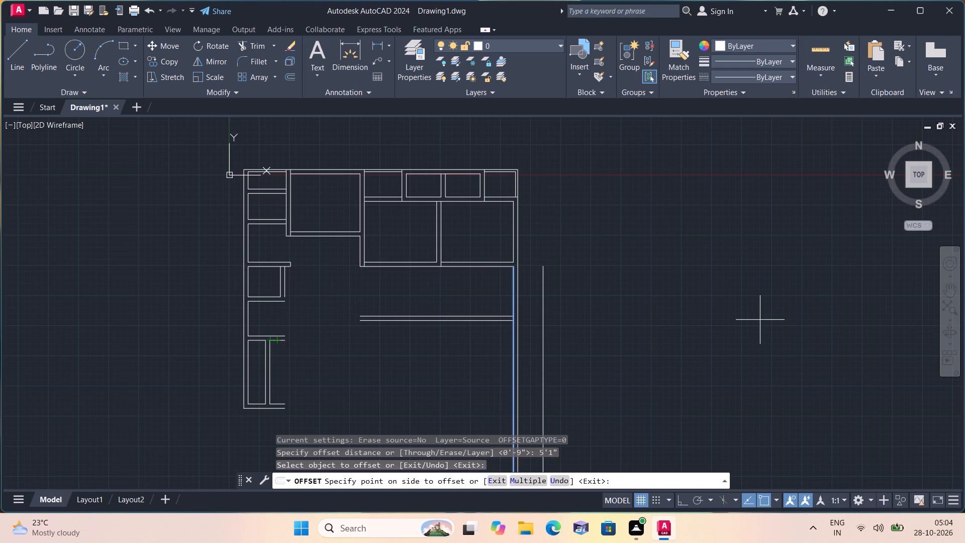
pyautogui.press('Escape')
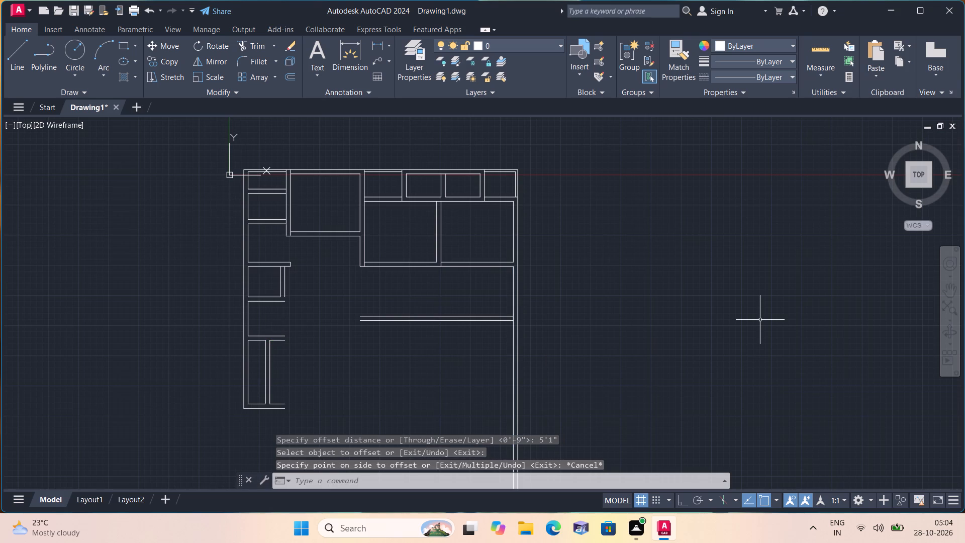
# Delete the two horizontal wall lines below the two large right-hand rooms.
pyautogui.moveTo(460, 347); pyautogui.dragTo(453, 313)
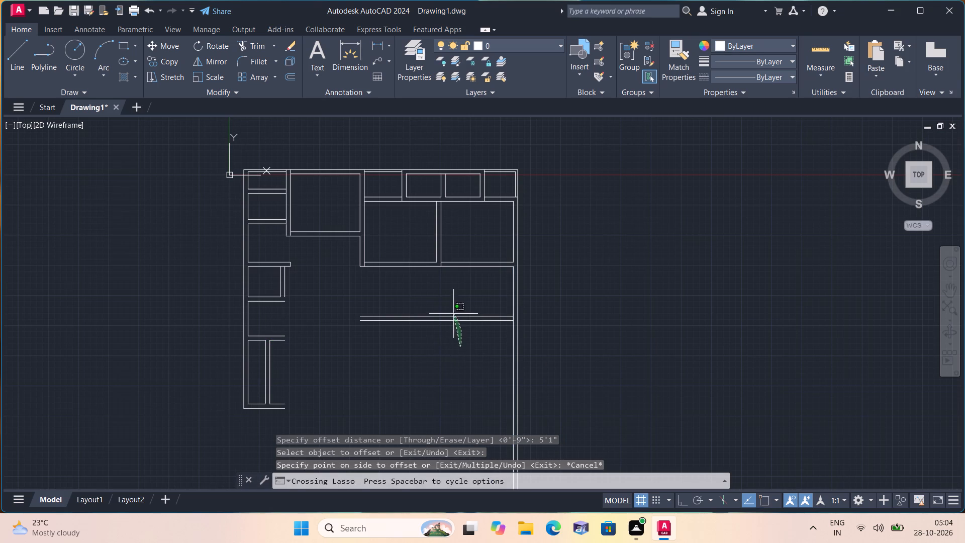
pyautogui.moveTo(453, 313); pyautogui.dragTo(446, 306)
pyautogui.press('Delete')
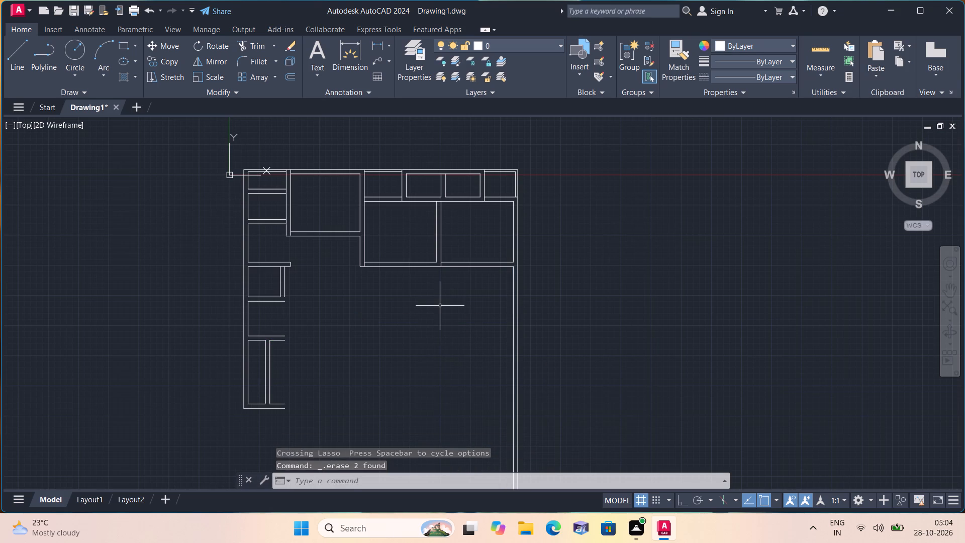
# Offset the lower line of the two large right-hand rooms' bottom wall 5'1" downward.
pyautogui.write('off')
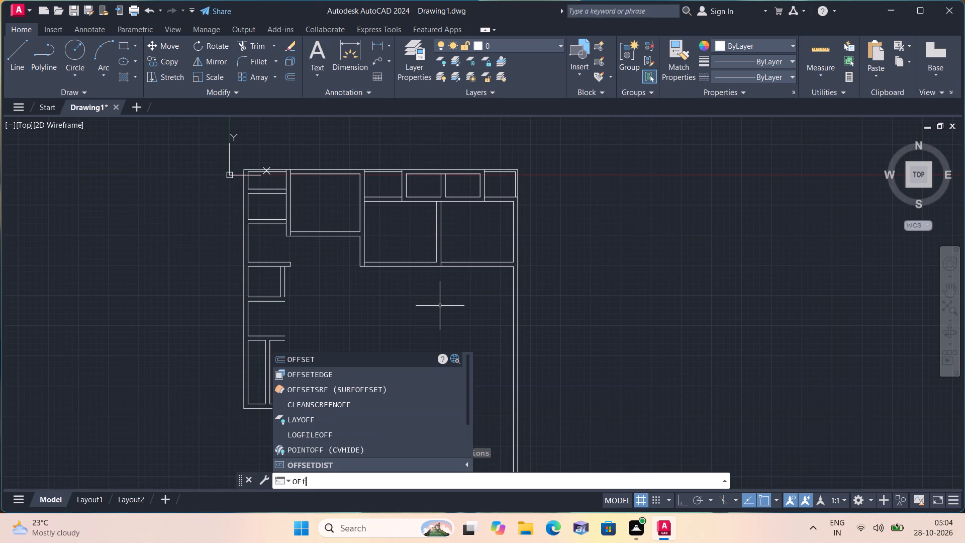
pyautogui.press('space')
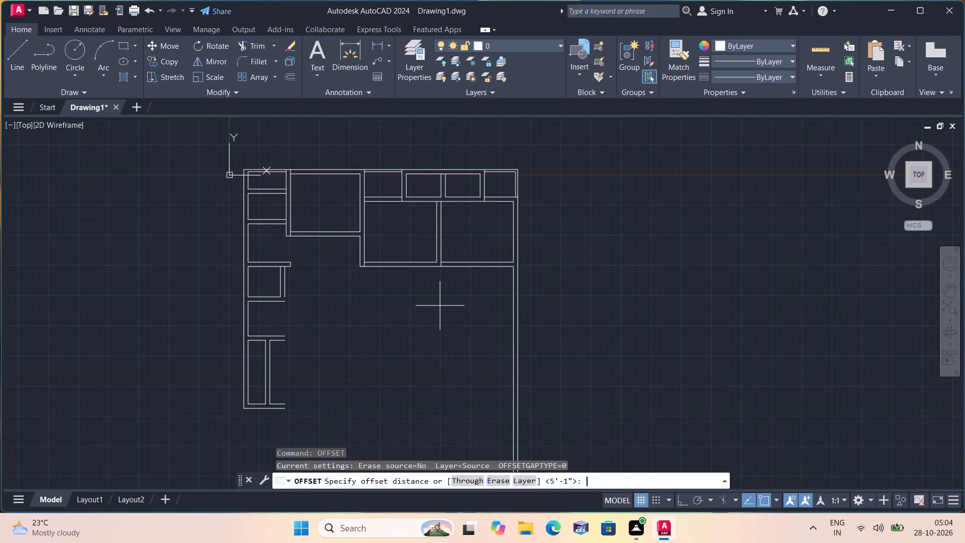
pyautogui.write("5'1")
pyautogui.write('"')
pyautogui.press('space')
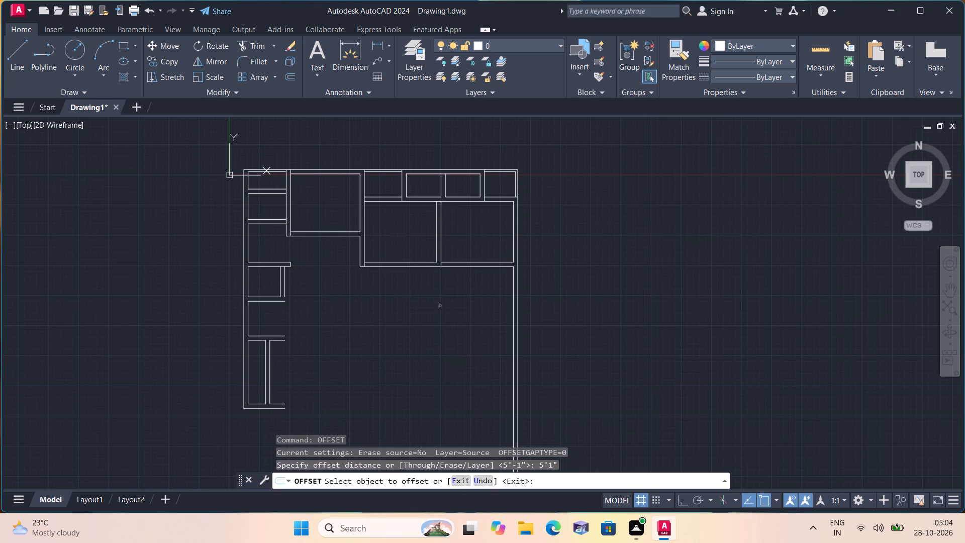
pyautogui.click(465, 268)
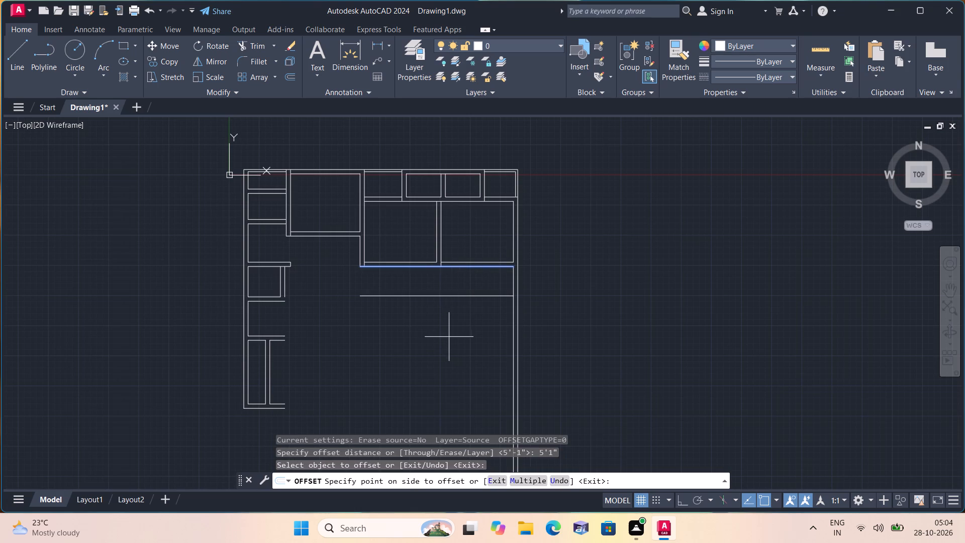
pyautogui.click(450, 338)
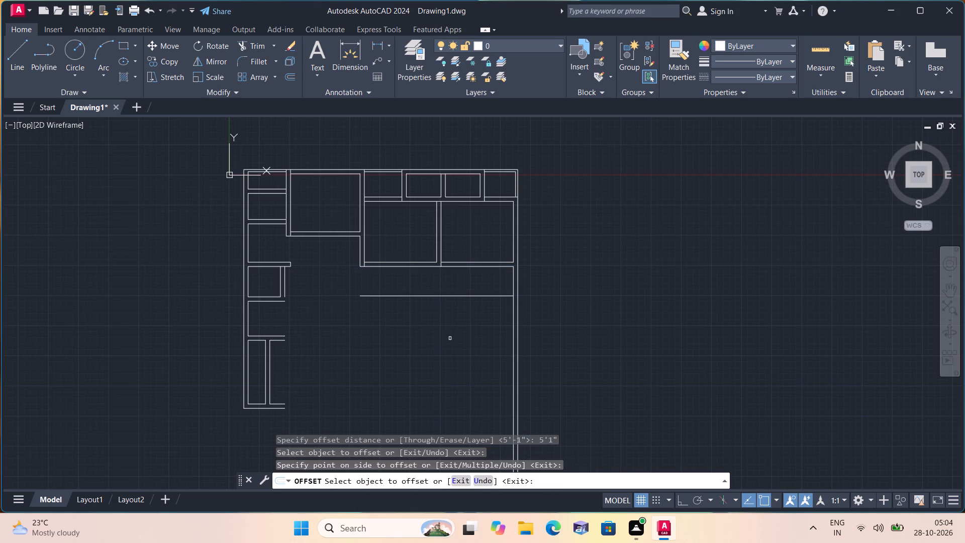
pyautogui.press('space')
# Offset the new horizontal line 9" downward to form a wall.
pyautogui.press('space')
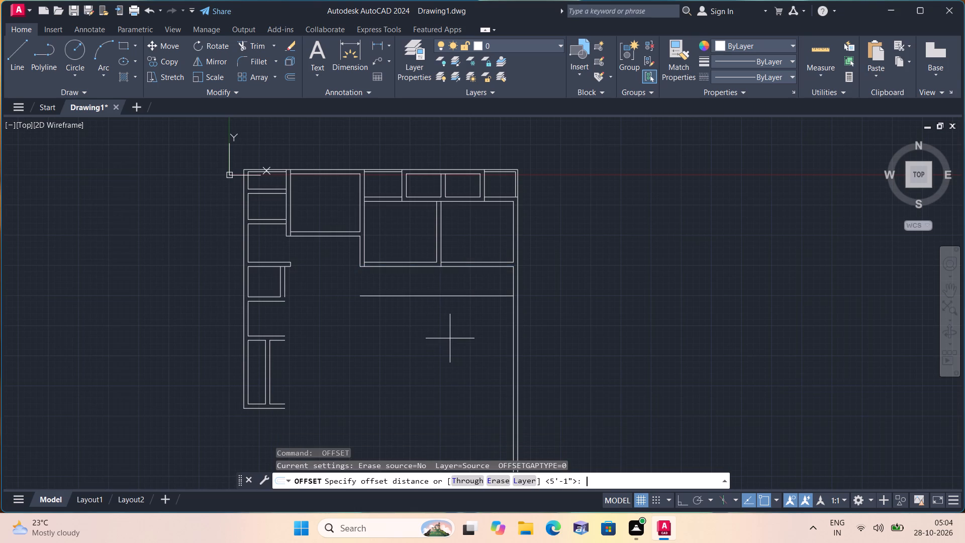
pyautogui.write('9"')
pyautogui.press('space')
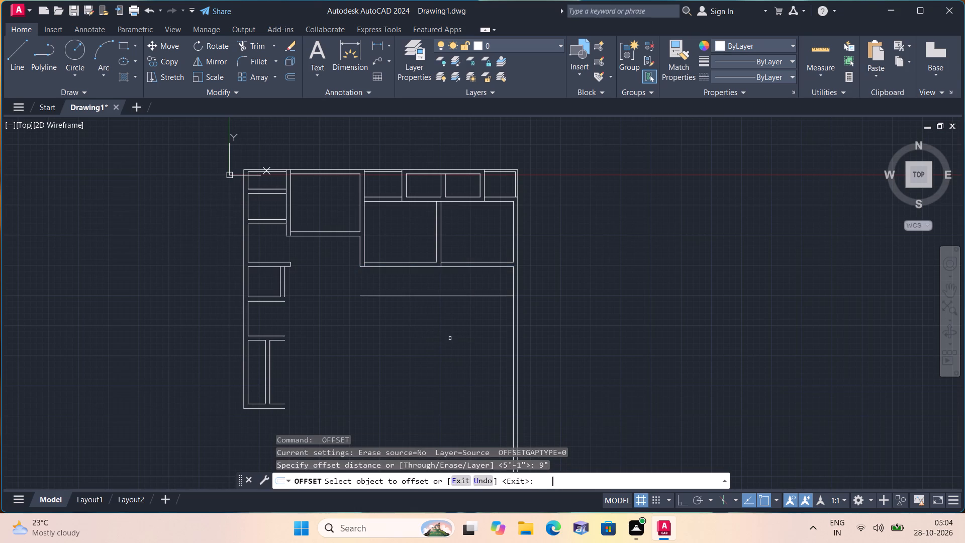
pyautogui.click(449, 297)
pyautogui.click(421, 376)
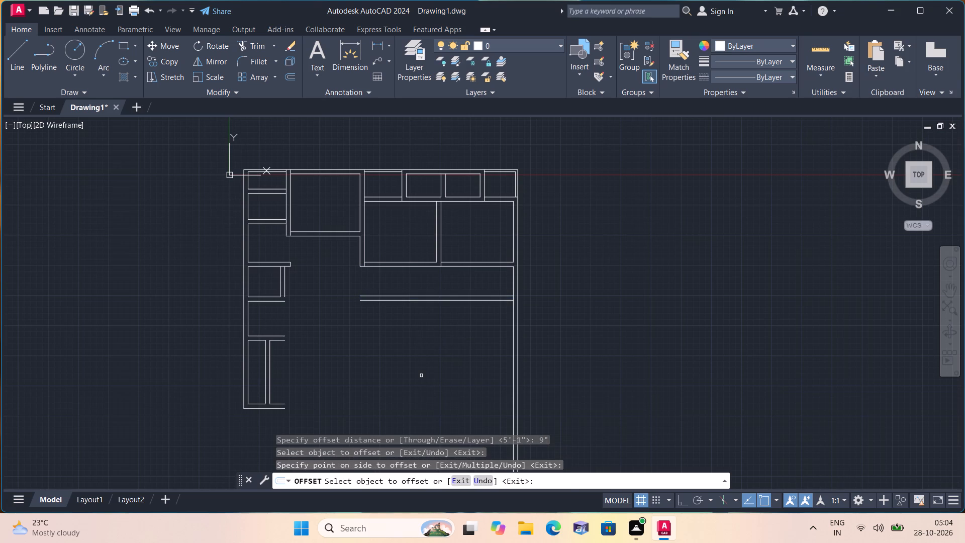
pyautogui.press('space')
# Offset the inner line of the right outer wall 8'7" to the left, below the two large right-hand rooms.
pyautogui.press('space')
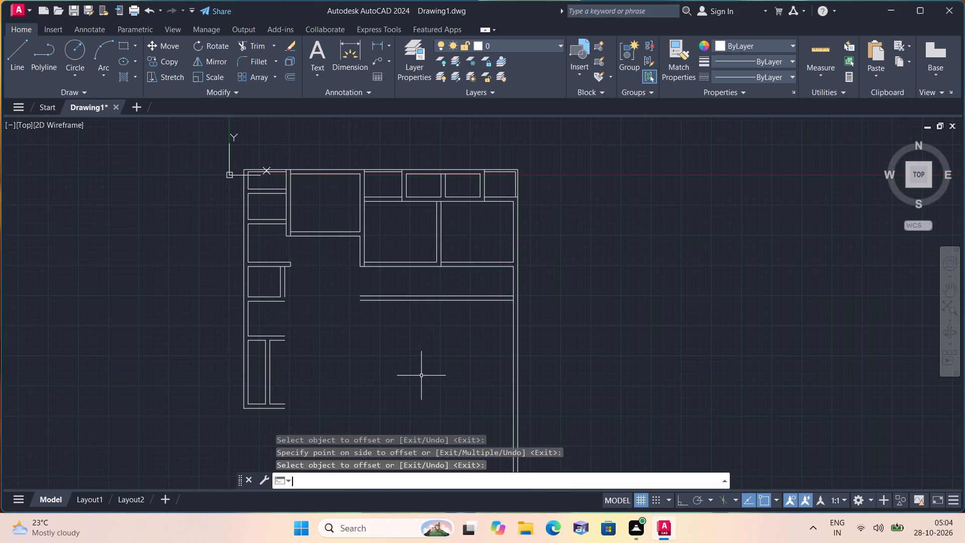
pyautogui.write('8\'7"')
pyautogui.press('space')
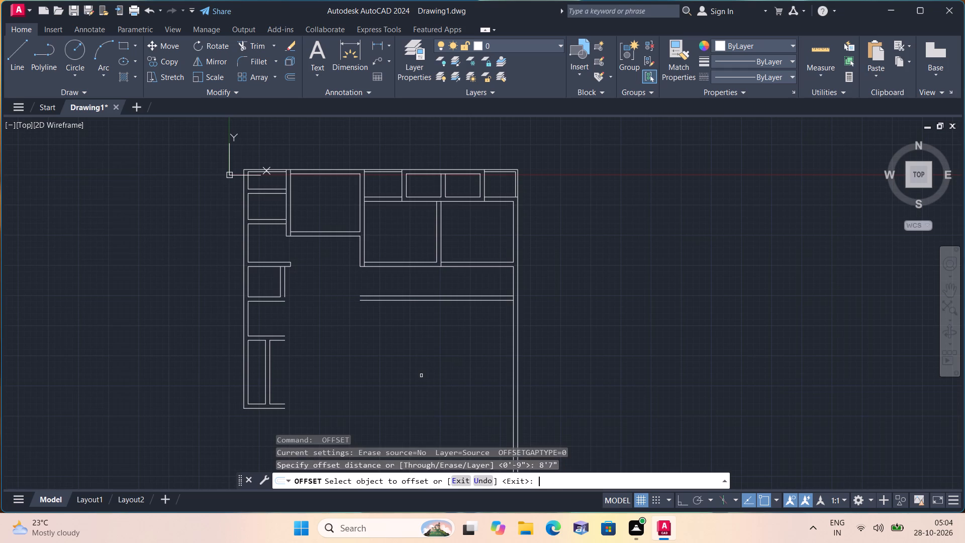
pyautogui.scroll(1, 507, 284)
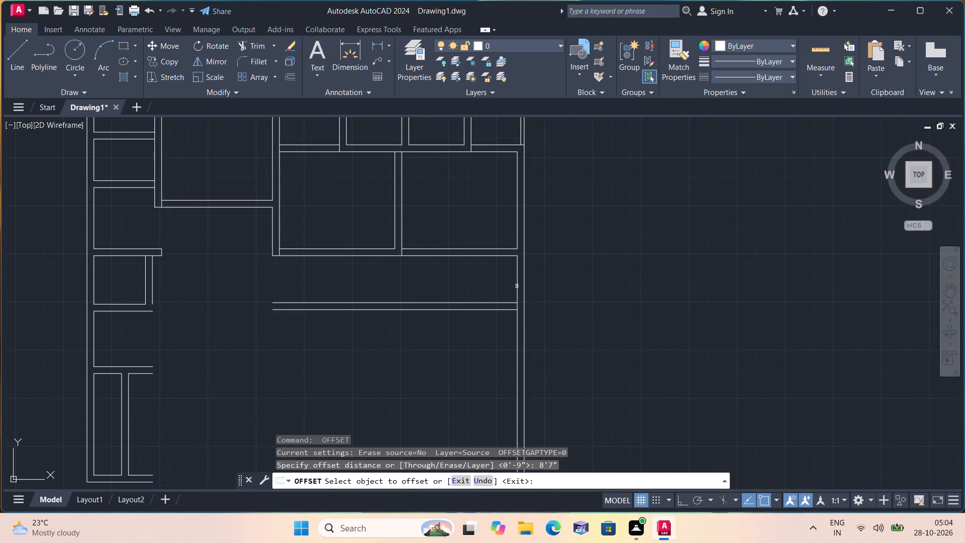
pyautogui.click(517, 287)
pyautogui.click(328, 332)
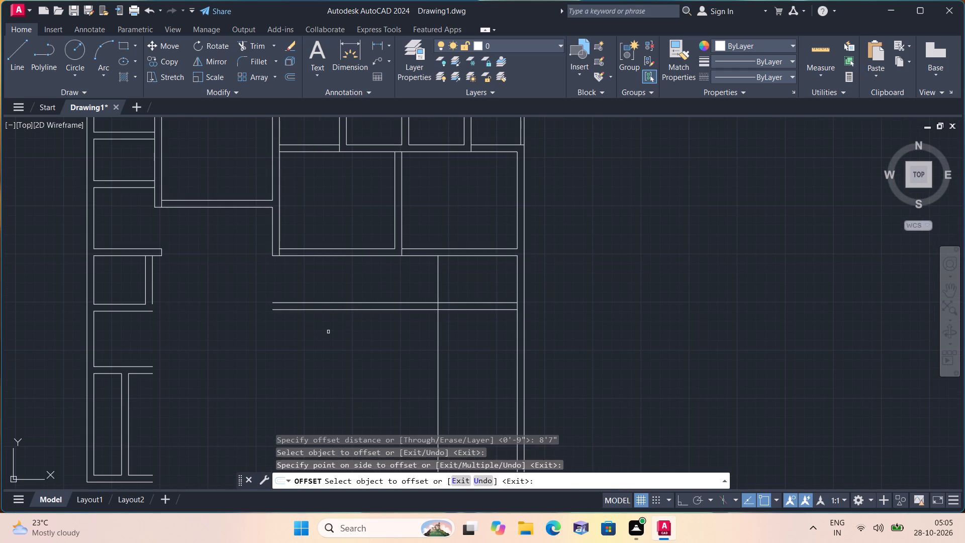
pyautogui.press('space')
# Offset the new vertical line 9" to the left to form a wall.
pyautogui.press('space')
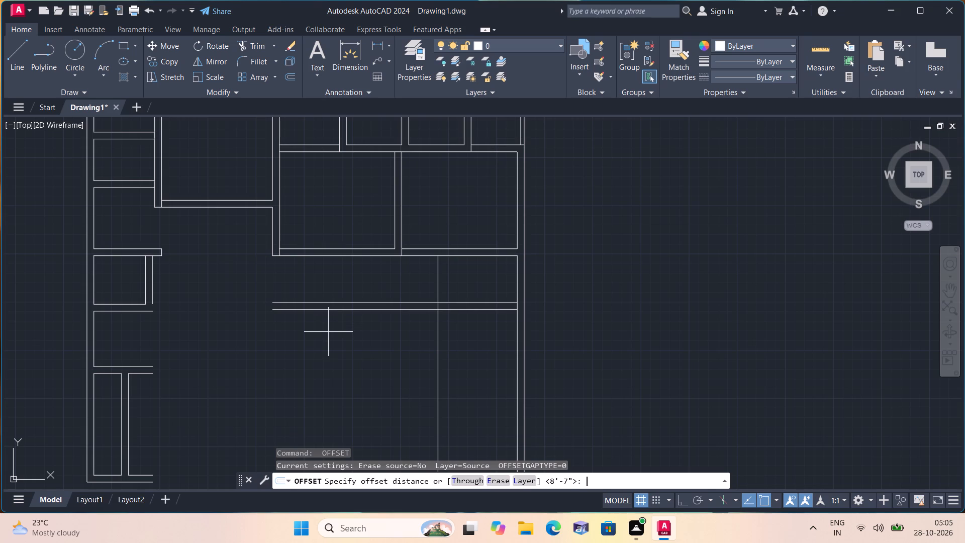
pyautogui.write('9"')
pyautogui.press('space')
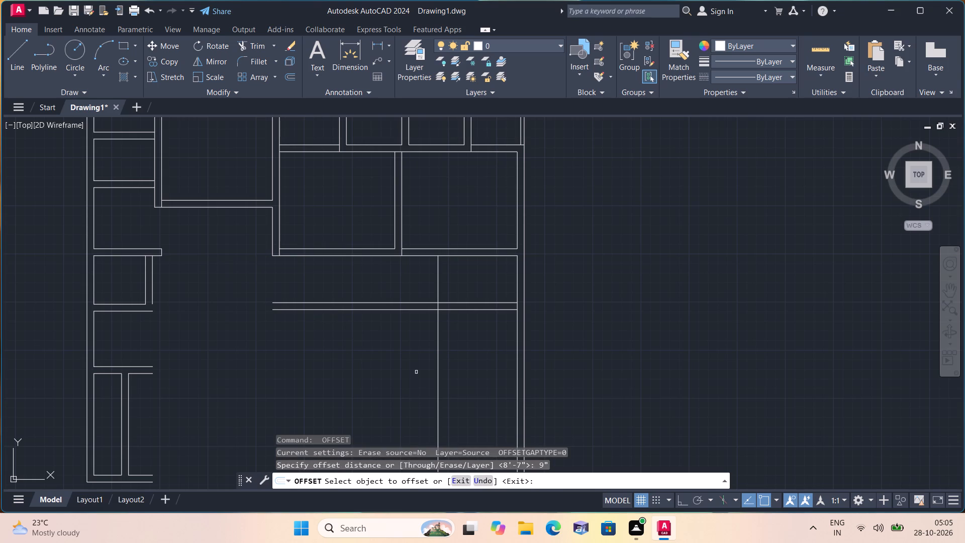
pyautogui.click(437, 370)
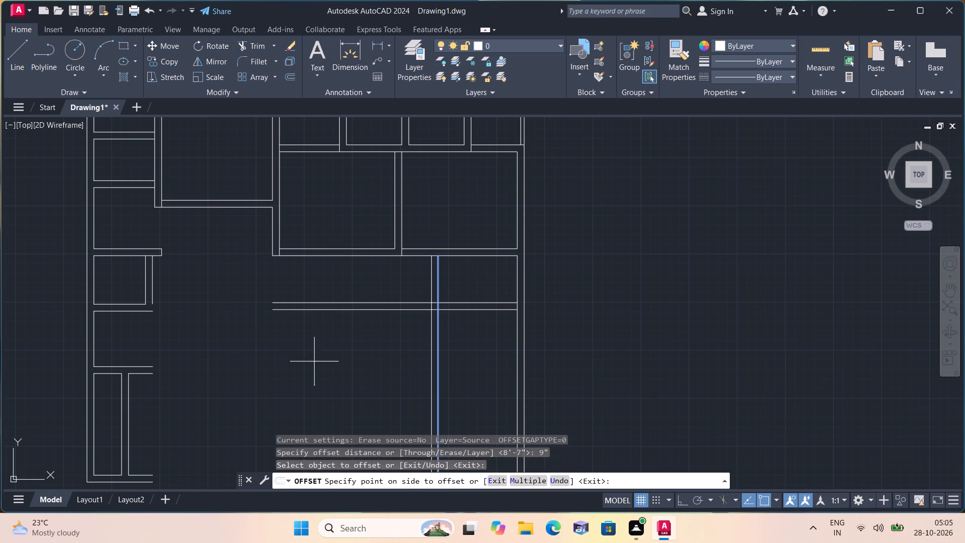
pyautogui.click(289, 352)
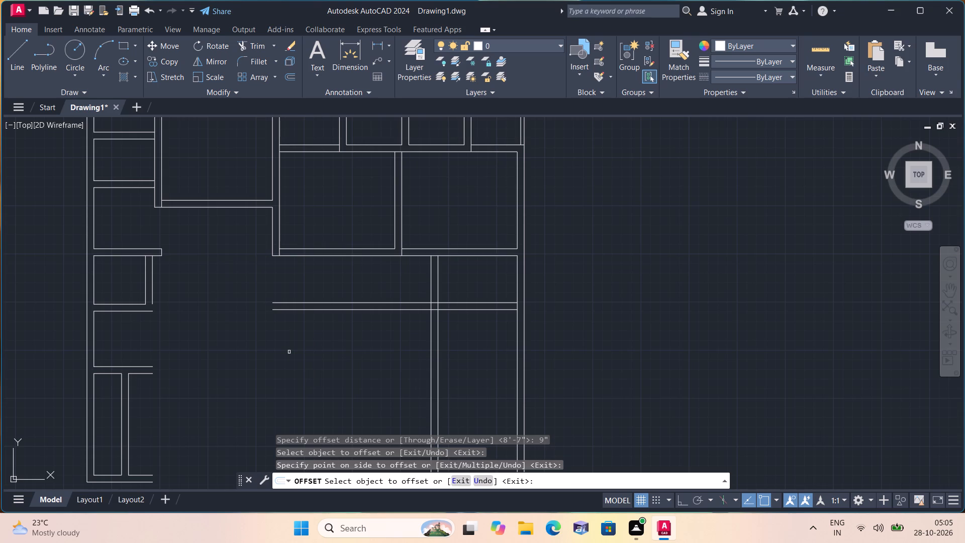
pyautogui.press('space')
# Trim the new horizontal lines left of the new vertical wall and the vertical lines below the new horizontal wall.
pyautogui.write('tri')
pyautogui.write('m')
pyautogui.press('space')
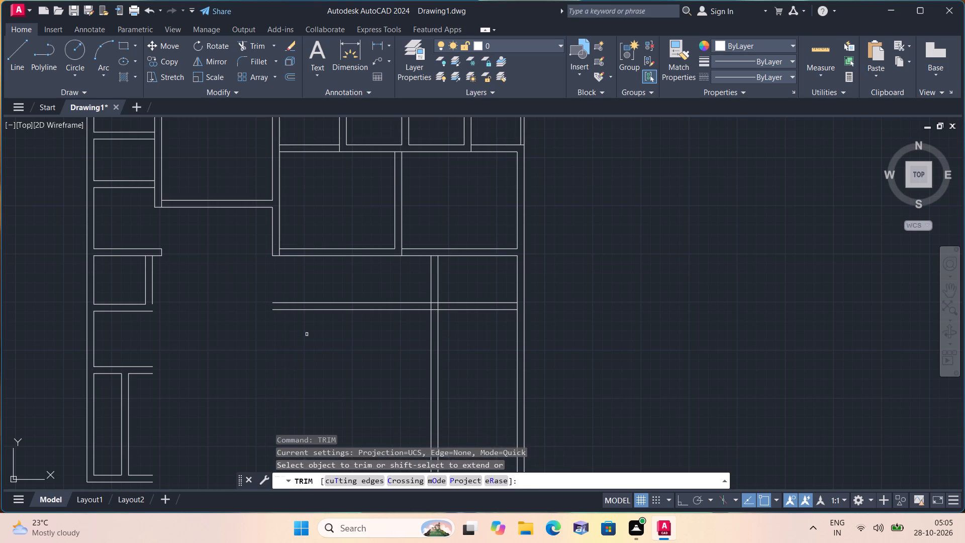
pyautogui.moveTo(408, 293); pyautogui.dragTo(457, 352)
# Trim the overlapping pieces at the new small room's upper-left junction, lower-left corner and lower junction with the right outer wall.
pyautogui.moveTo(391, 350); pyautogui.dragTo(395, 370, button='middle')
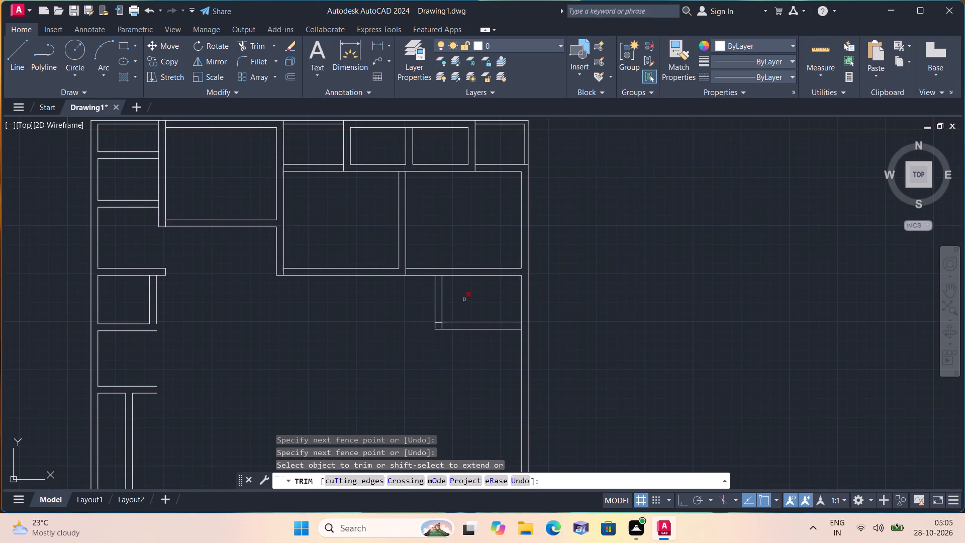
pyautogui.scroll(1, 441, 271)
pyautogui.click(436, 276)
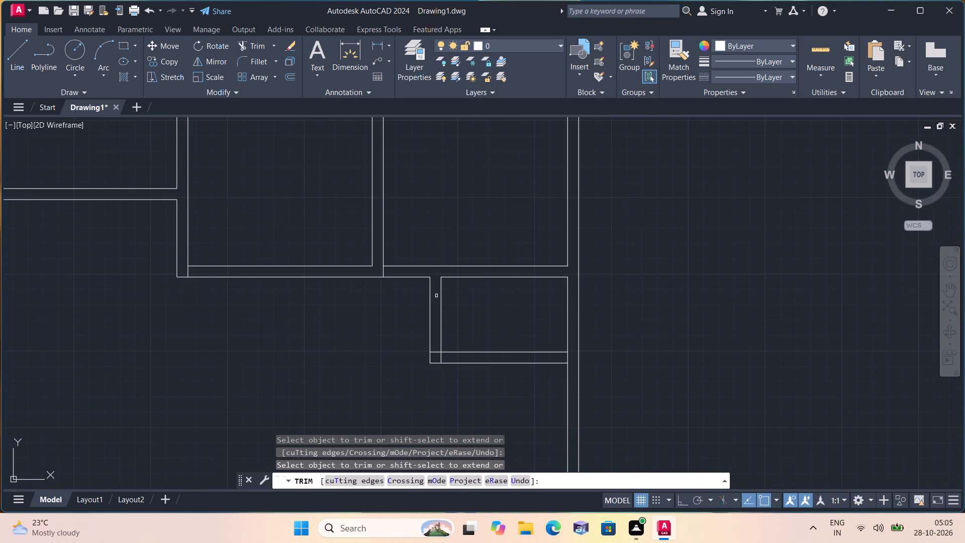
pyautogui.scroll(1, 440, 355)
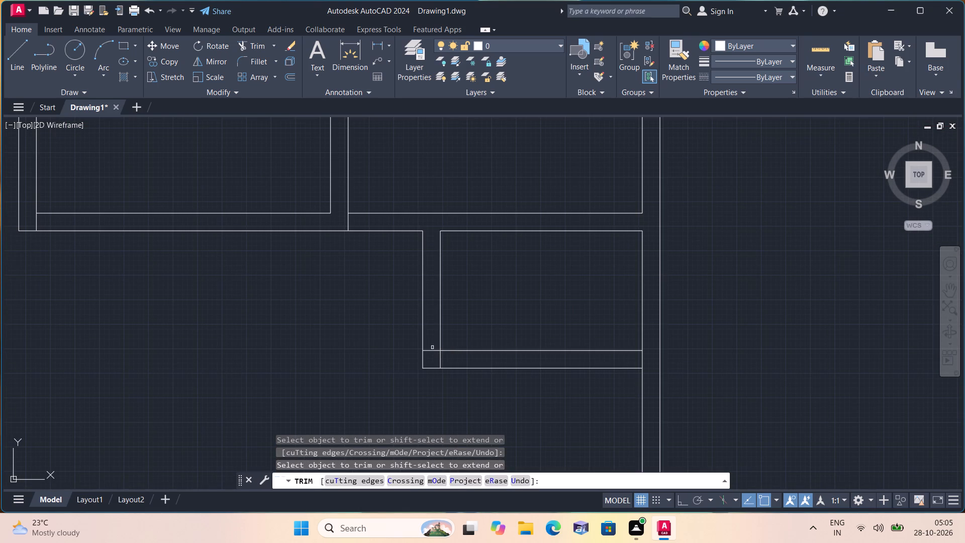
pyautogui.moveTo(432, 346); pyautogui.dragTo(431, 359)
pyautogui.scroll(-1, 431, 359)
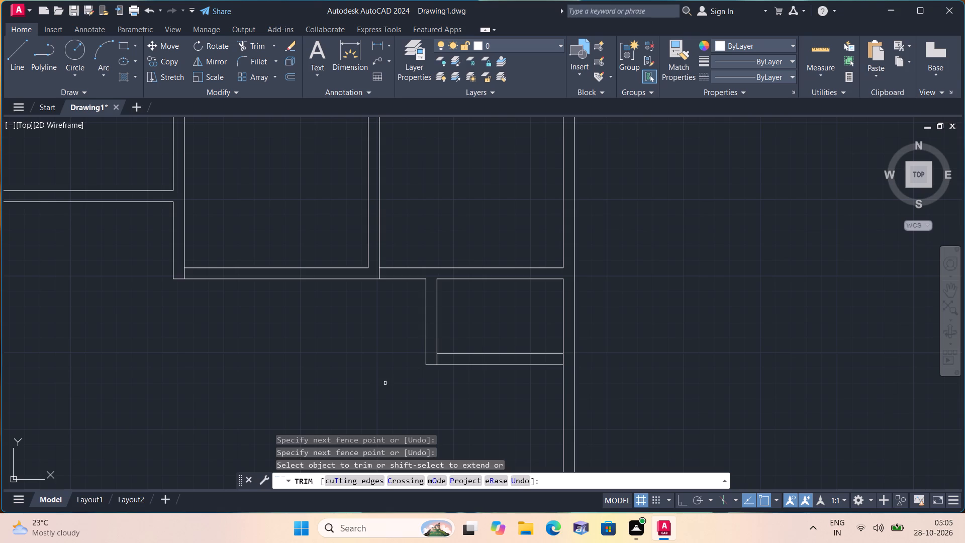
pyautogui.click(562, 357)
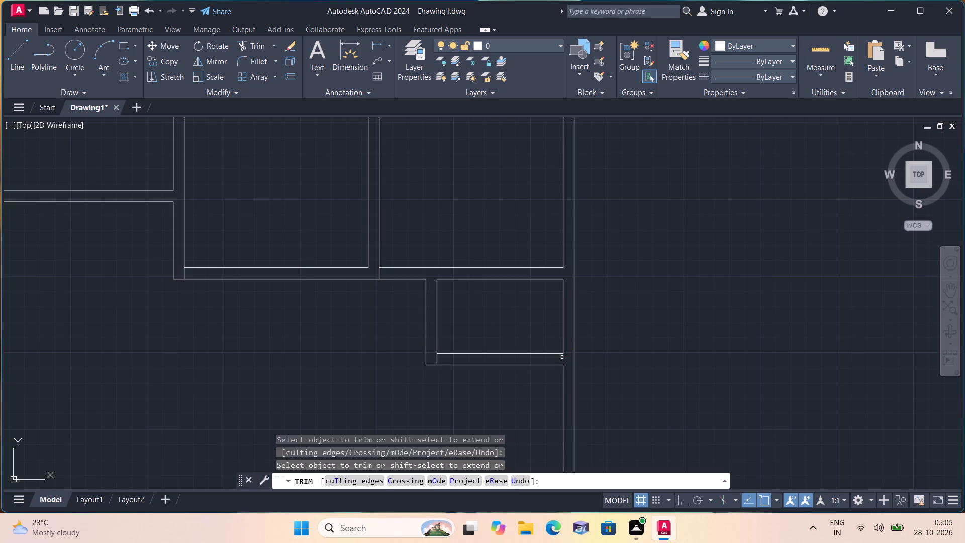
pyautogui.moveTo(364, 417); pyautogui.dragTo(396, 398, button='middle')
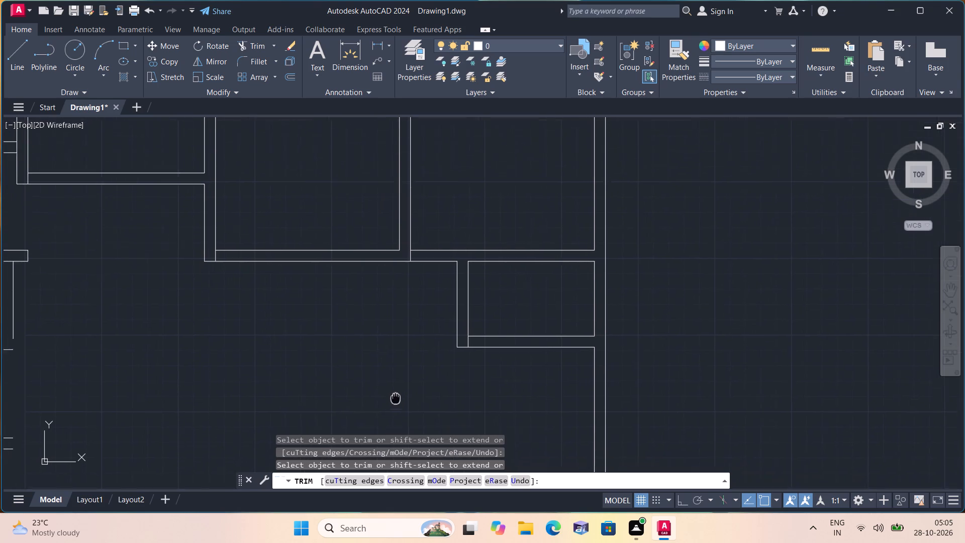
pyautogui.moveTo(396, 398); pyautogui.dragTo(404, 365, button='middle')
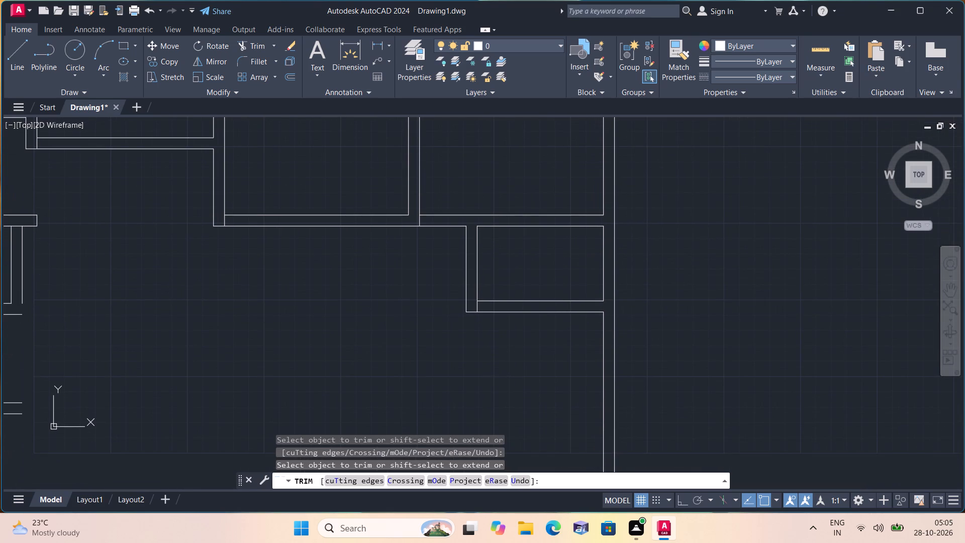
pyautogui.press('space')
# Extend both lines of the horizontal wall above the lower-left narrow room to the right outer wall's inner line.
pyautogui.write('exte')
pyautogui.press('space')
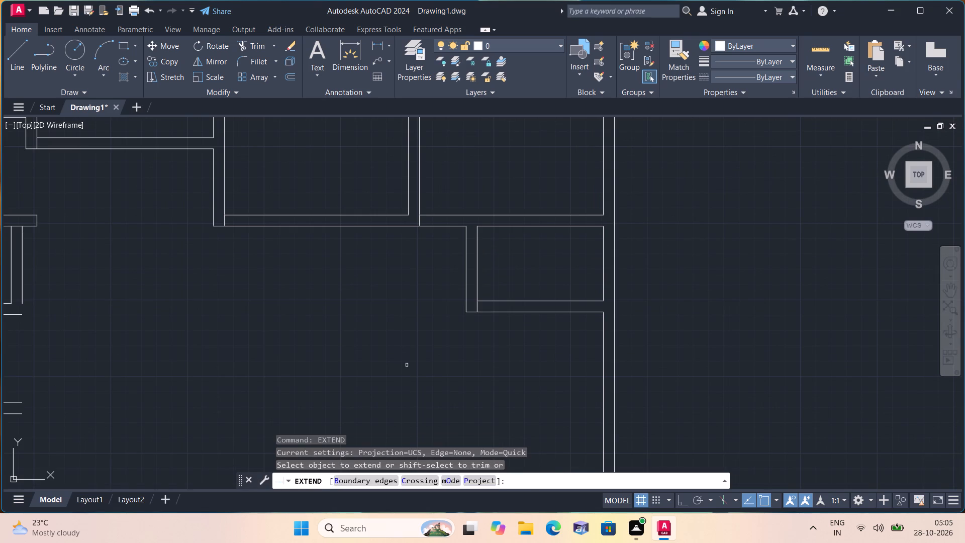
pyautogui.scroll(-1, 392, 380)
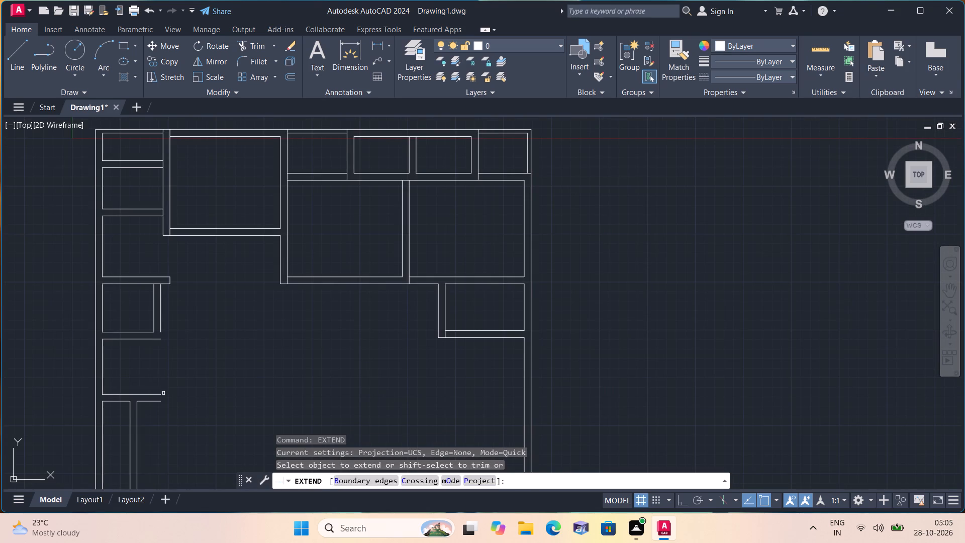
pyautogui.moveTo(234, 399); pyautogui.dragTo(199, 347, button='middle')
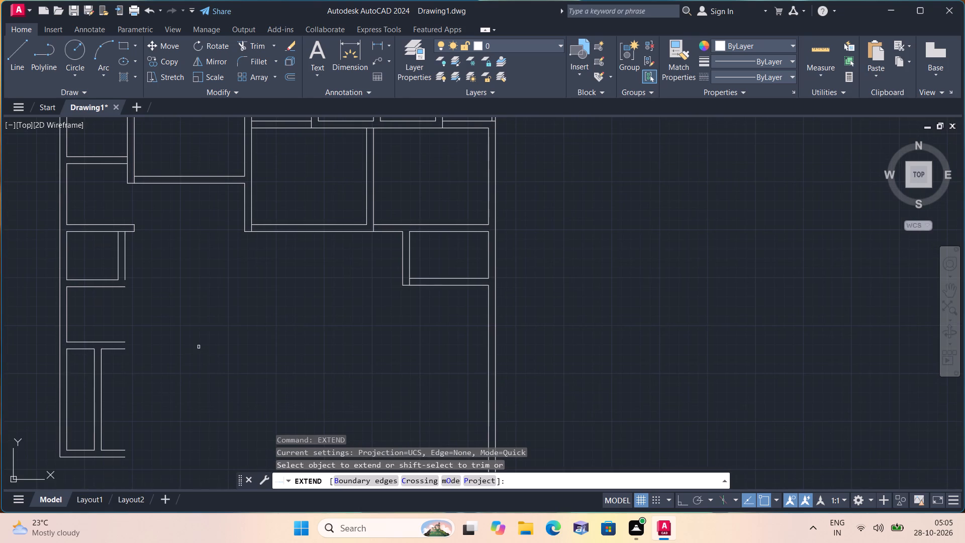
pyautogui.click(122, 342)
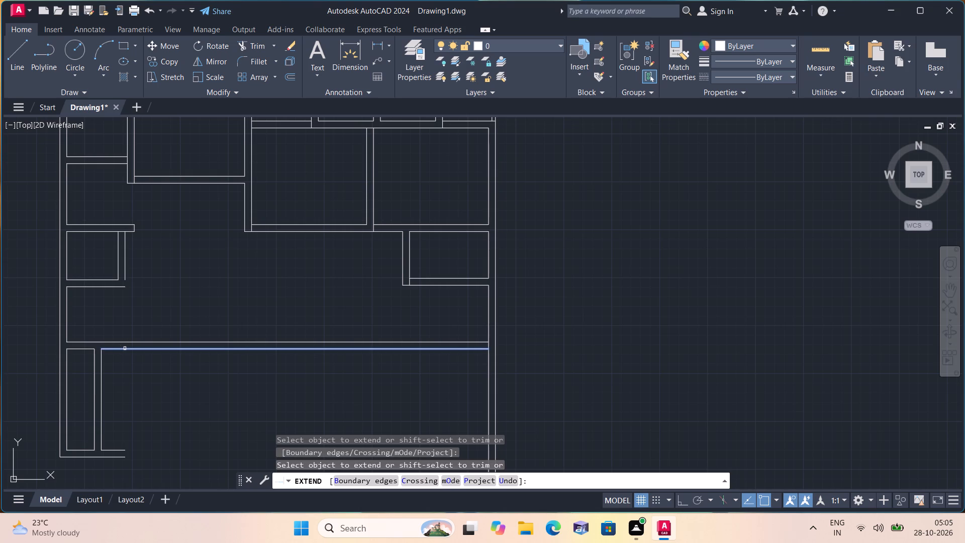
pyautogui.click(125, 348)
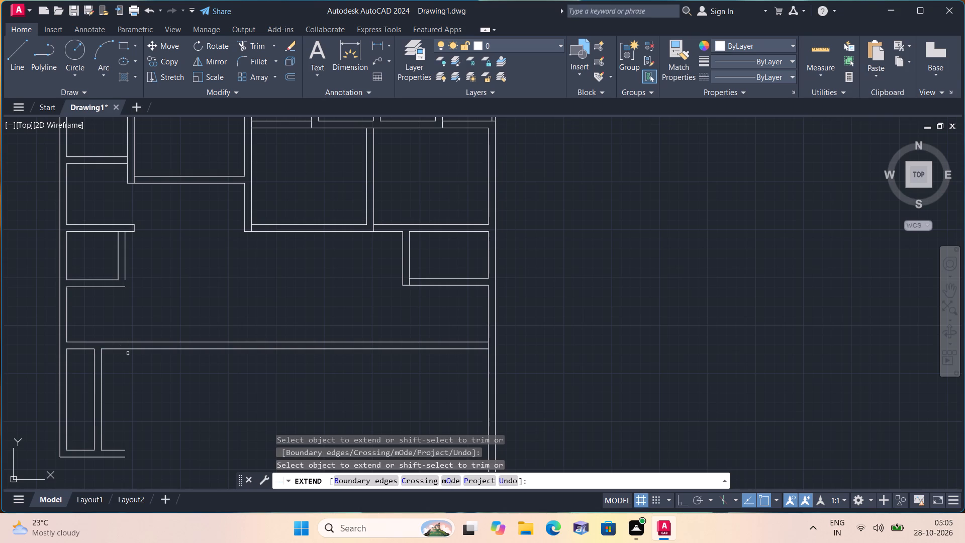
pyautogui.moveTo(299, 432); pyautogui.dragTo(314, 368, button='middle')
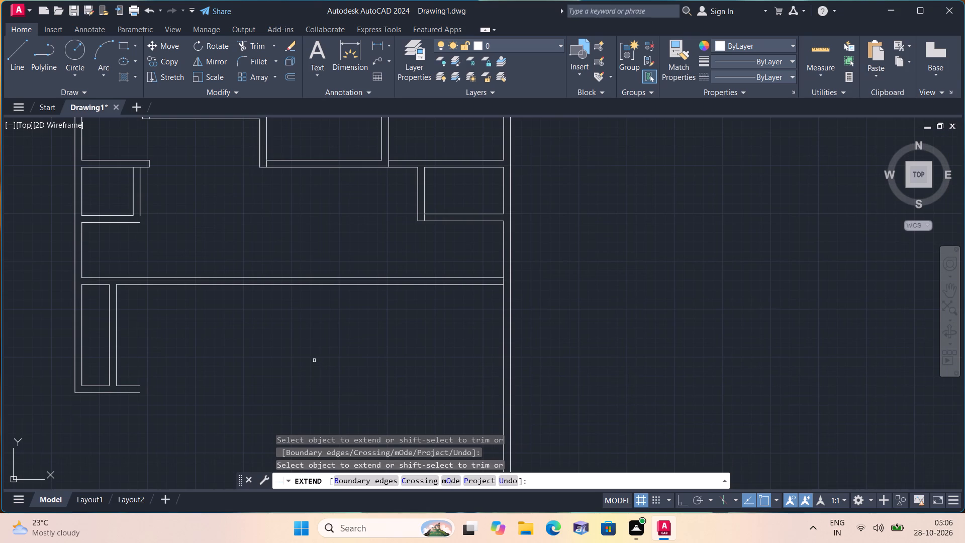
pyautogui.press('space')
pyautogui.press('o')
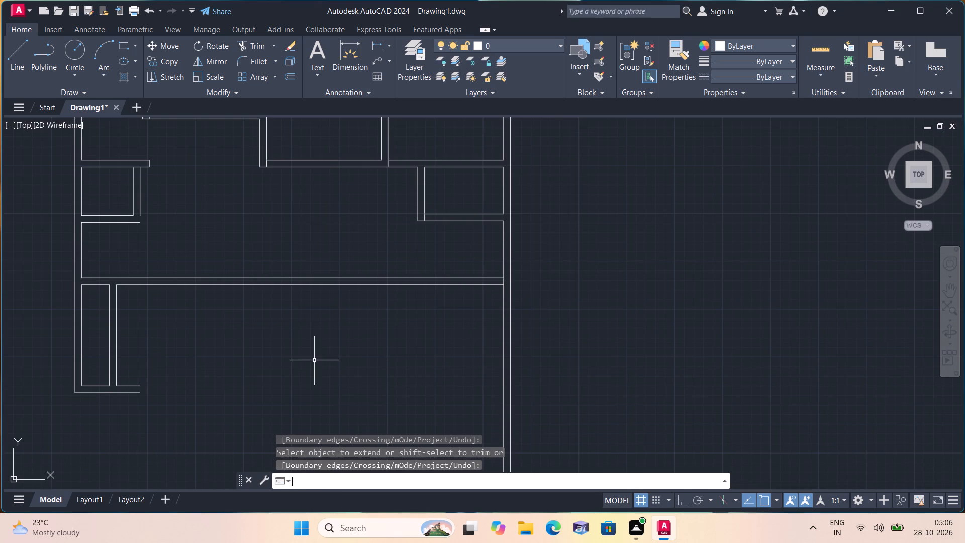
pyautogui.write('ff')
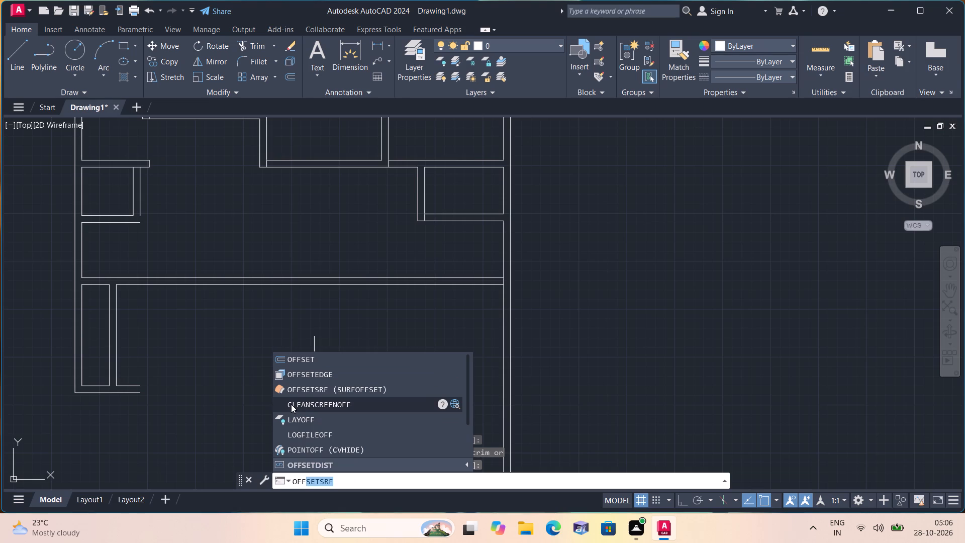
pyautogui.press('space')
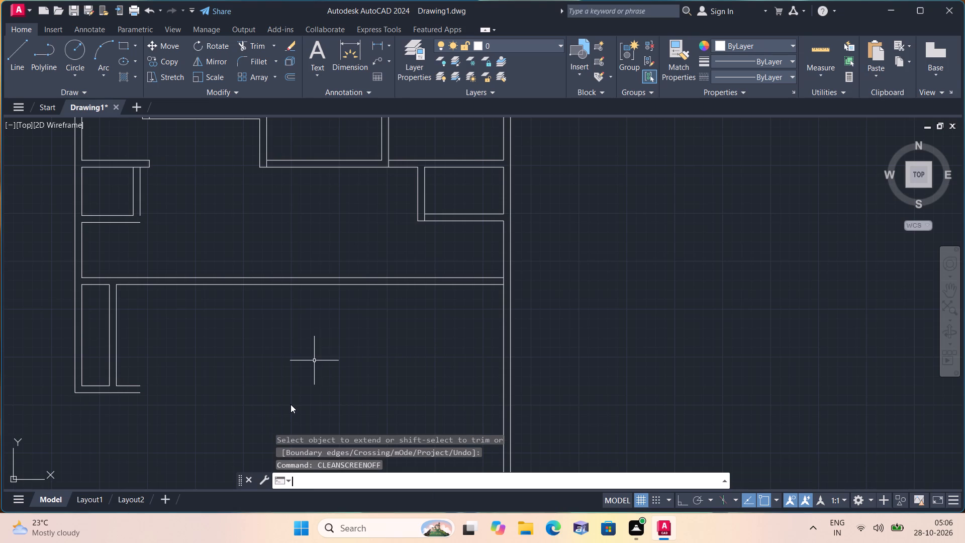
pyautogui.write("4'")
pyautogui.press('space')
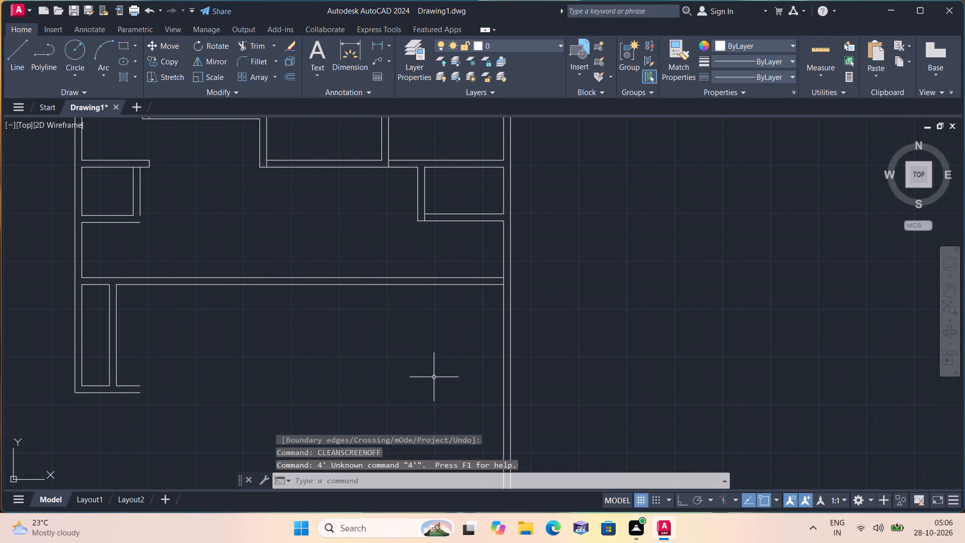
# Offset the inner line of the right outer wall 4' to the left, below the small right-hand room.
pyautogui.write('off')
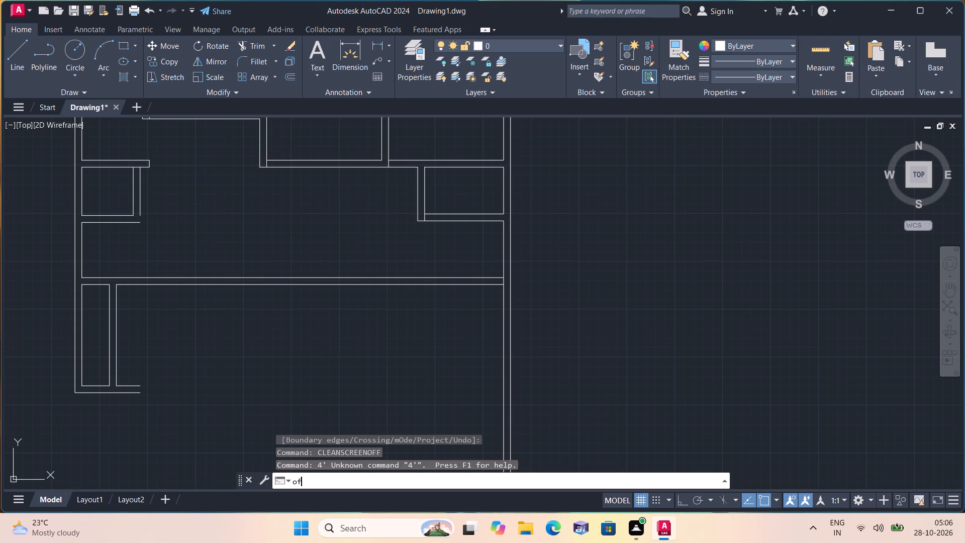
pyautogui.press('space')
pyautogui.write("4'")
pyautogui.press('space')
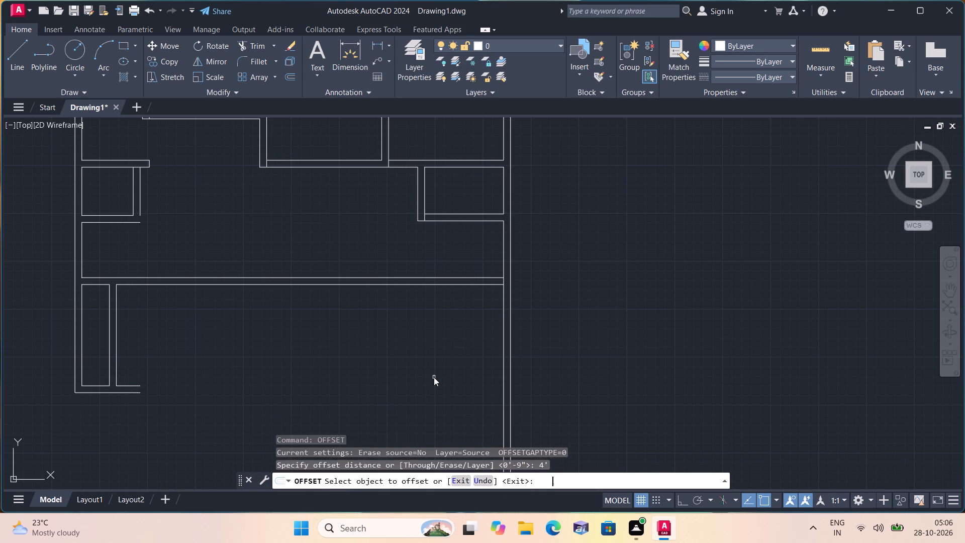
pyautogui.click(502, 357)
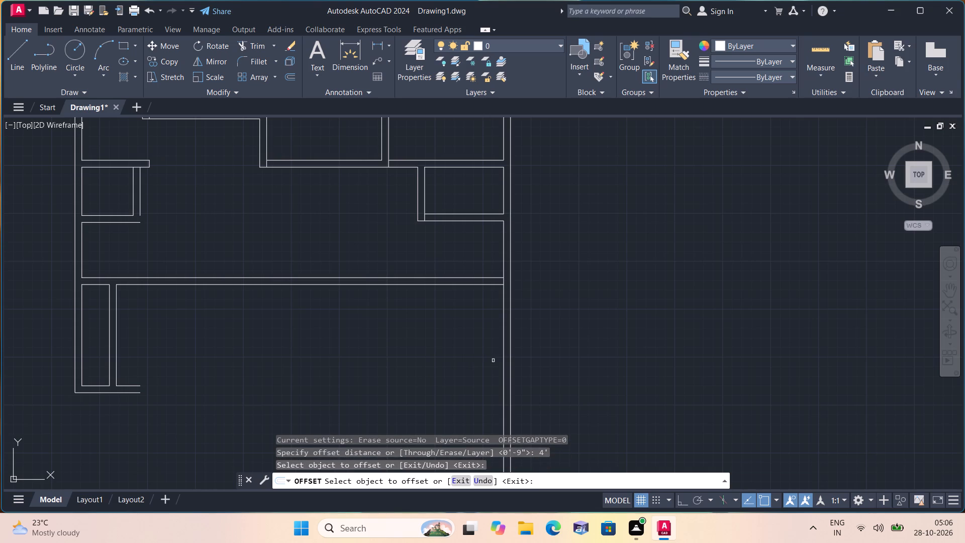
pyautogui.click(506, 373)
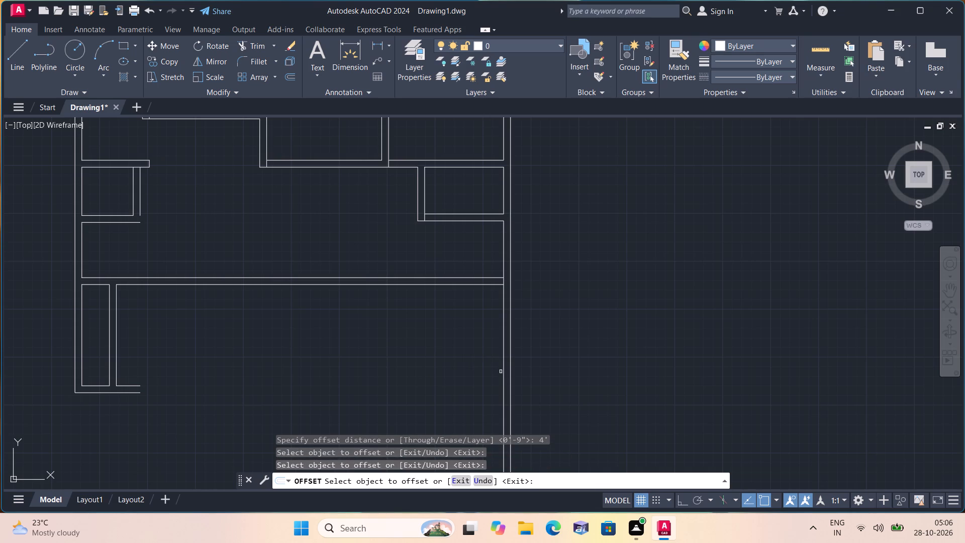
pyautogui.click(503, 374)
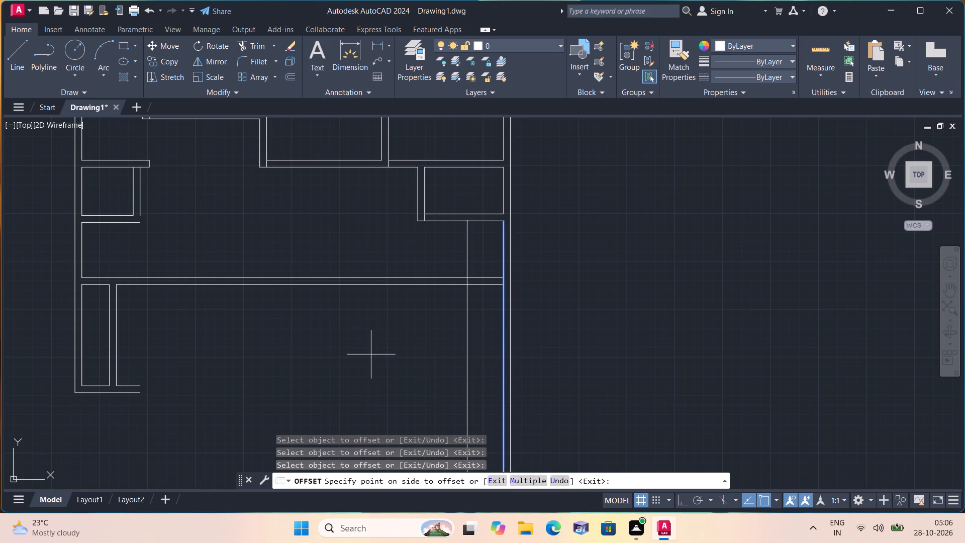
pyautogui.click(371, 354)
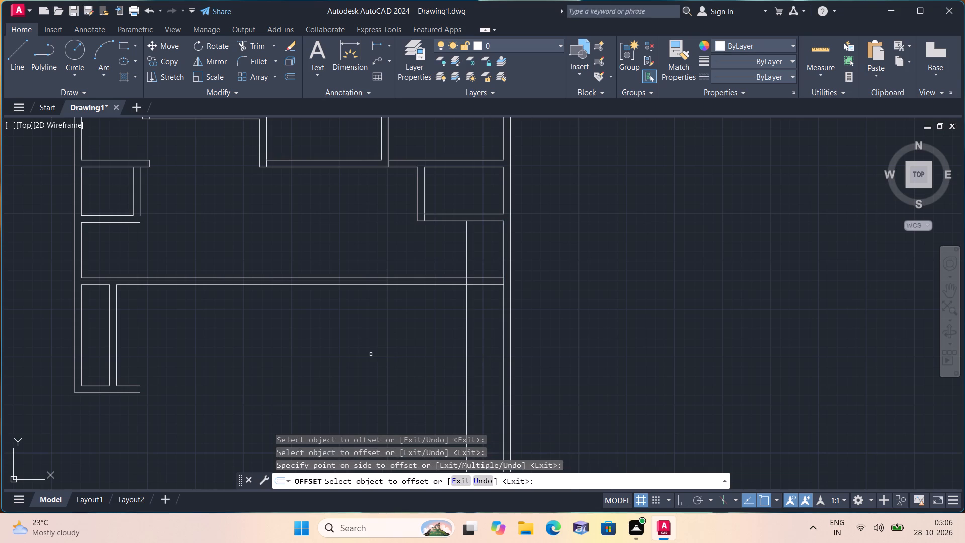
pyautogui.press('space')
# Offset the new vertical line 9" to the left to form a wall.
pyautogui.press('space')
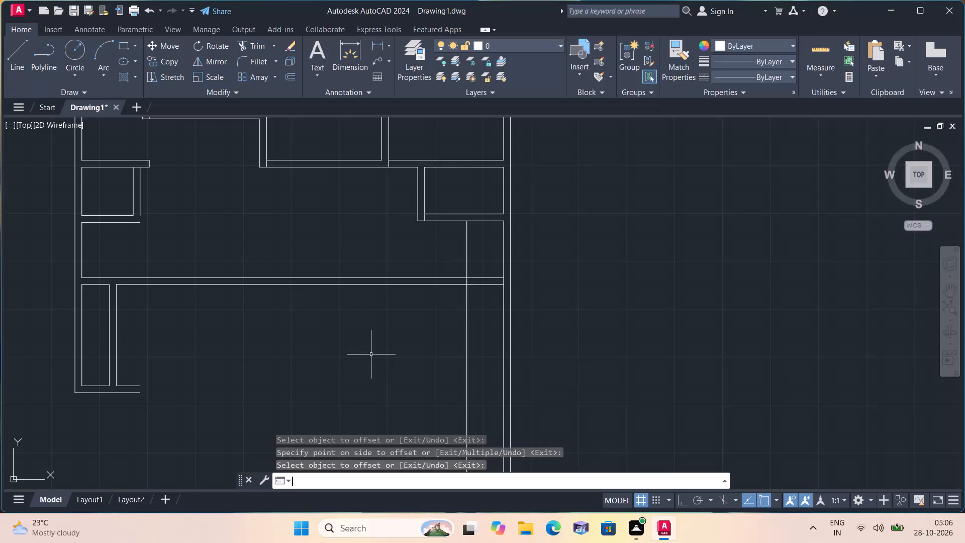
pyautogui.press('9')
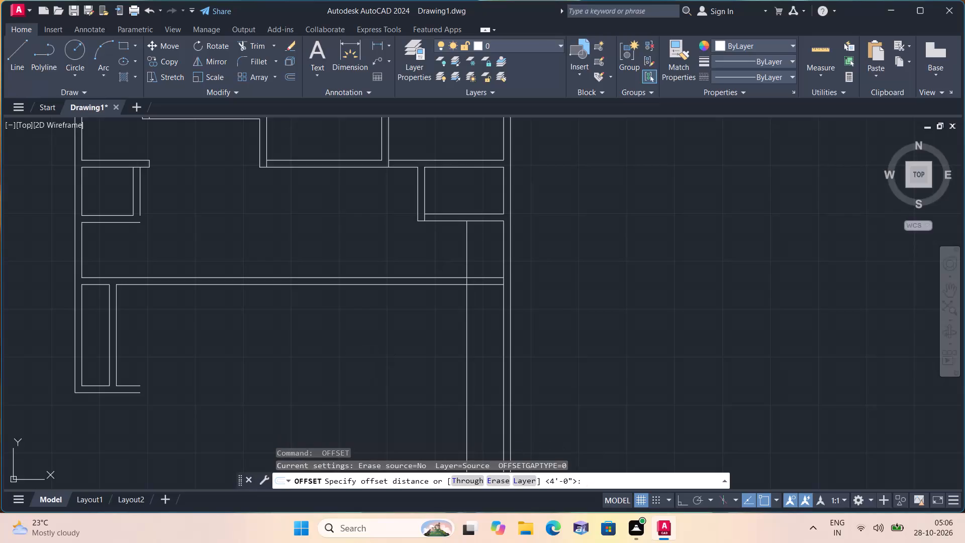
pyautogui.hotkey('shift', '"')
pyautogui.press('space')
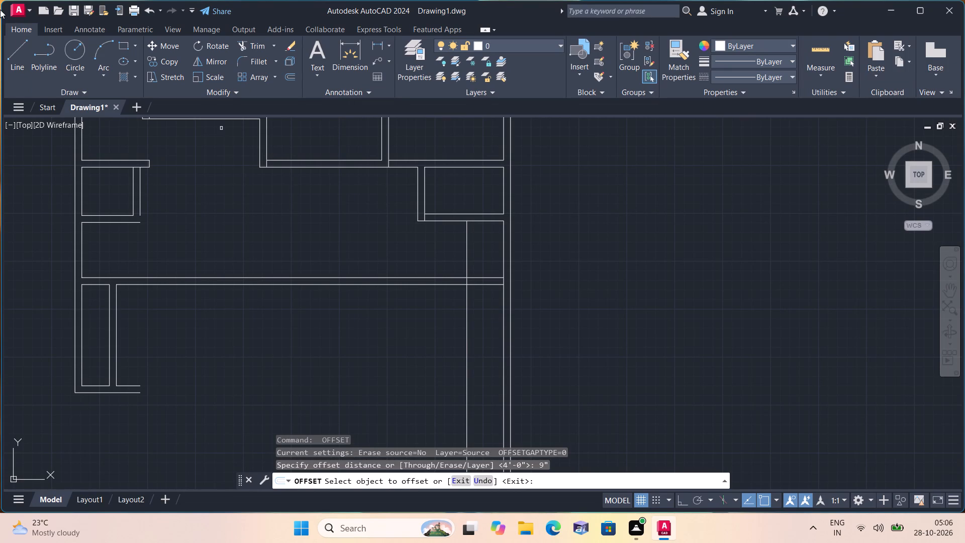
pyautogui.scroll(-2, 346, 264)
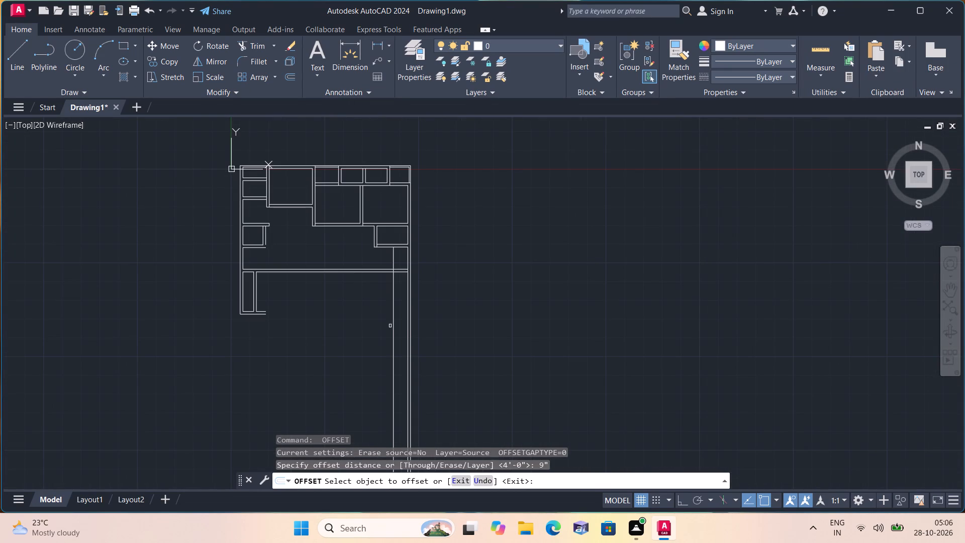
pyautogui.moveTo(394, 329); pyautogui.dragTo(388, 324)
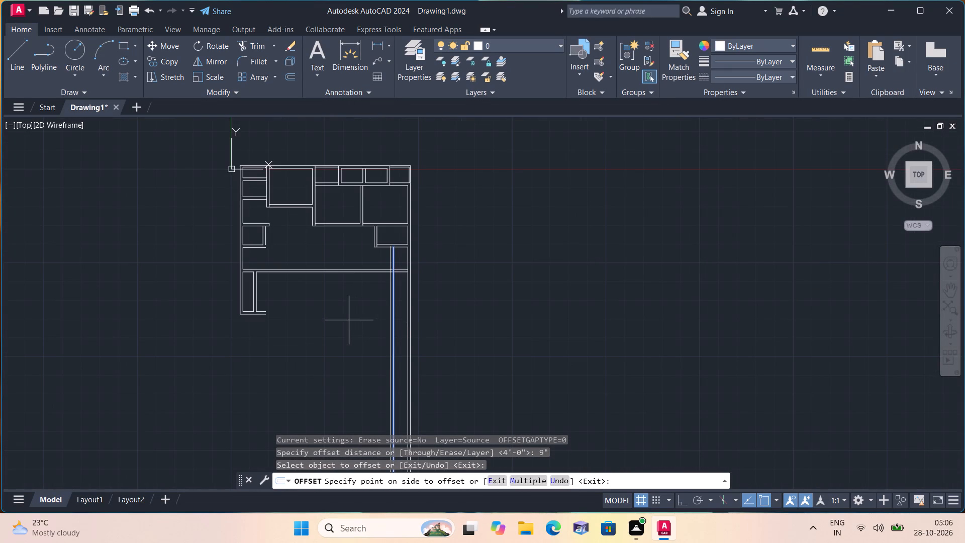
pyautogui.click(349, 320)
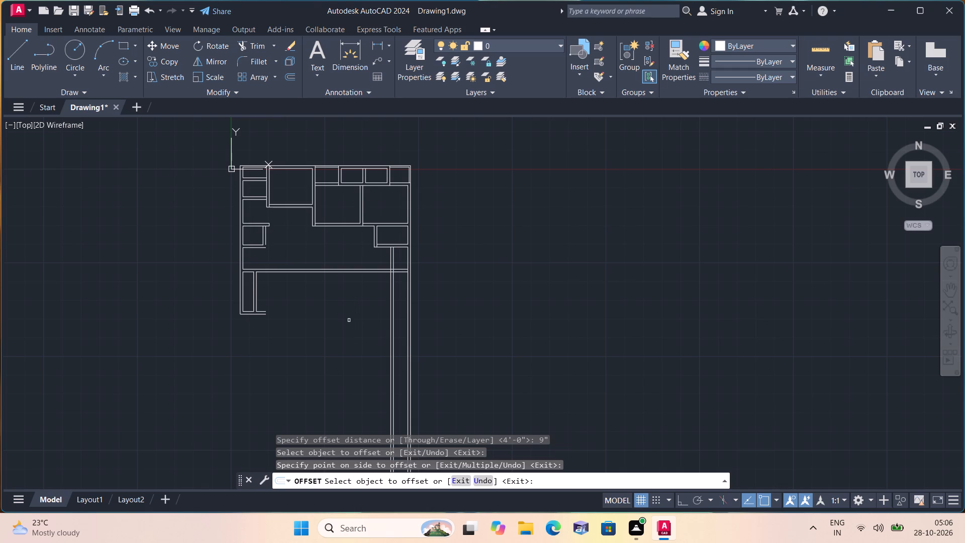
pyautogui.press('space')
# Trim the extended horizontal wall lines right of the new vertical wall and the new vertical lines above the horizontal wall.
pyautogui.write('tr')
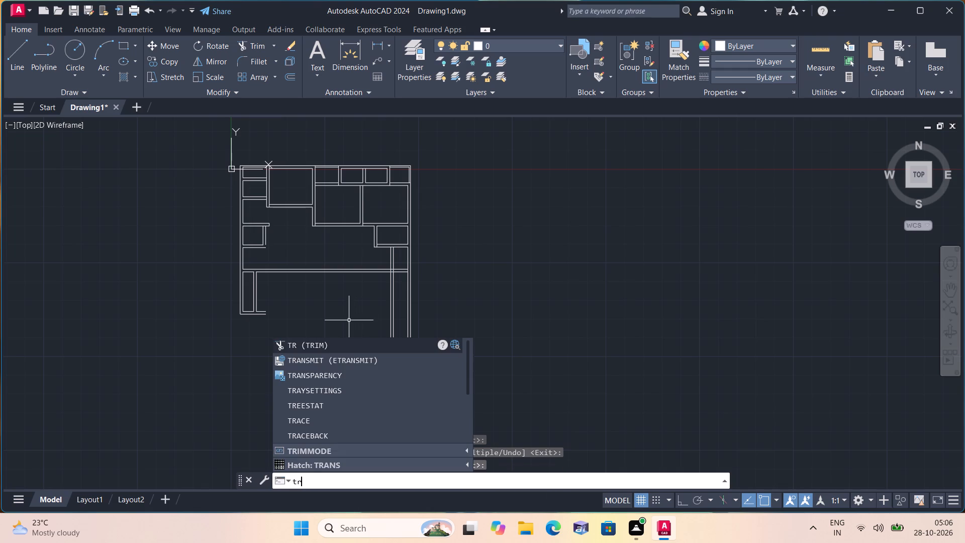
pyautogui.write('im')
pyautogui.press('space')
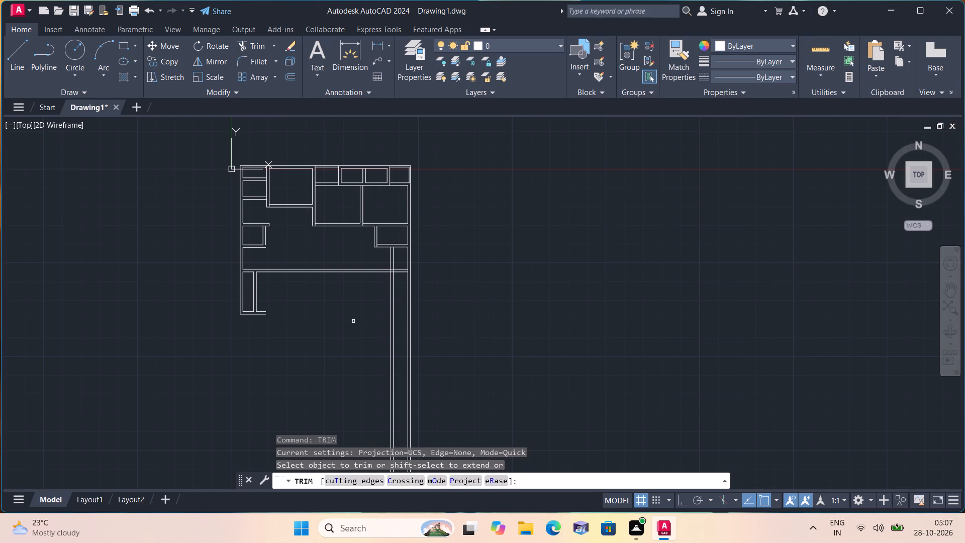
pyautogui.scroll(2, 404, 268)
pyautogui.moveTo(397, 258); pyautogui.dragTo(397, 276)
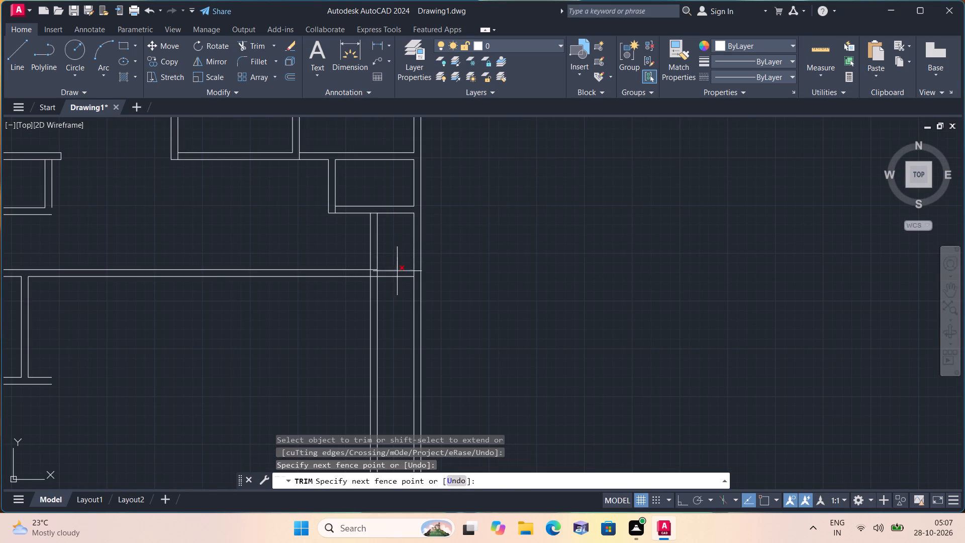
pyautogui.moveTo(397, 276); pyautogui.dragTo(398, 291)
pyautogui.moveTo(392, 255); pyautogui.dragTo(350, 238)
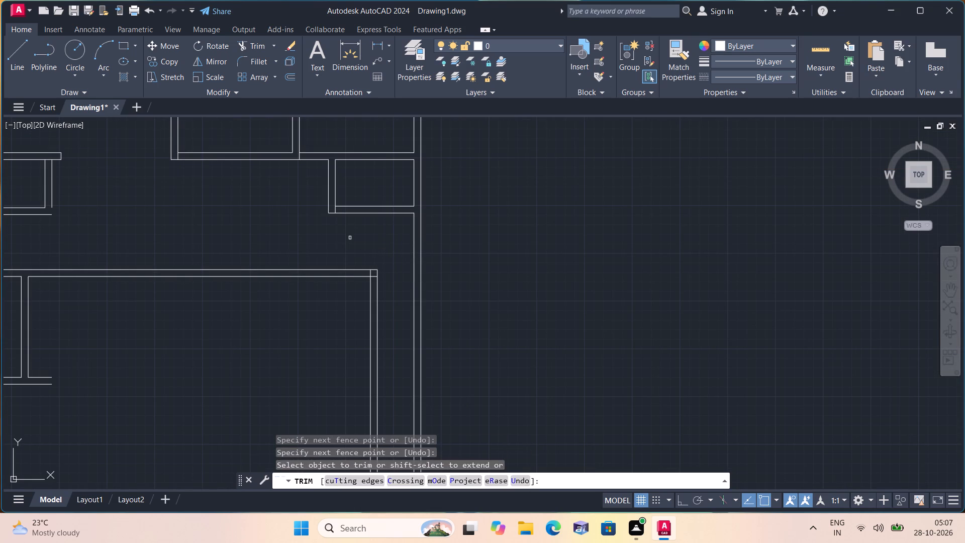
pyautogui.press('space')
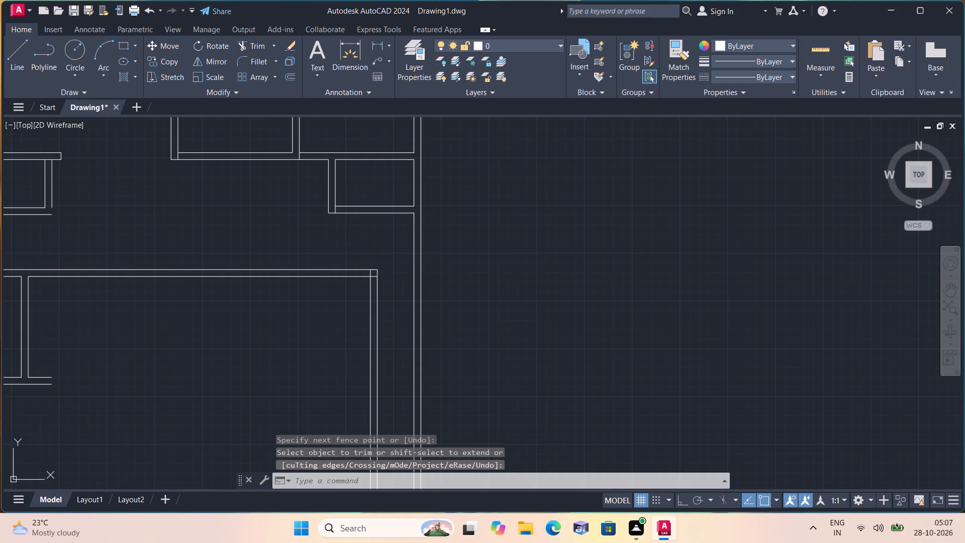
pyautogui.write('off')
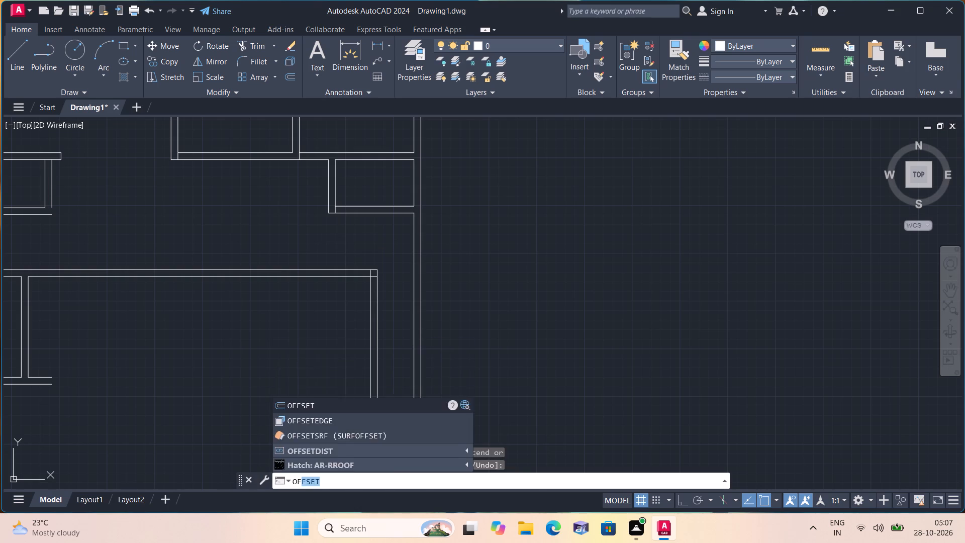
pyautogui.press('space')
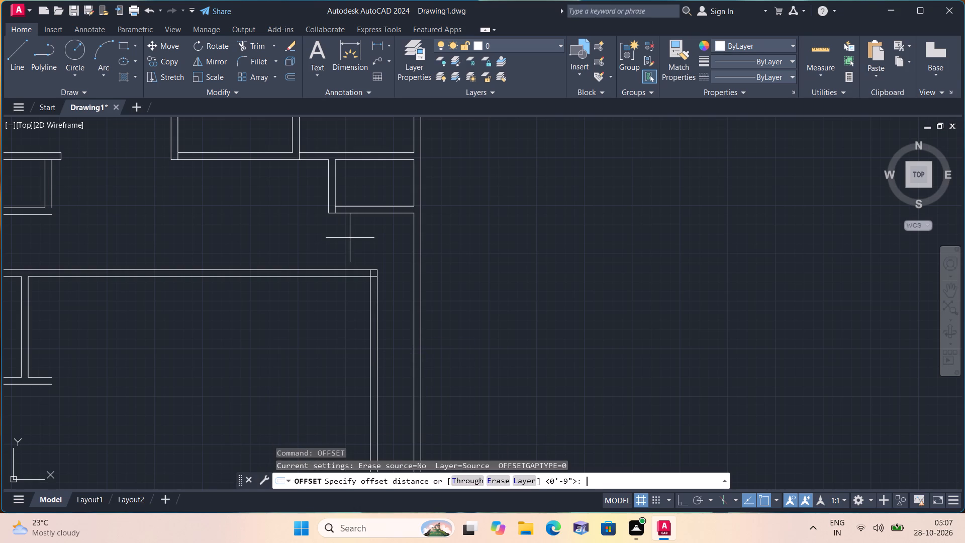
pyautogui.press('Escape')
# Extend both lines of the bottom wall from the lower-left narrow room to the outer line of the right outer wall.
pyautogui.write('exte')
pyautogui.press('space')
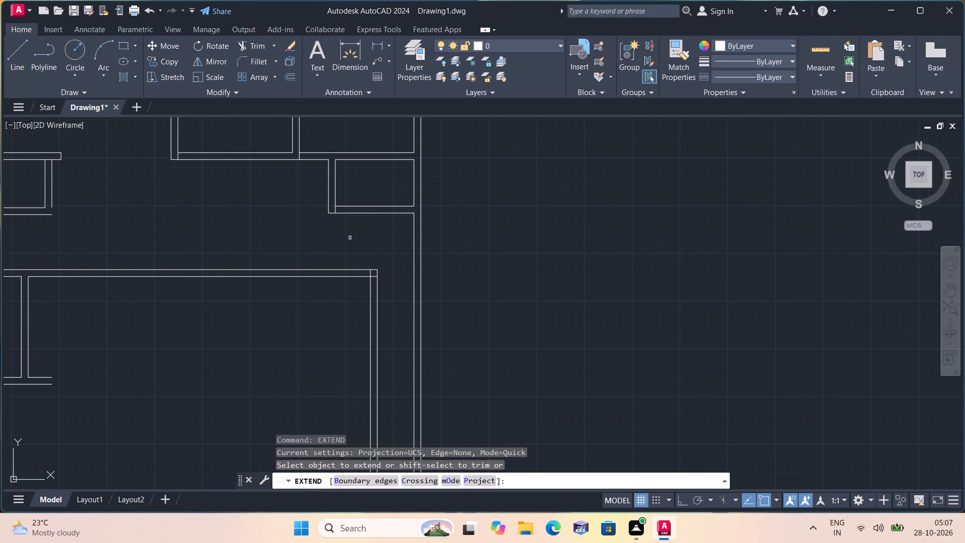
pyautogui.scroll(-1, 117, 343)
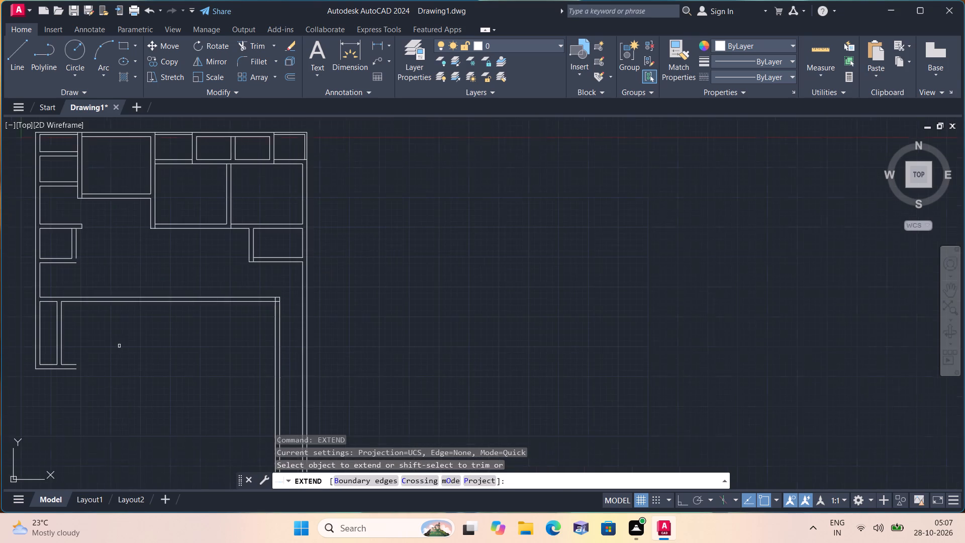
pyautogui.moveTo(120, 346); pyautogui.dragTo(146, 296, button='middle')
pyautogui.click(104, 315)
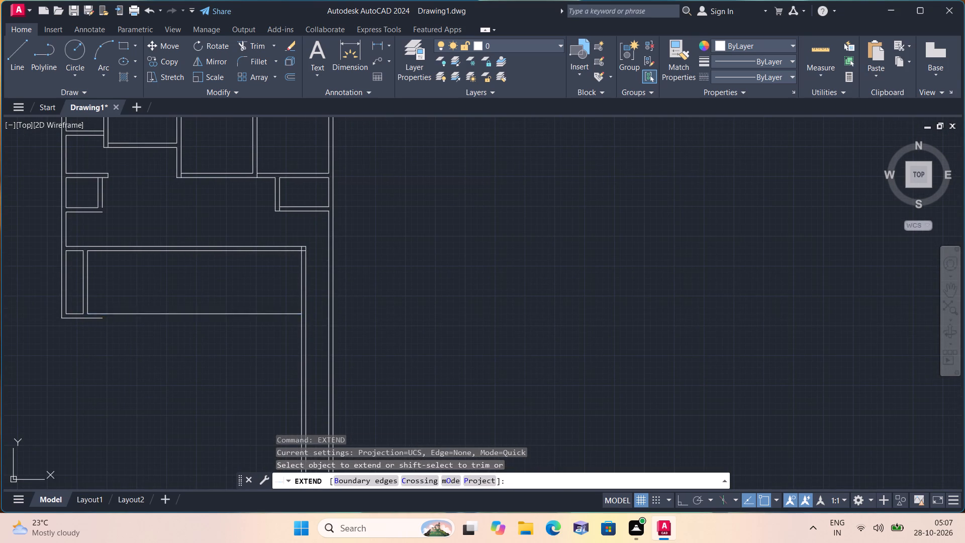
pyautogui.click(104, 320)
pyautogui.moveTo(203, 339); pyautogui.dragTo(220, 326)
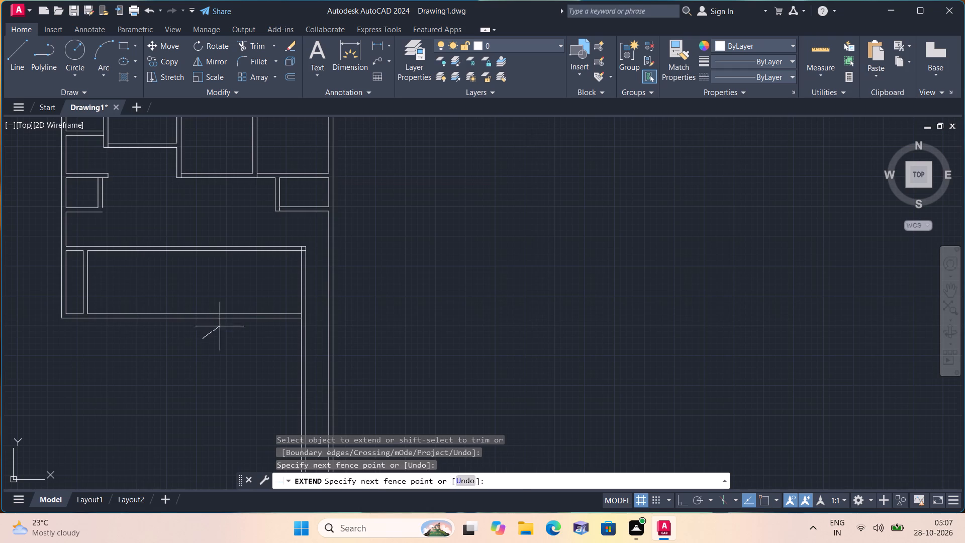
pyautogui.moveTo(220, 326); pyautogui.dragTo(232, 313)
pyautogui.moveTo(254, 308); pyautogui.dragTo(253, 335)
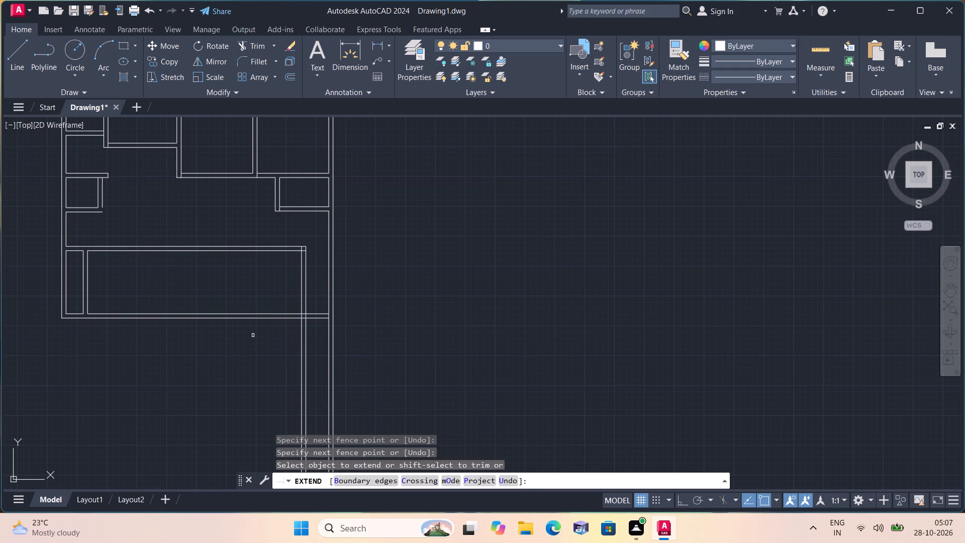
pyautogui.moveTo(253, 335); pyautogui.dragTo(253, 312)
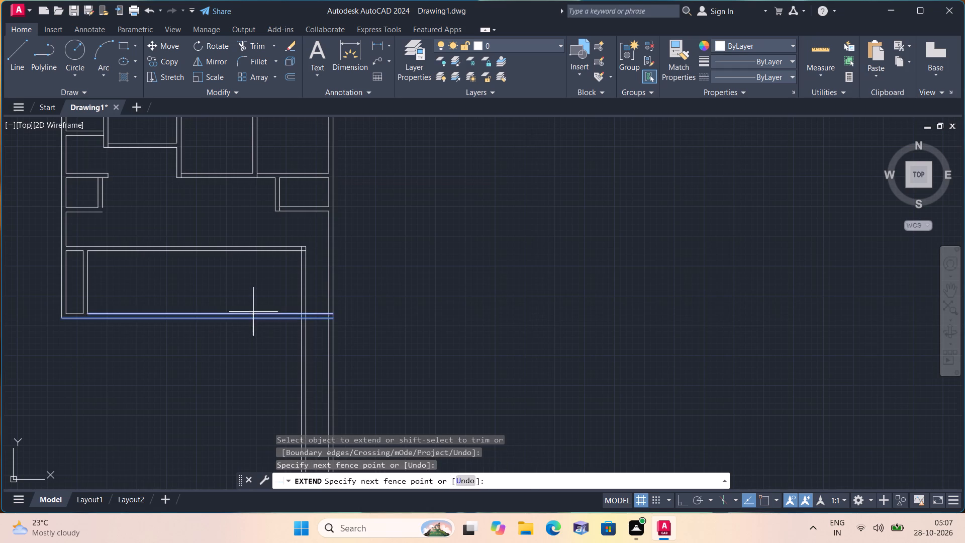
pyautogui.moveTo(253, 312); pyautogui.dragTo(253, 311)
pyautogui.scroll(-1, 203, 343)
pyautogui.press('space')
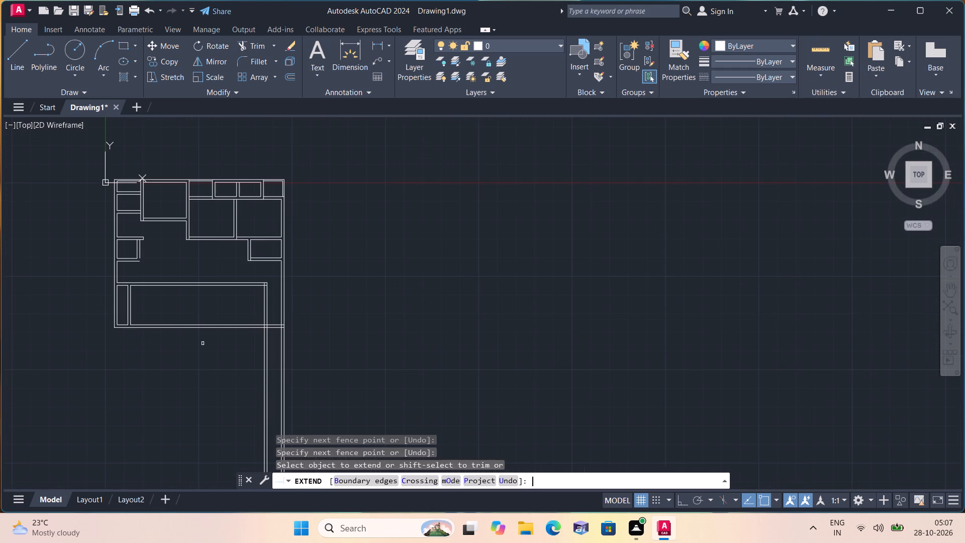
# Trim the inner vertical wall lines and the right outer wall lines where they run below the bottom wall.
pyautogui.write('tr')
pyautogui.write('im')
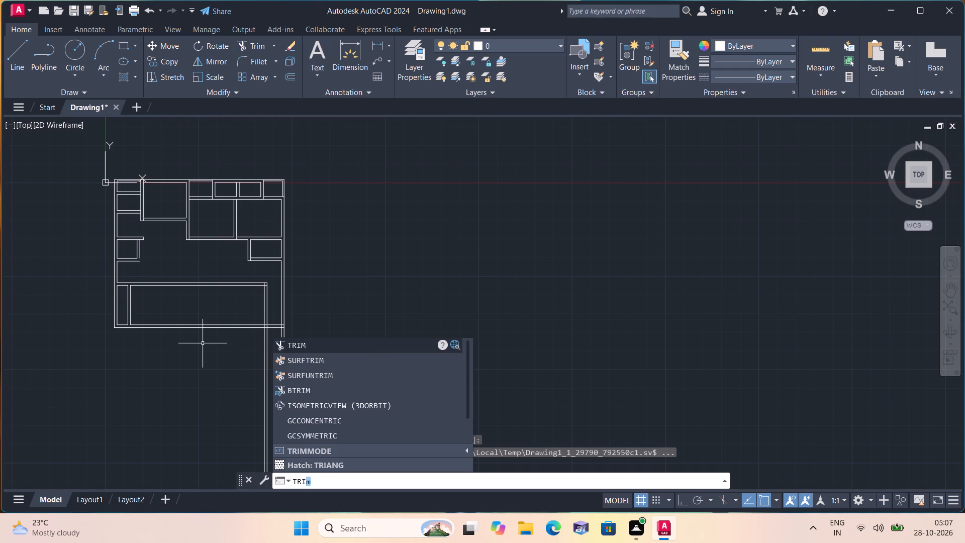
pyautogui.press('space')
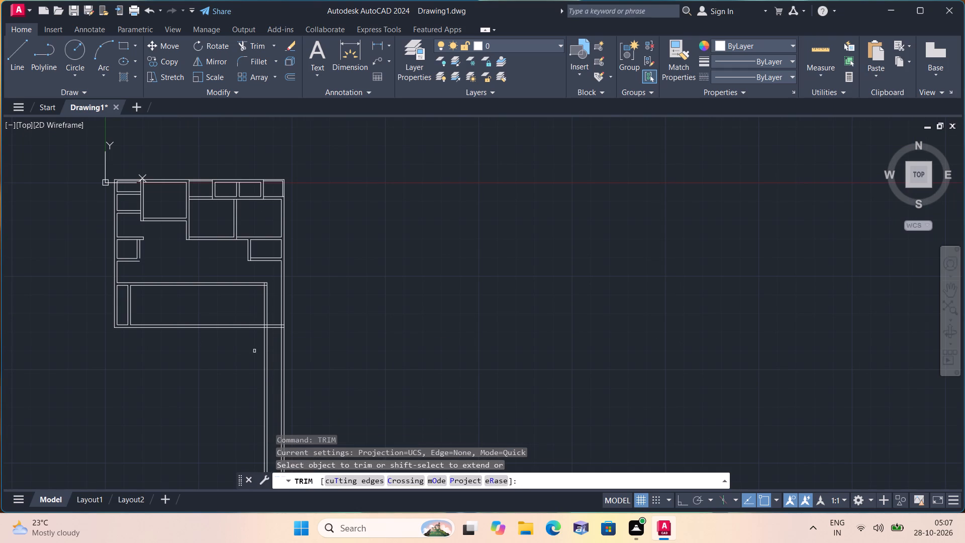
pyautogui.moveTo(271, 343); pyautogui.dragTo(255, 354)
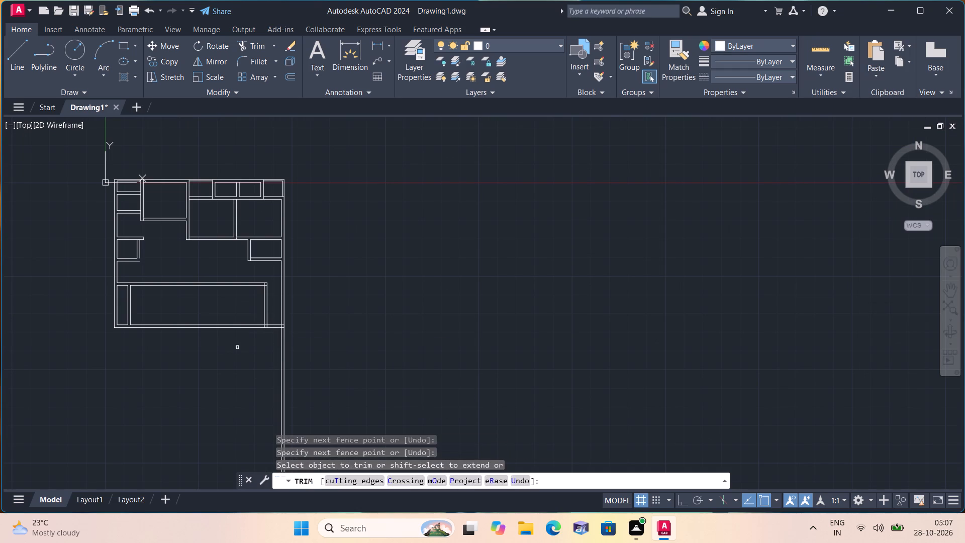
pyautogui.moveTo(201, 348); pyautogui.dragTo(352, 327)
pyautogui.scroll(-1, 373, 328)
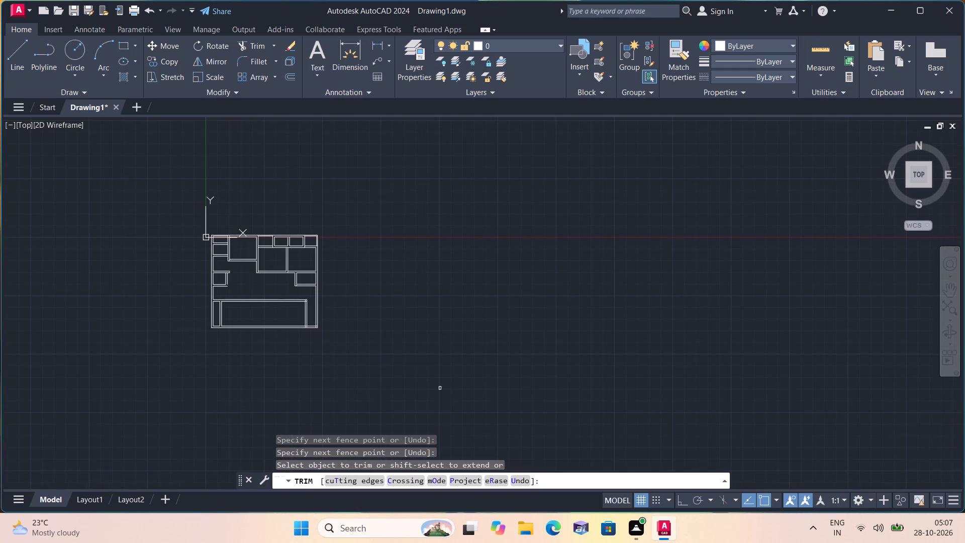
# Trim the overlapping line pieces where the bottom wall meets the inner vertical wall's right line and the right outer wall.
pyautogui.scroll(2, 321, 336)
pyautogui.scroll(4, 274, 313)
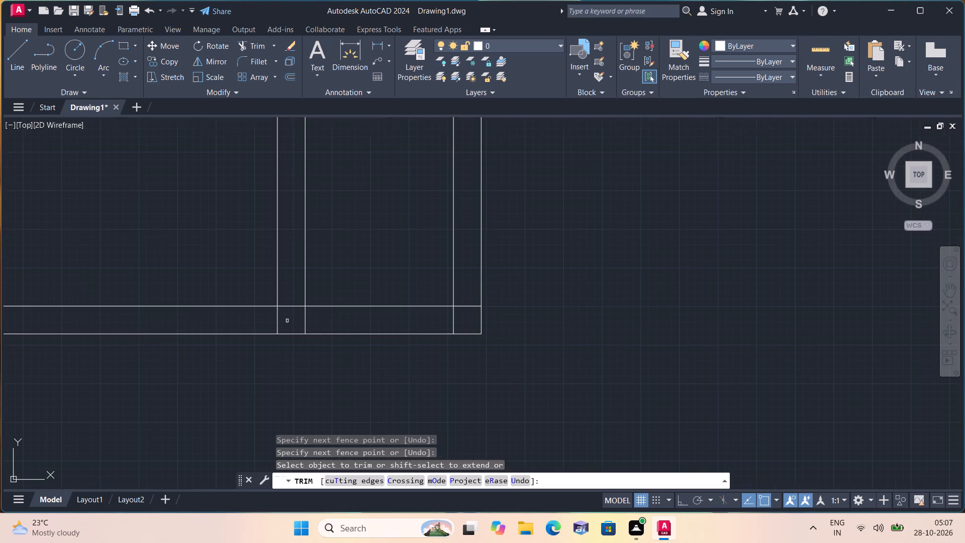
pyautogui.click(291, 303)
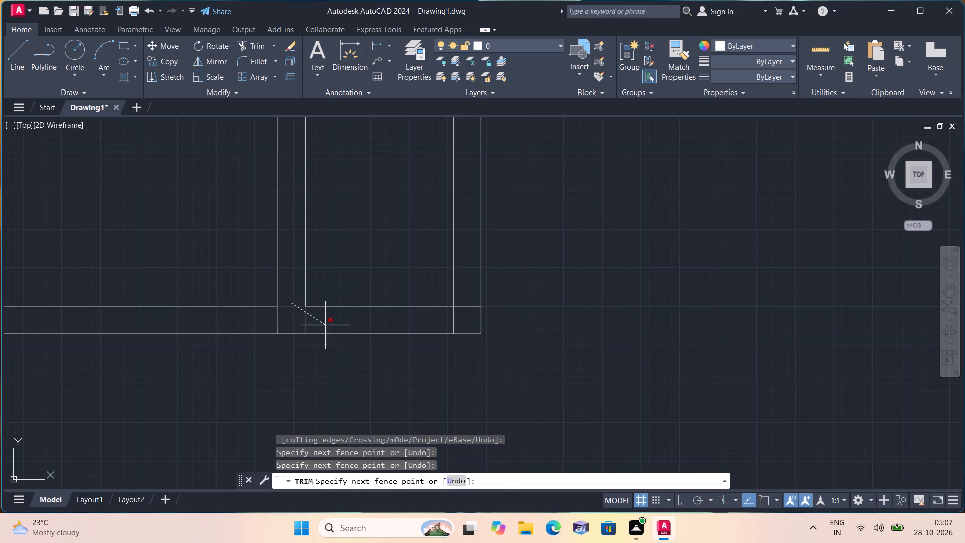
pyautogui.click(325, 325)
pyautogui.click(445, 322)
pyautogui.click(472, 297)
pyautogui.scroll(-2, 455, 300)
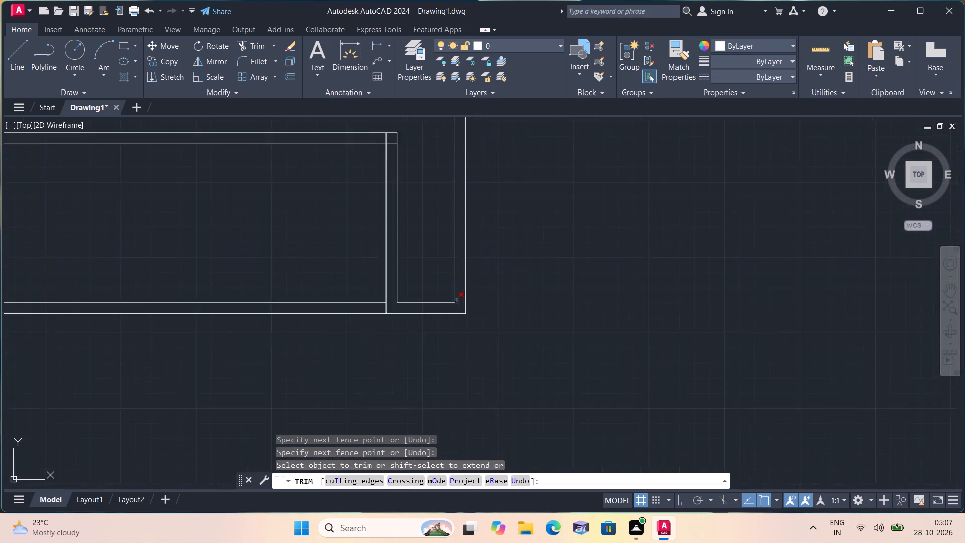
pyautogui.scroll(-1, 457, 300)
pyautogui.moveTo(519, 270); pyautogui.dragTo(534, 295, button='middle')
pyautogui.scroll(-1, 519, 272)
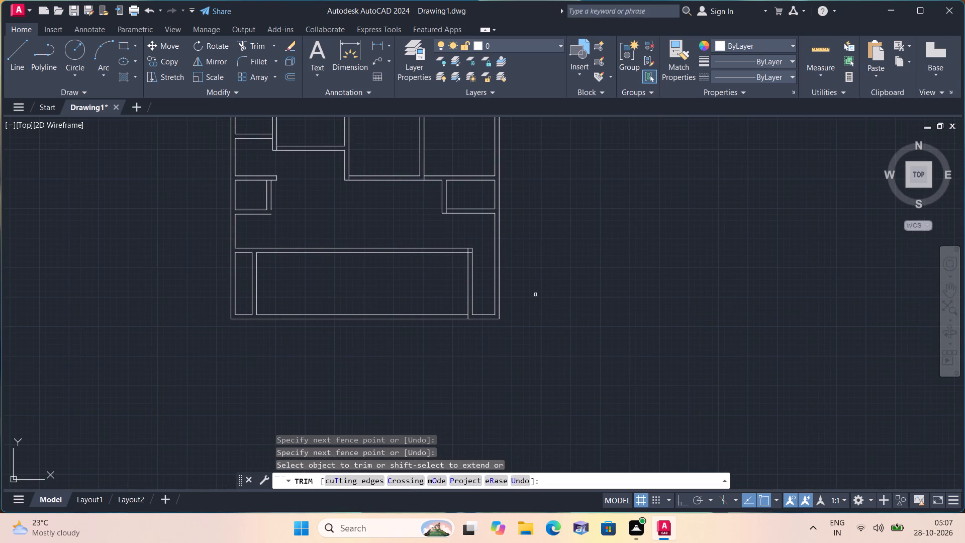
pyautogui.press('space')
# Offset the bottom wall's inner line 7' upward in the narrow strip beside the right outer wall.
pyautogui.press('o')
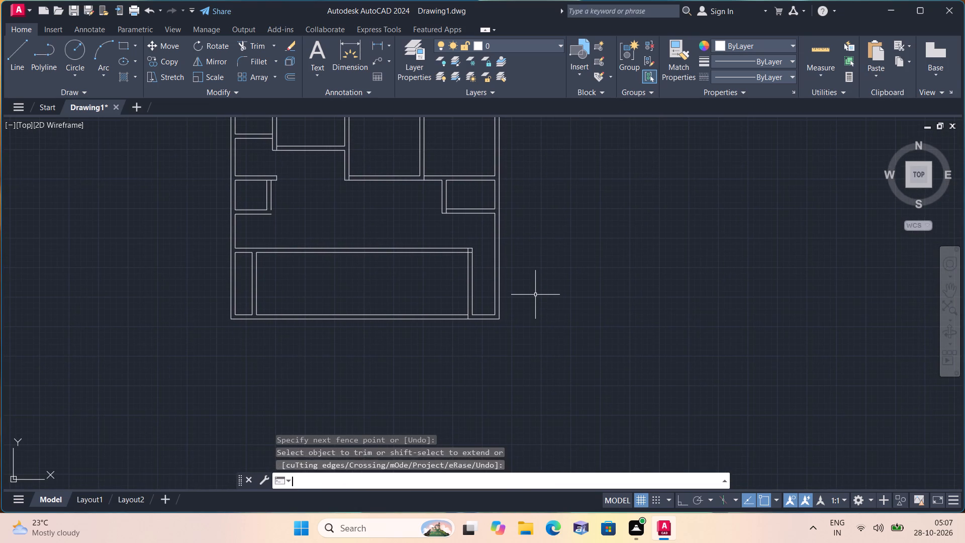
pyautogui.write('ff')
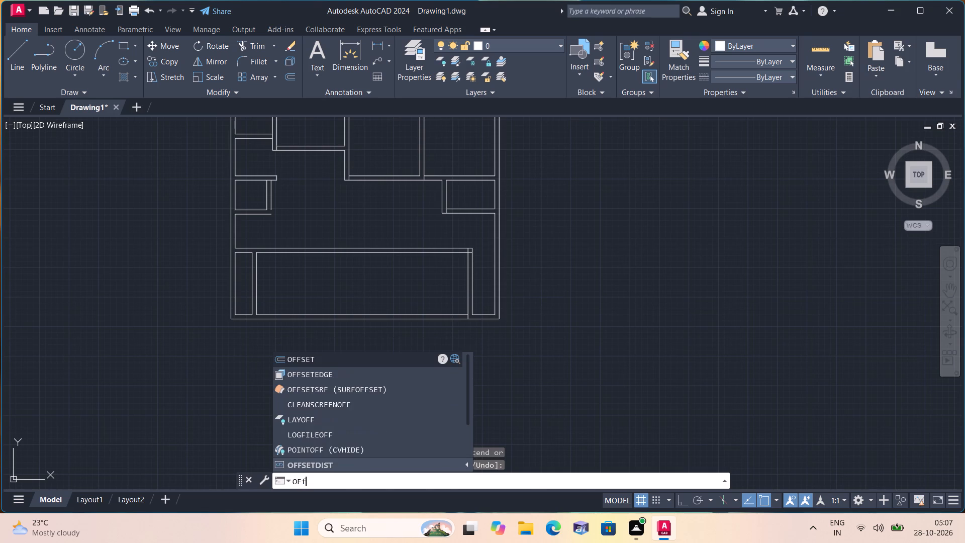
pyautogui.press('space')
pyautogui.write("7'")
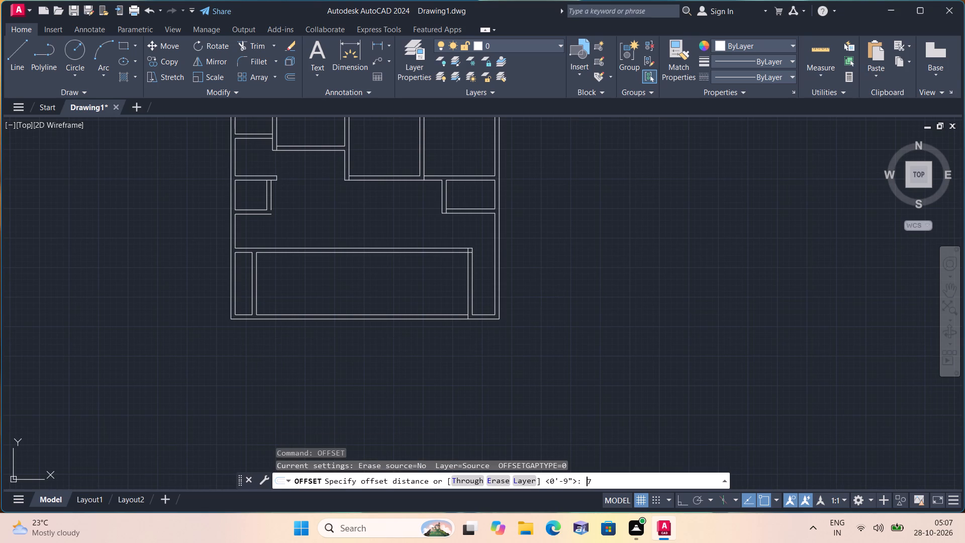
pyautogui.press('space')
pyautogui.scroll(2, 535, 295)
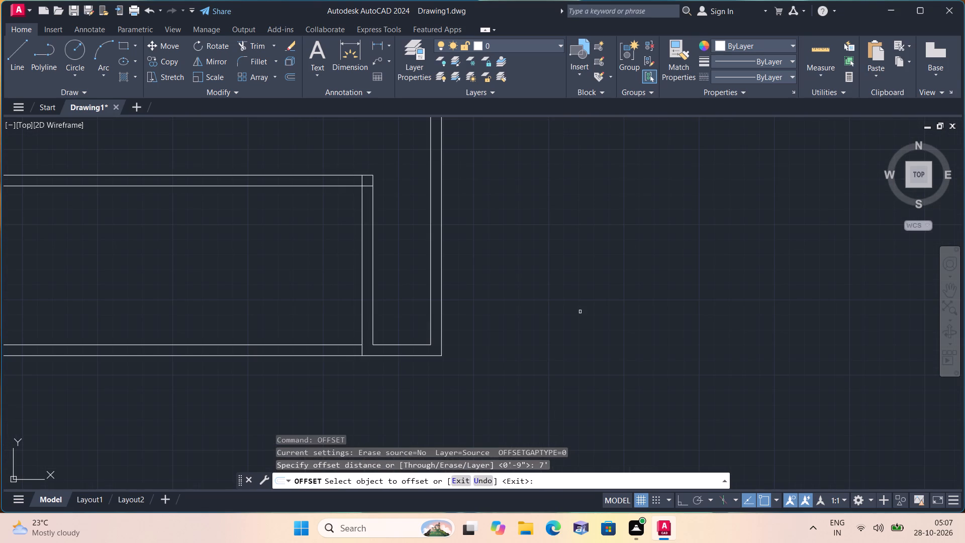
pyautogui.click(394, 345)
pyautogui.click(402, 283)
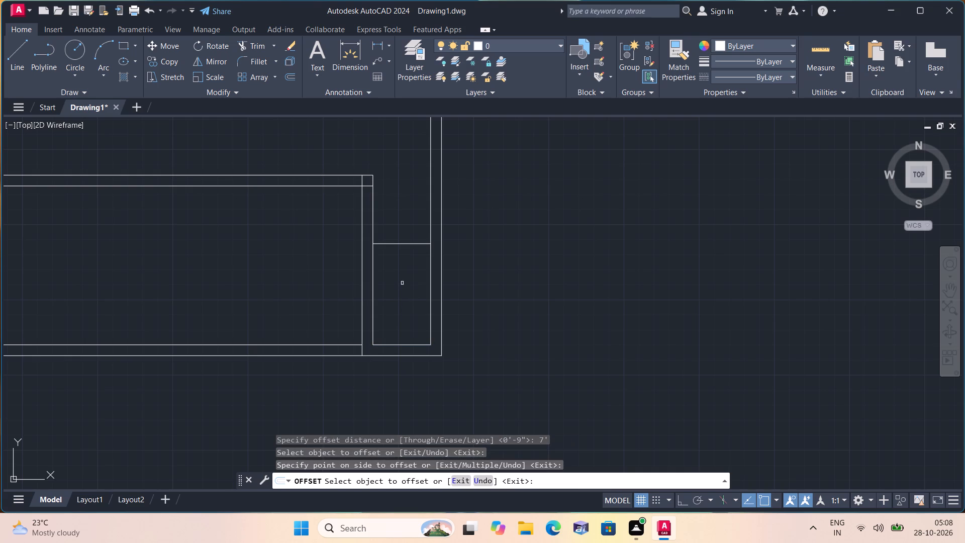
pyautogui.press('space')
# Offset the new horizontal line in the right-hand strip 9" upward to form a wall.
pyautogui.press('space')
pyautogui.press('9')
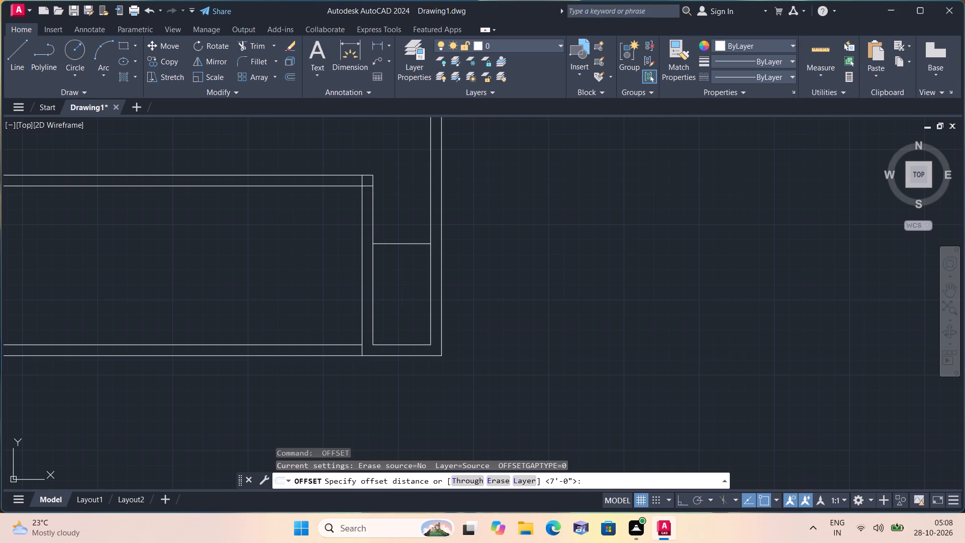
pyautogui.write('"')
pyautogui.press('space')
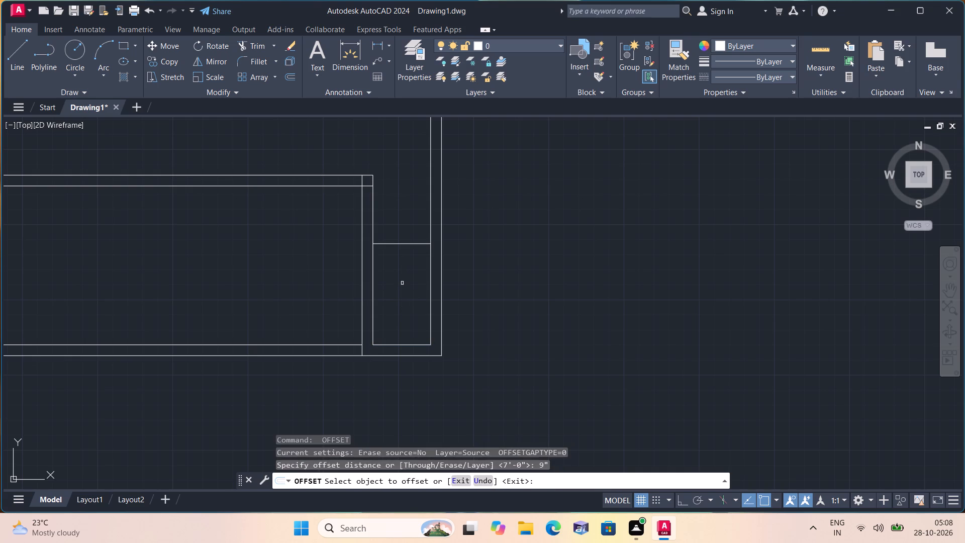
pyautogui.moveTo(382, 244); pyautogui.dragTo(382, 235)
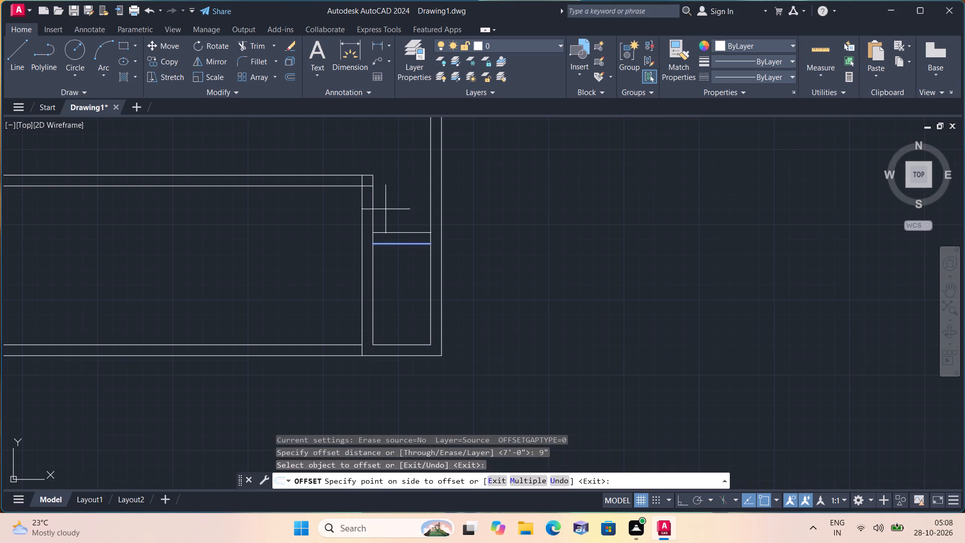
pyautogui.click(387, 205)
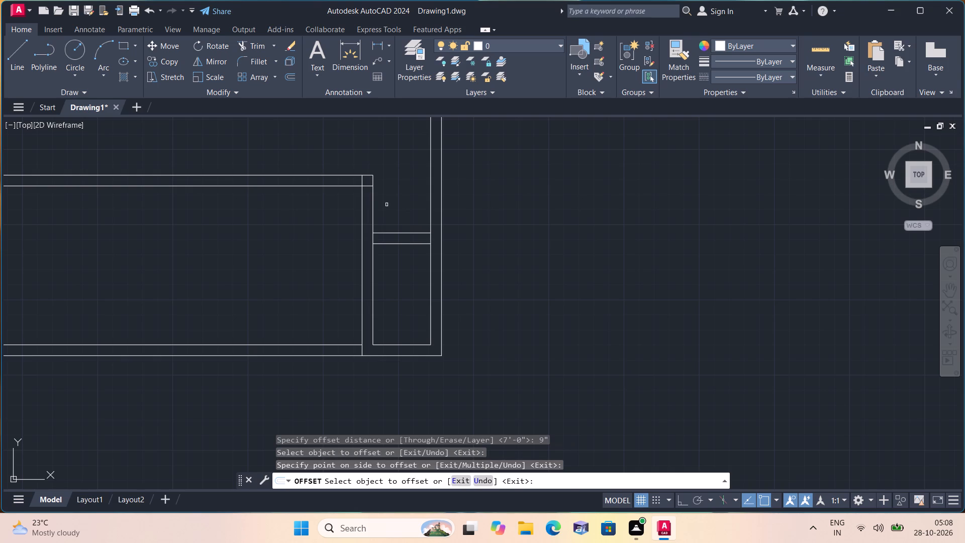
pyautogui.press('space')
# Trim the vertical line pieces crossing both ends of the new 9" horizontal wall in the right-hand strip.
pyautogui.write('trim')
pyautogui.press('space')
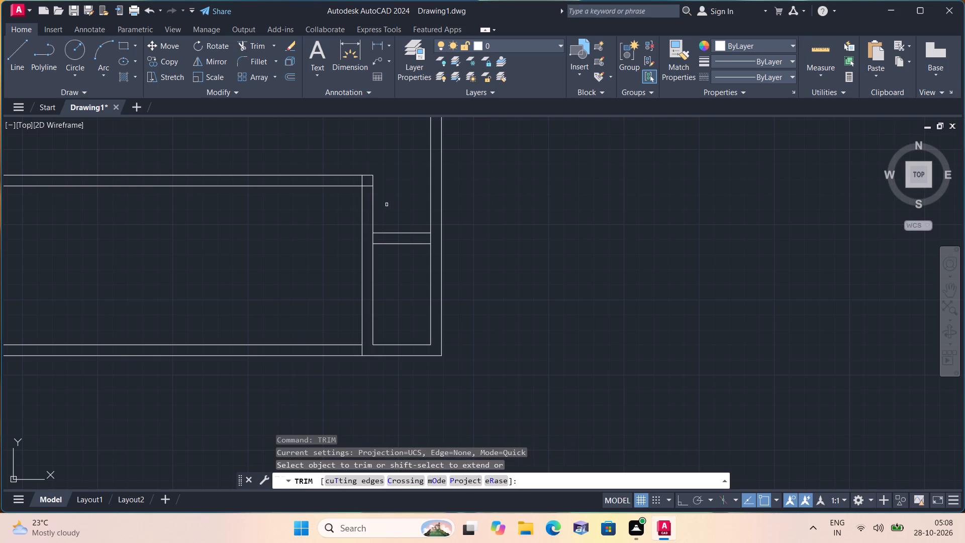
pyautogui.scroll(3, 363, 251)
pyautogui.click(369, 227)
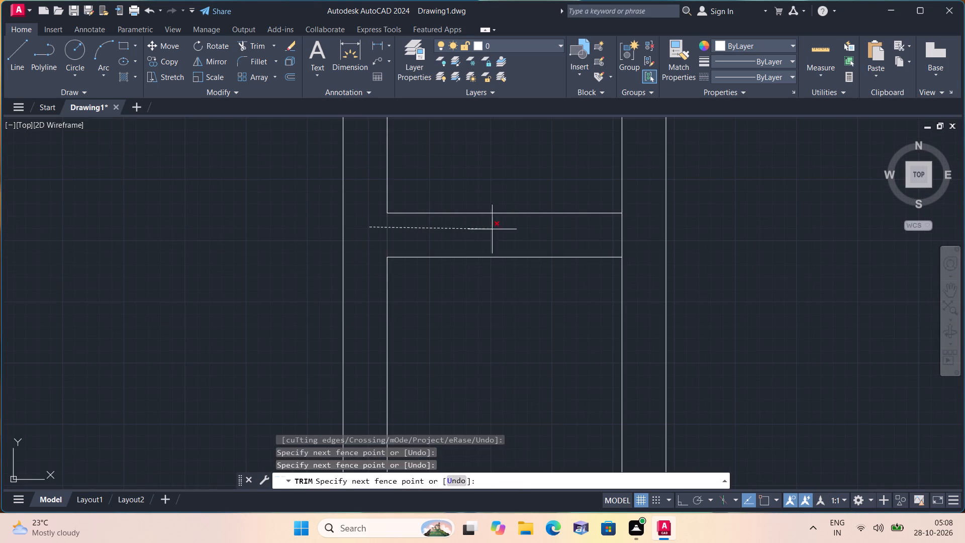
pyautogui.scroll(-2, 601, 239)
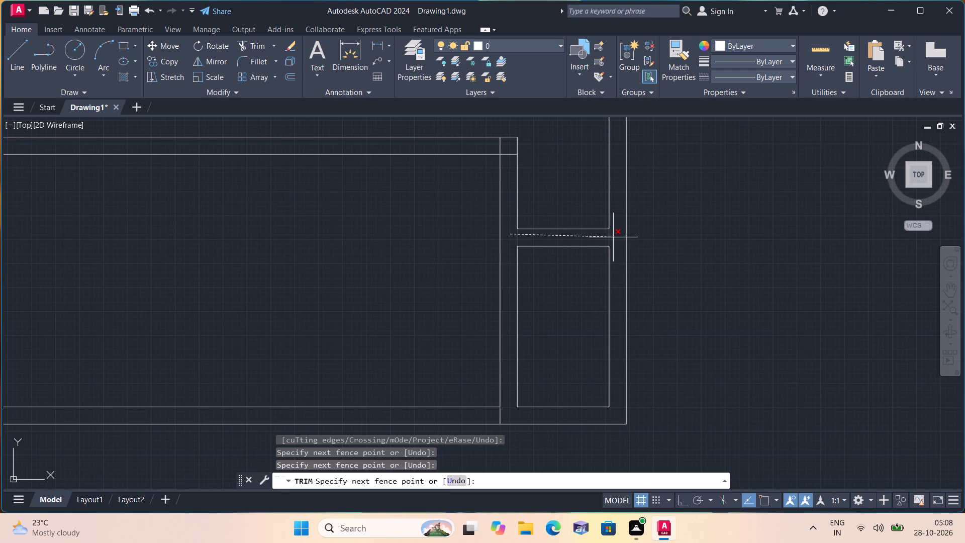
pyautogui.click(613, 237)
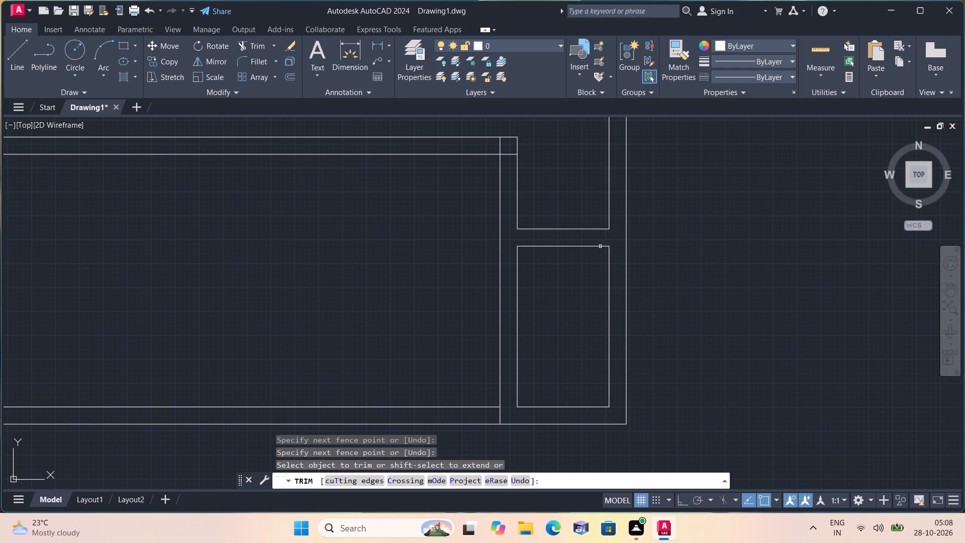
pyautogui.scroll(-2, 557, 256)
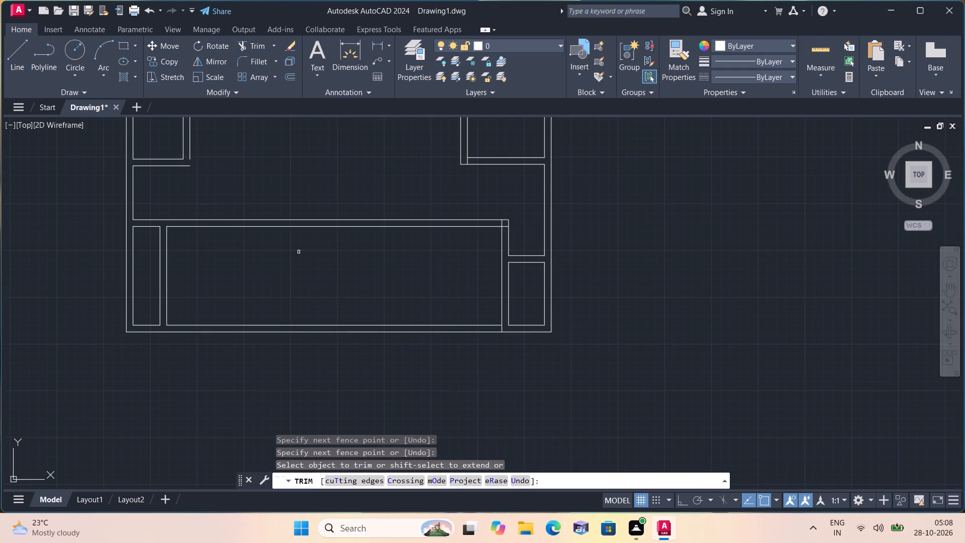
pyautogui.press('space')
# Offset the left line of the vertical wall beside the lower-right small room 12' to the left into the large bottom room.
pyautogui.write('off')
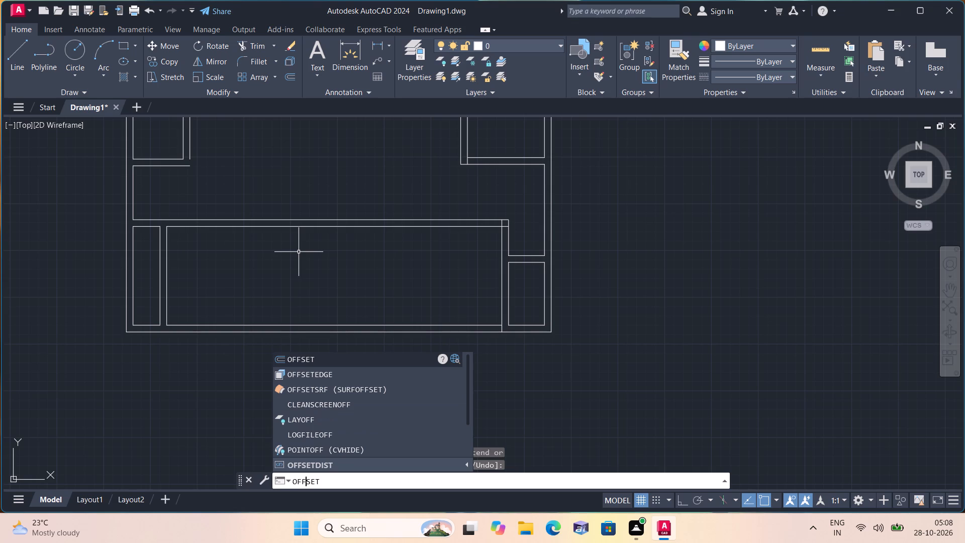
pyautogui.press('space')
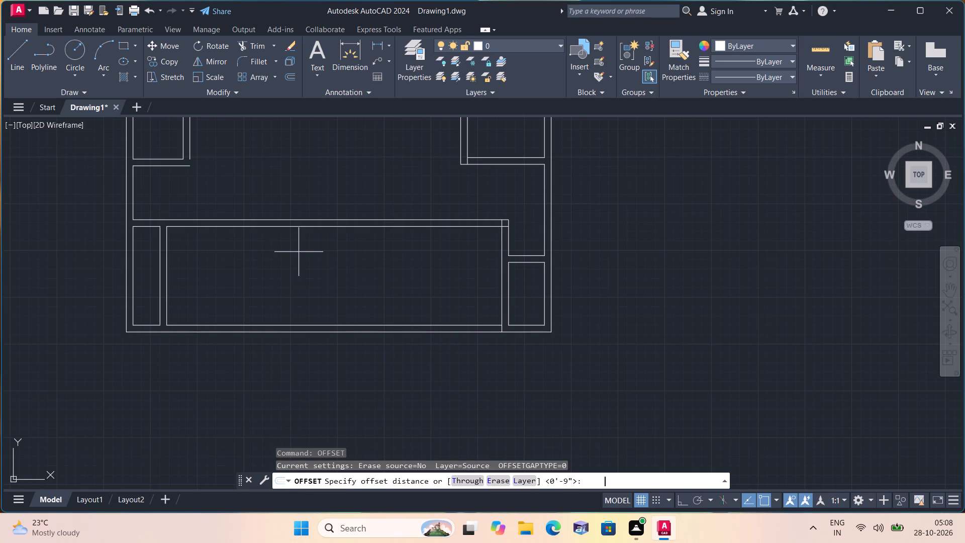
pyautogui.write("12'")
pyautogui.press('space')
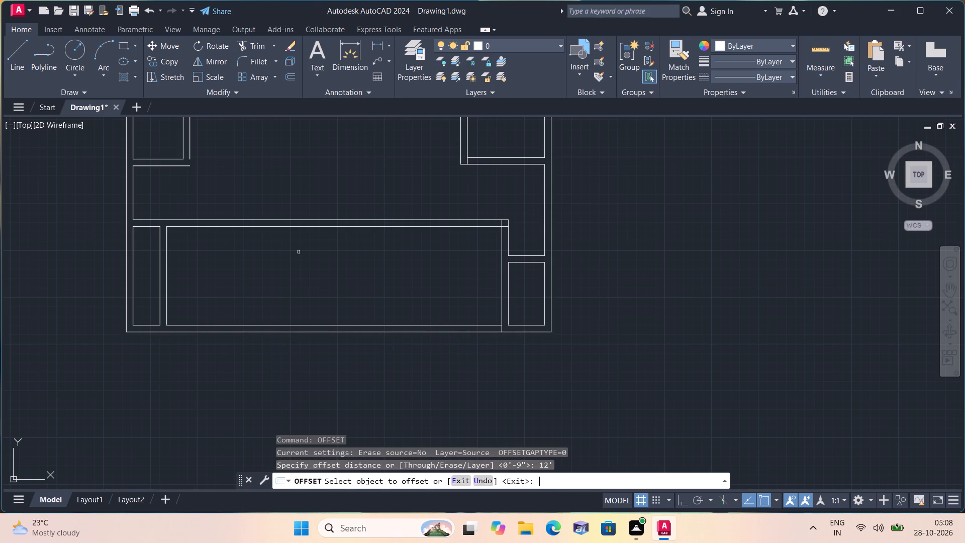
pyautogui.scroll(-2, 299, 252)
pyautogui.scroll(1, 374, 276)
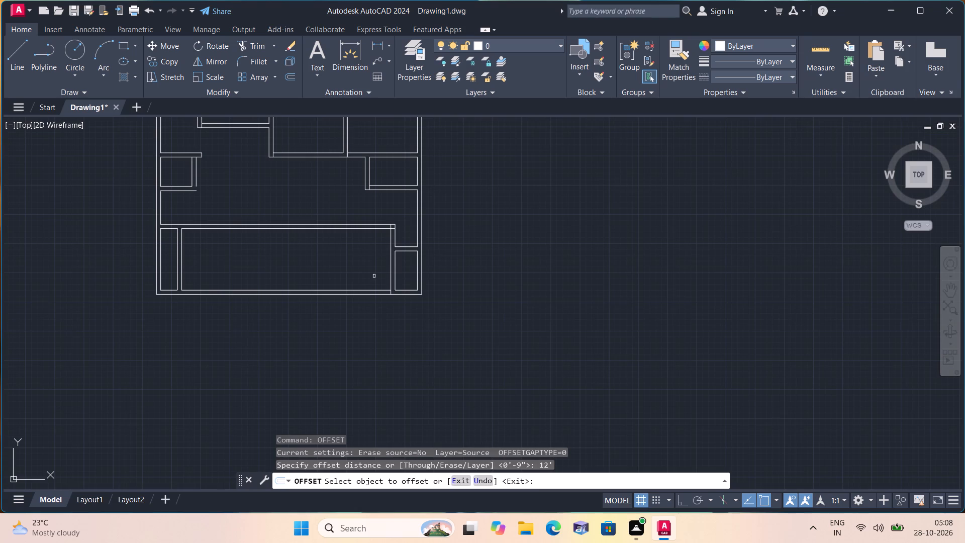
pyautogui.click(392, 277)
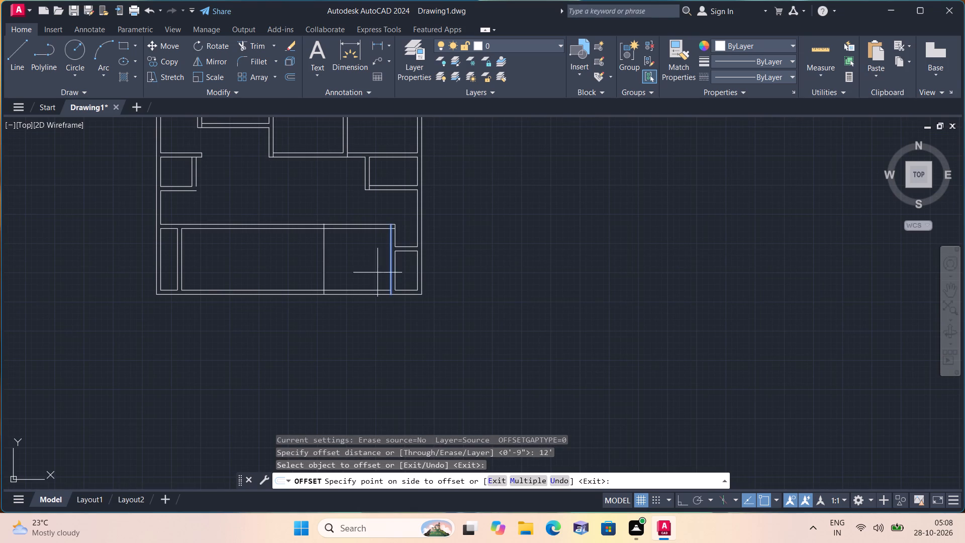
pyautogui.click(251, 267)
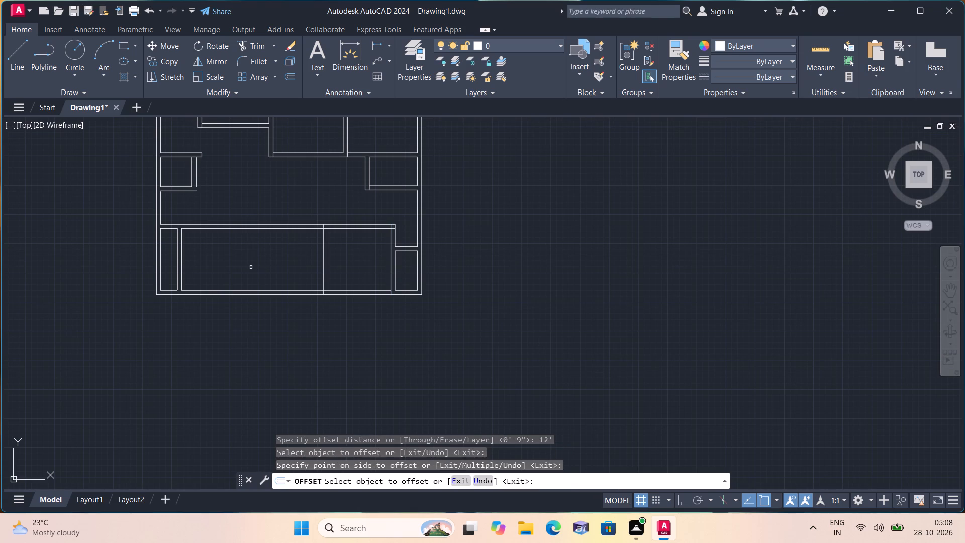
# Offset the new vertical line in the large bottom room 9" to the left to form a wall.
pyautogui.press('space')
pyautogui.press('space')
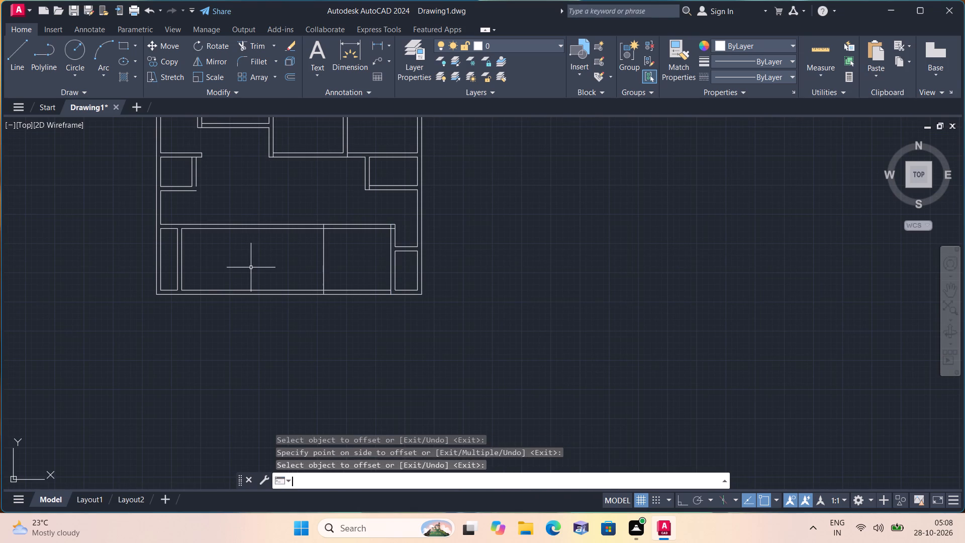
pyautogui.press('9')
pyautogui.write('"')
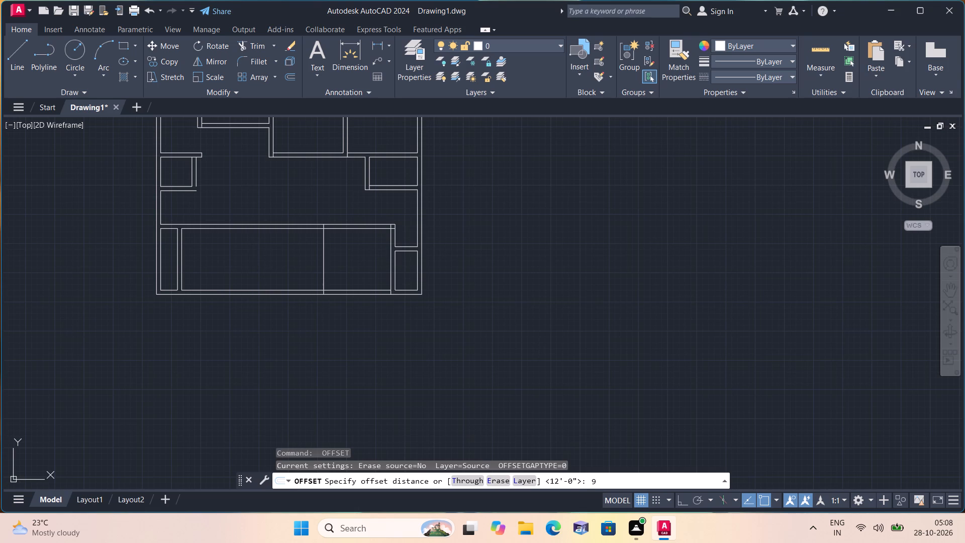
pyautogui.press('space')
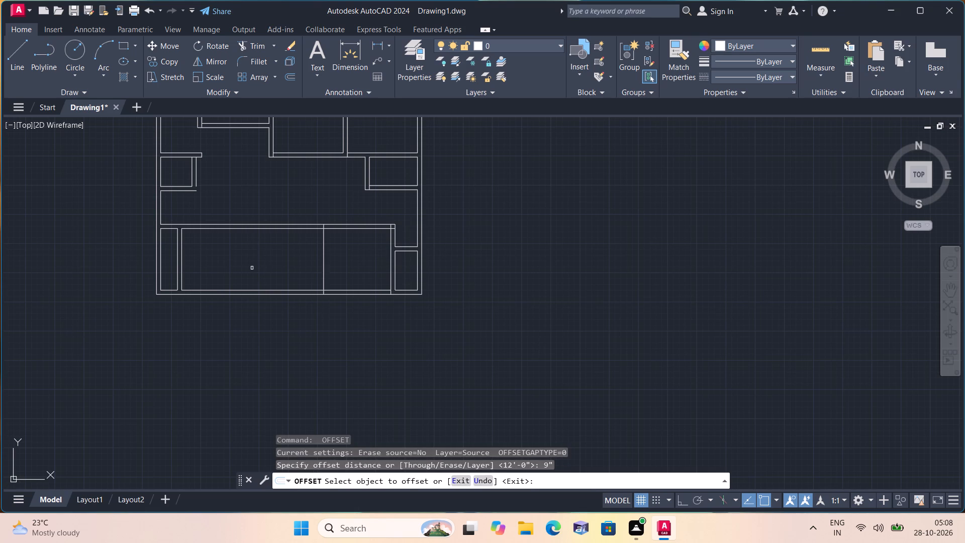
pyautogui.click(325, 262)
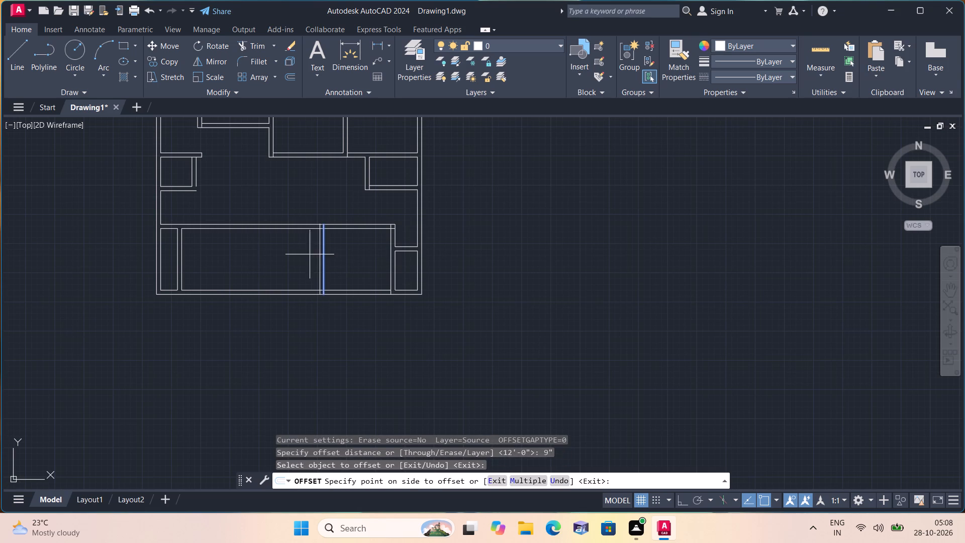
pyautogui.click(287, 253)
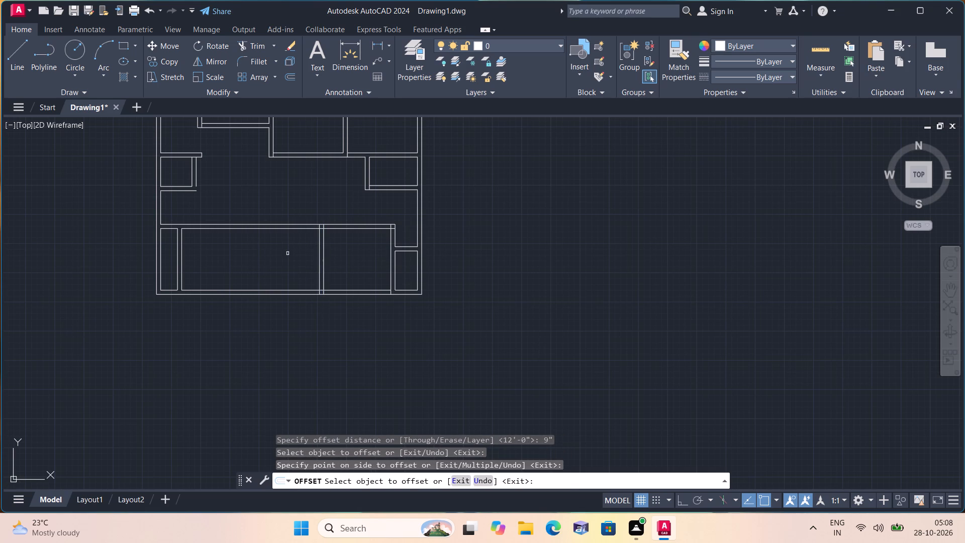
# Offset the bottom wall's inner line 10' upward in the large bottom room.
pyautogui.press('space')
pyautogui.press('space')
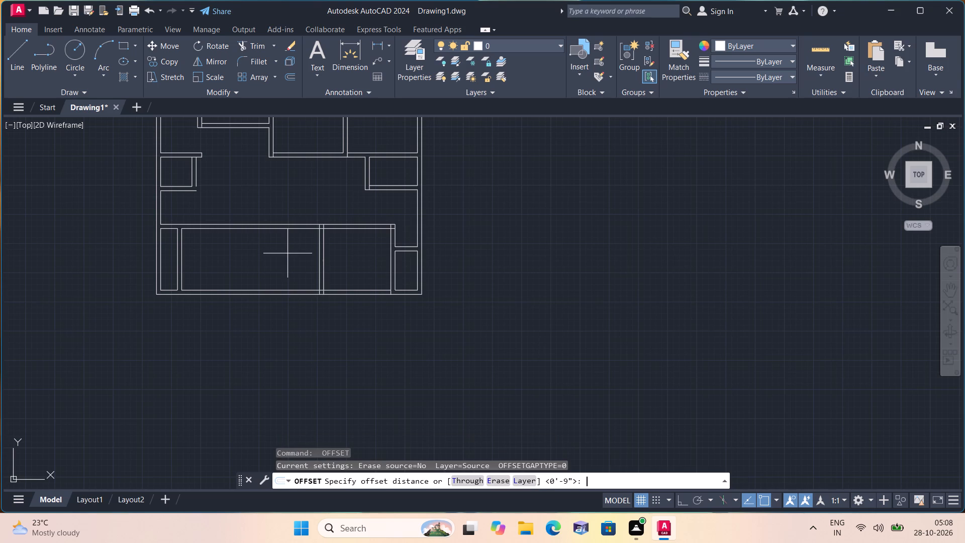
pyautogui.press('1')
pyautogui.write("0'")
pyautogui.press('space')
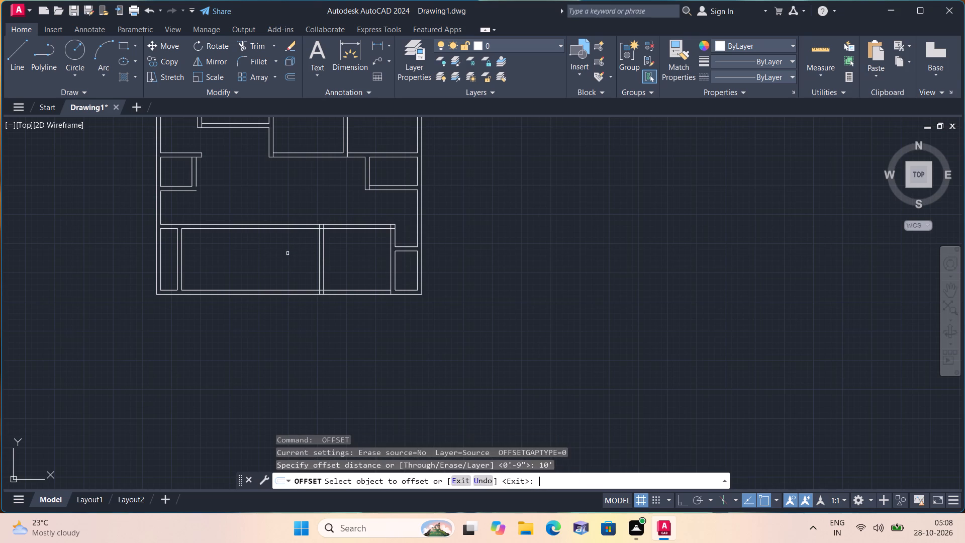
pyautogui.click(350, 288)
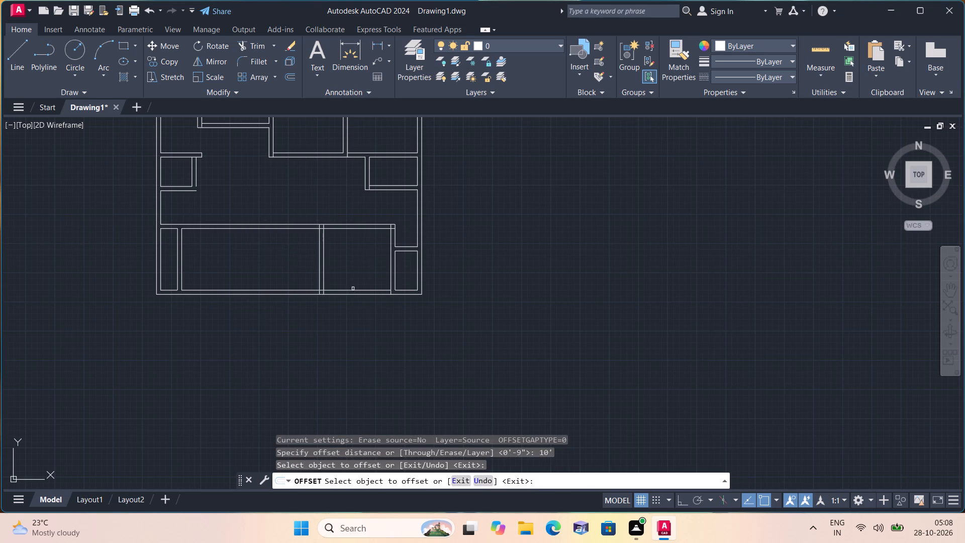
pyautogui.click(355, 291)
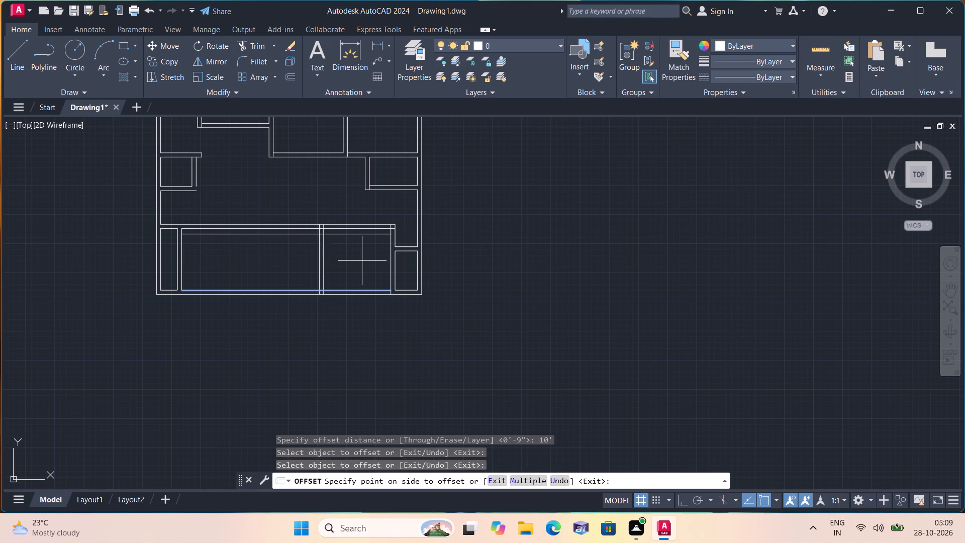
pyautogui.click(362, 261)
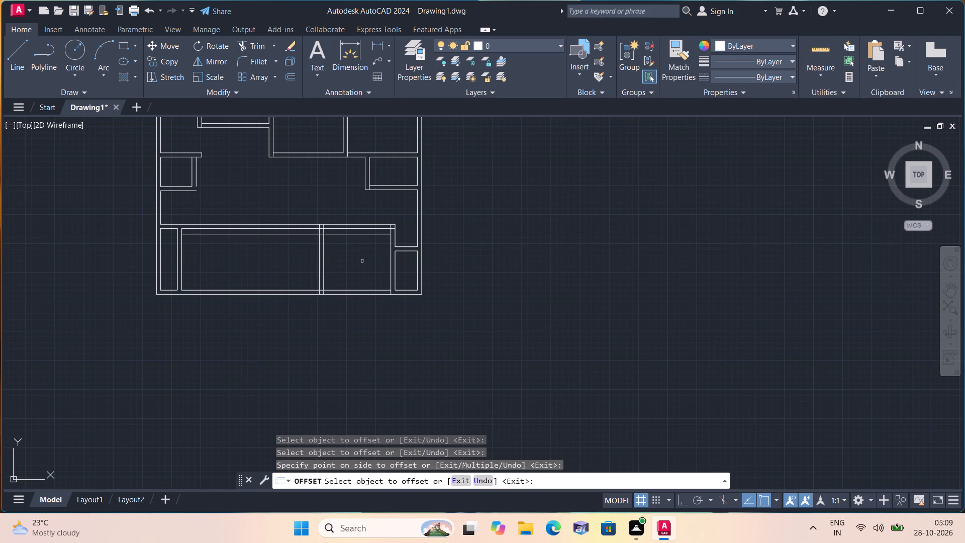
pyautogui.press('space')
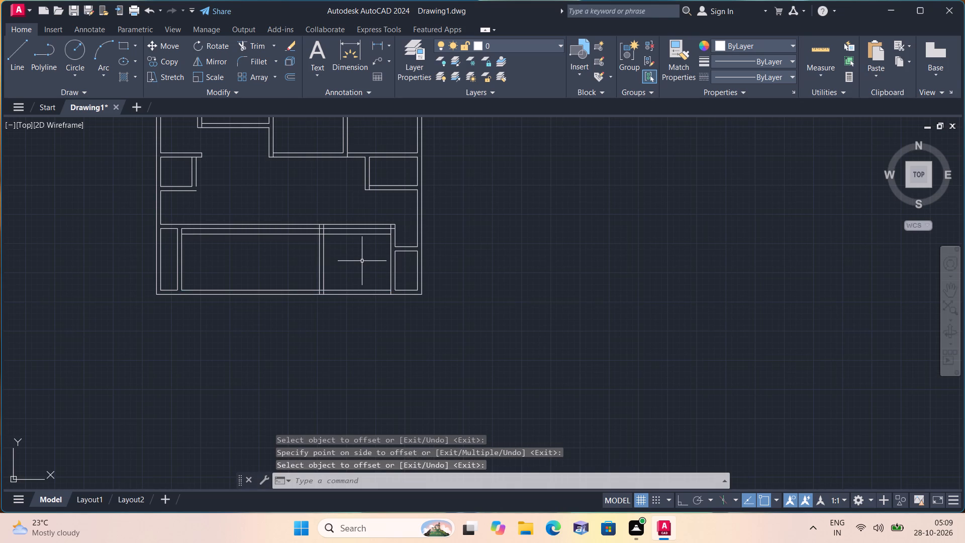
# Trim the 10' offset line back to the new vertical wall's right face and remove the old upper wall lines above the 12' room.
pyautogui.write('trim')
pyautogui.press('space')
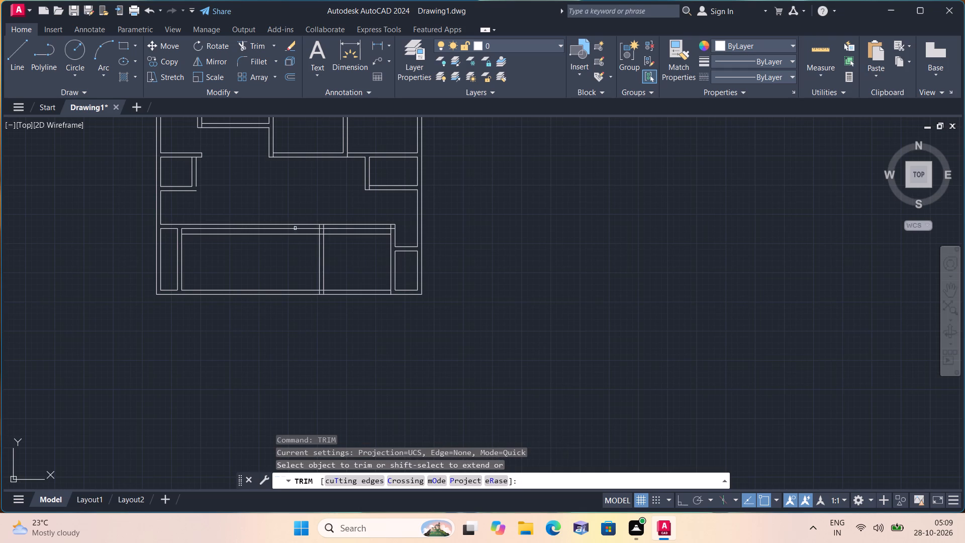
pyautogui.click(294, 233)
pyautogui.scroll(1, 355, 223)
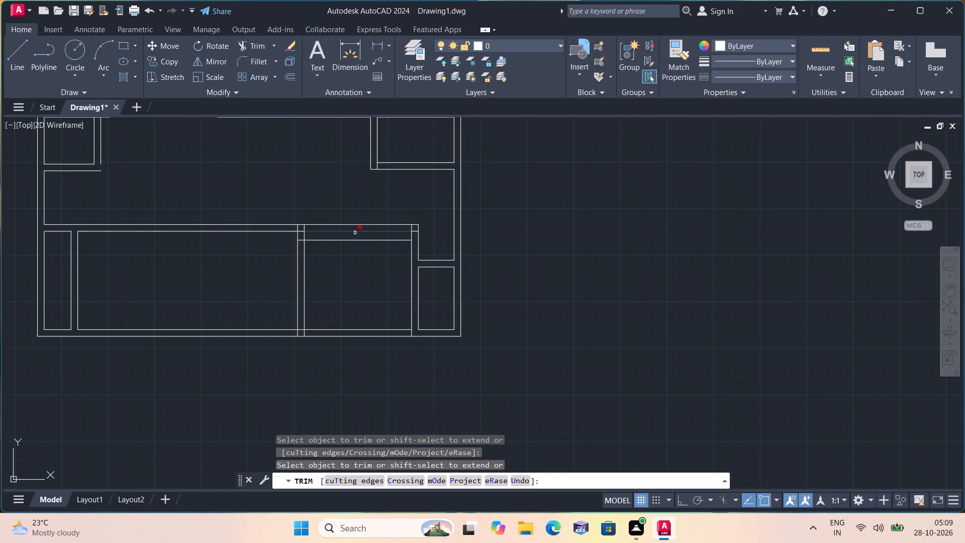
pyautogui.moveTo(357, 234); pyautogui.dragTo(359, 219)
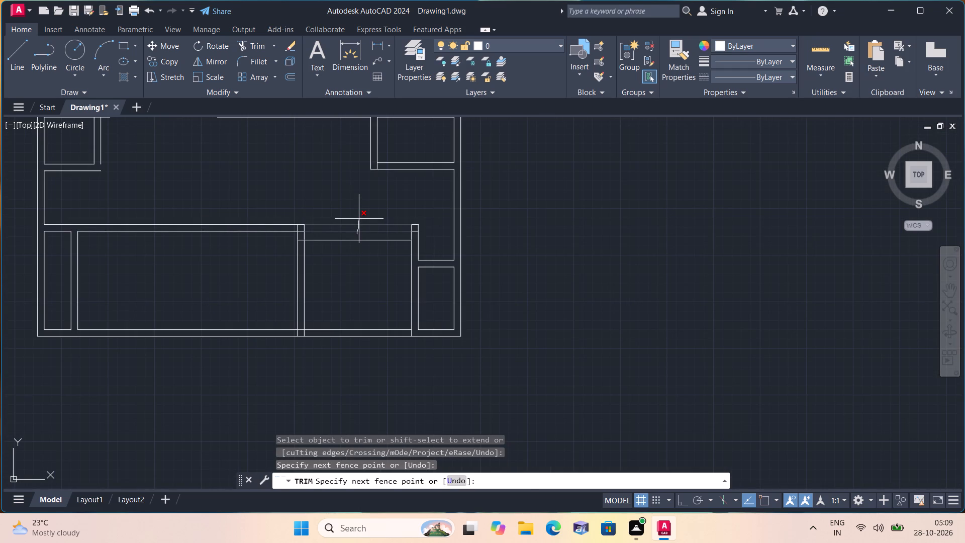
pyautogui.moveTo(359, 219); pyautogui.dragTo(359, 218)
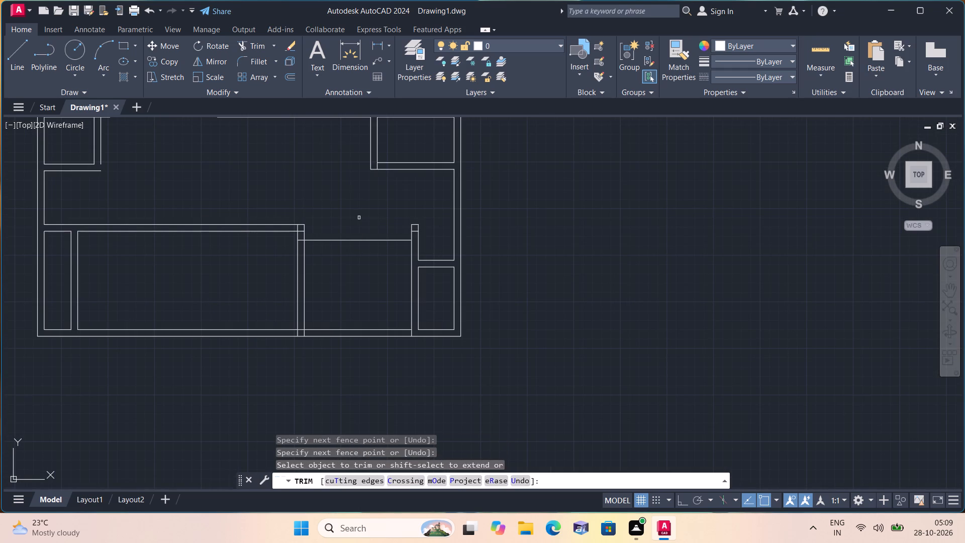
pyautogui.click(301, 231)
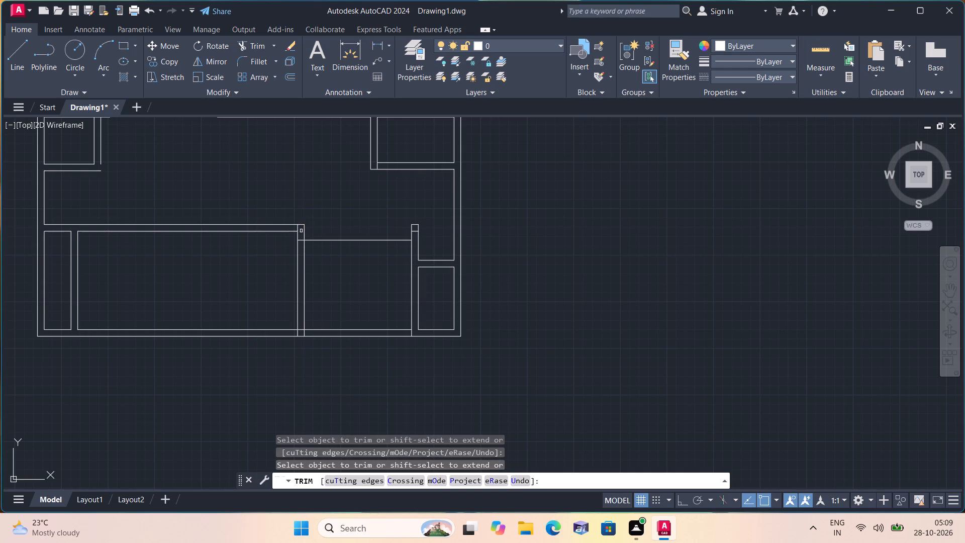
pyautogui.scroll(-1, 333, 221)
pyautogui.scroll(1, 319, 231)
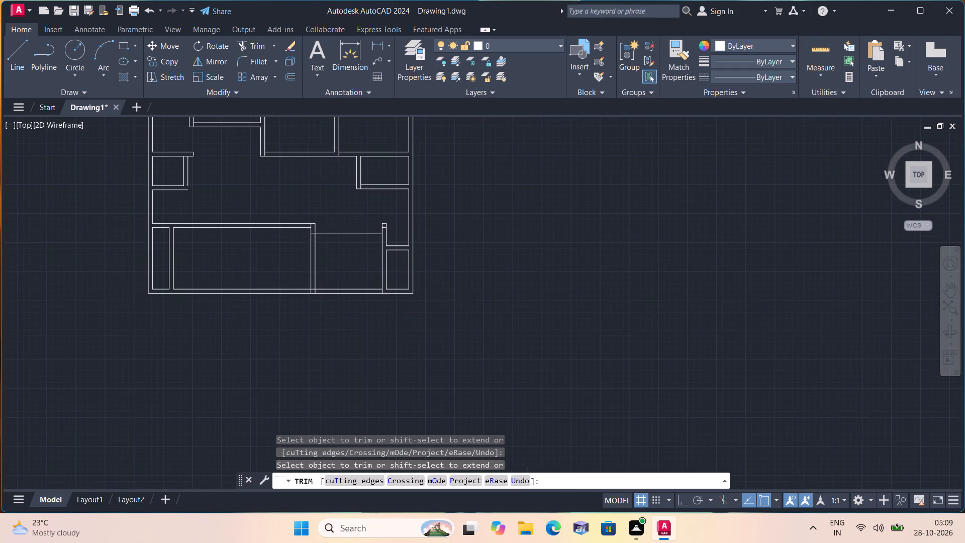
pyautogui.scroll(1, 319, 231)
pyautogui.click(304, 234)
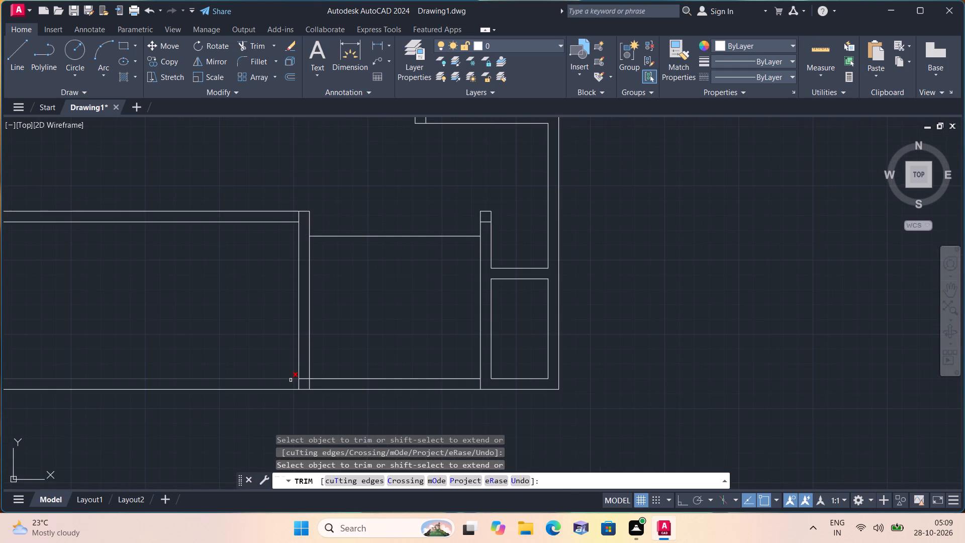
# Trim the line pieces crossing the foot of the new 9" vertical wall where it meets the bottom outer wall.
pyautogui.scroll(2, 299, 393)
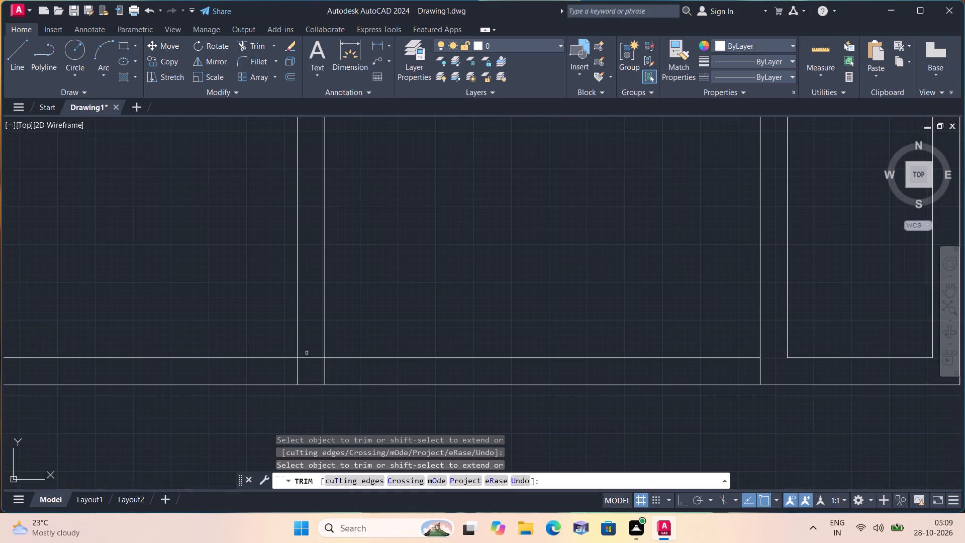
pyautogui.click(307, 351)
pyautogui.click(337, 370)
pyautogui.scroll(-4, 325, 364)
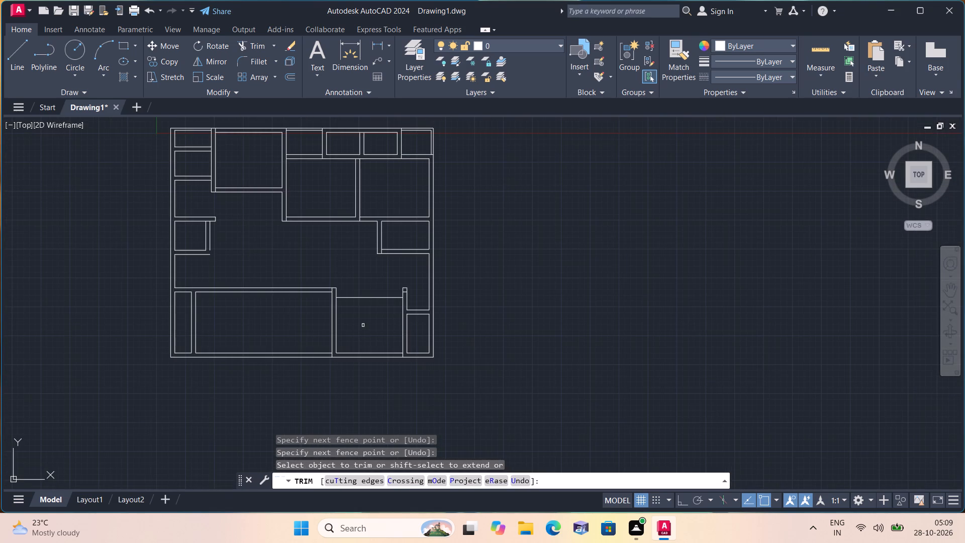
pyautogui.scroll(-1, 364, 324)
pyautogui.moveTo(364, 324); pyautogui.dragTo(371, 342, button='middle')
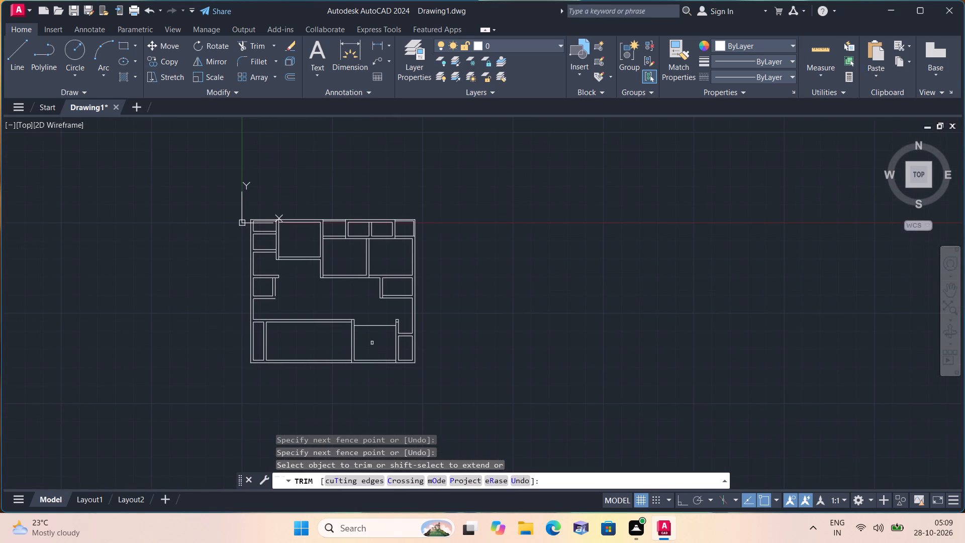
pyautogui.press('space')
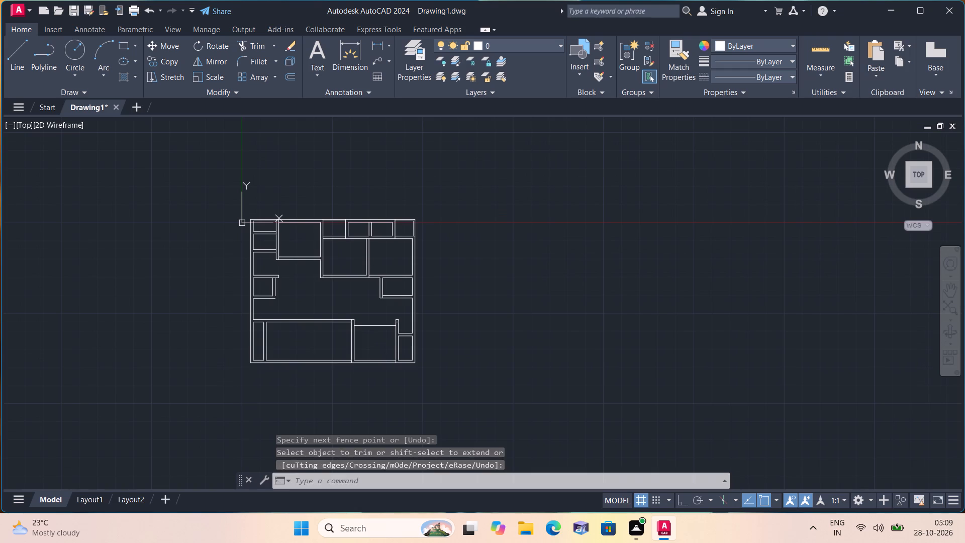
# Offset the 12' room's upper line 9" upward to form its top wall.
pyautogui.write('off')
pyautogui.press('space')
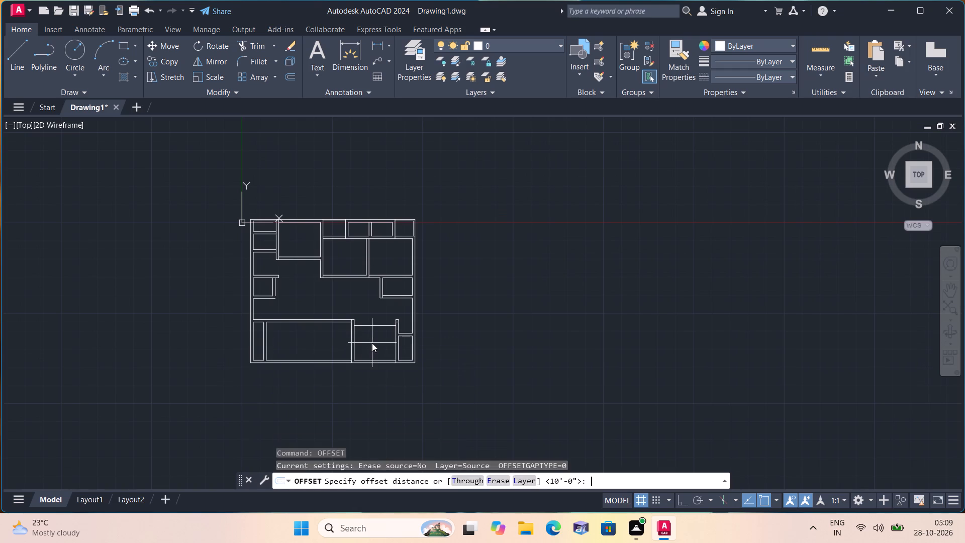
pyautogui.press('9')
pyautogui.press("'")
pyautogui.press('BackSpace')
pyautogui.write('"')
pyautogui.press('space')
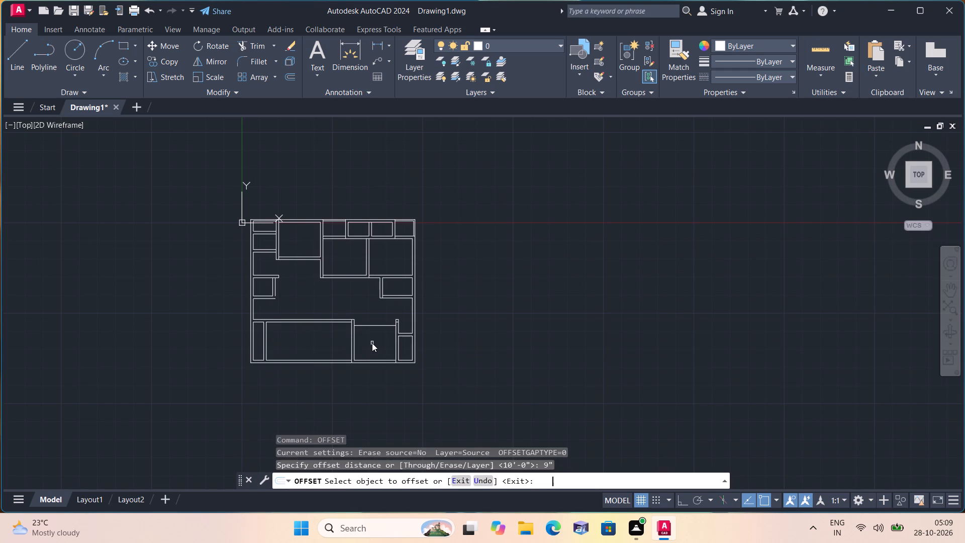
pyautogui.scroll(3, 372, 343)
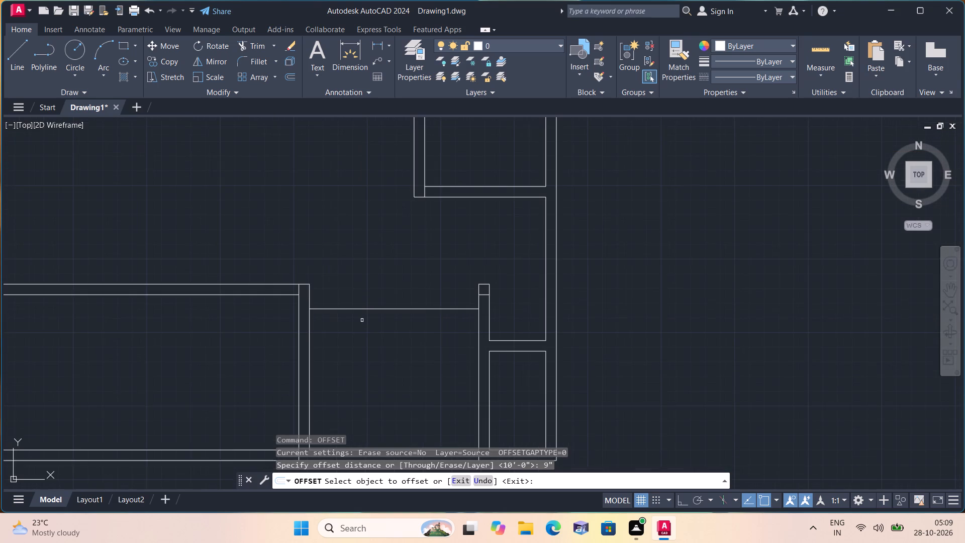
pyautogui.click(367, 308)
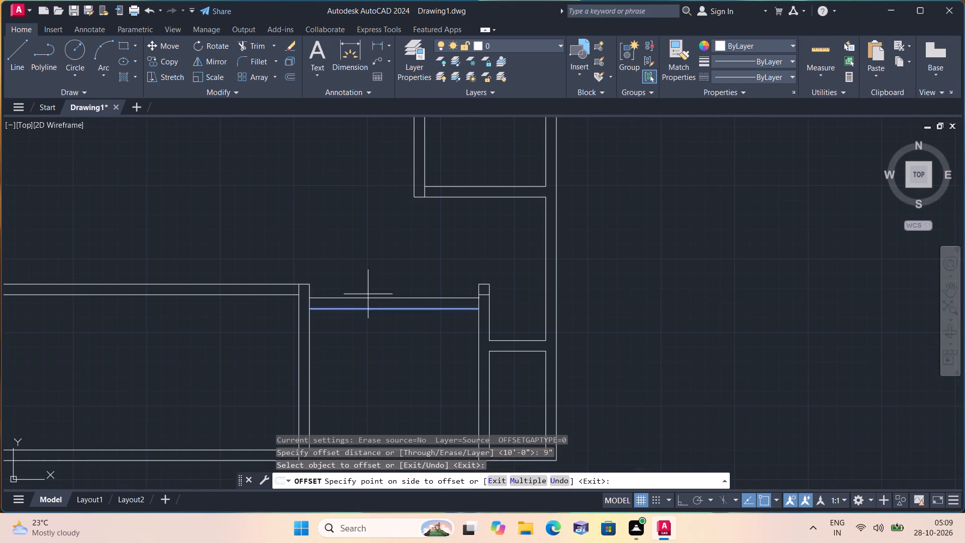
pyautogui.click(368, 283)
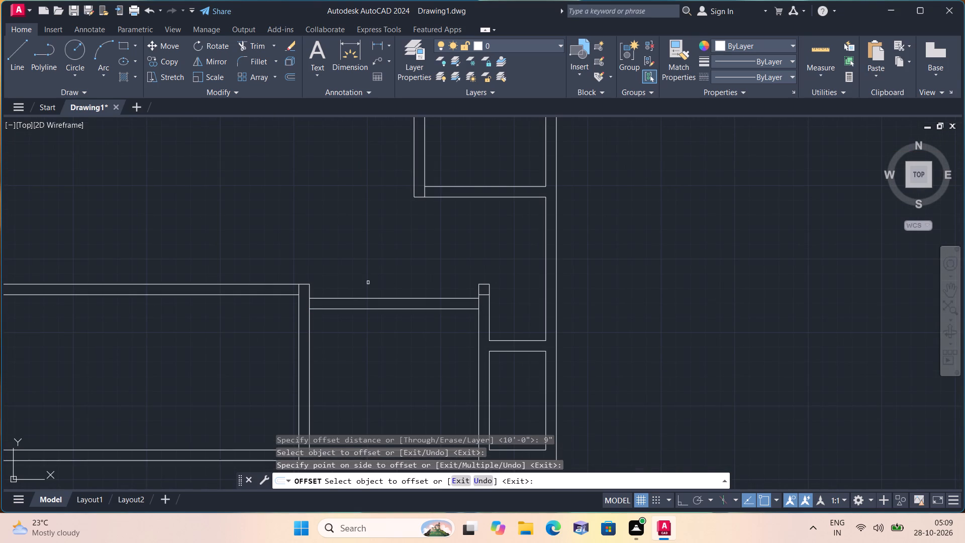
pyautogui.press('space')
# Extend both lines of the 12' room's top wall to the outer face of the vertical wall on its right.
pyautogui.write('ex')
pyautogui.write('te')
pyautogui.press('space')
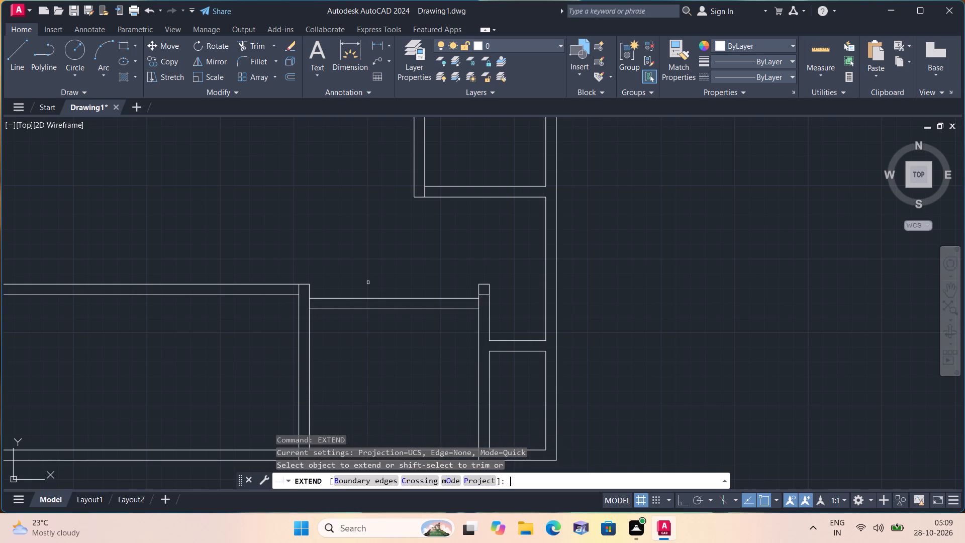
pyautogui.click(476, 298)
pyautogui.click(476, 310)
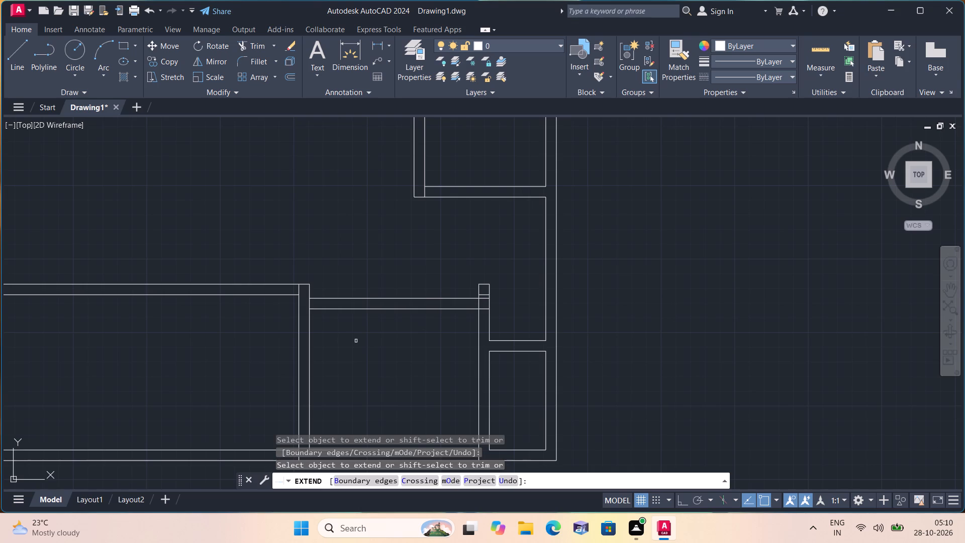
pyautogui.press('space')
# Trim the leftover wall stub and crossing pieces at the 12' room's upper-right corner into a clean wall corner.
pyautogui.write('tr')
pyautogui.write('im')
pyautogui.press('space')
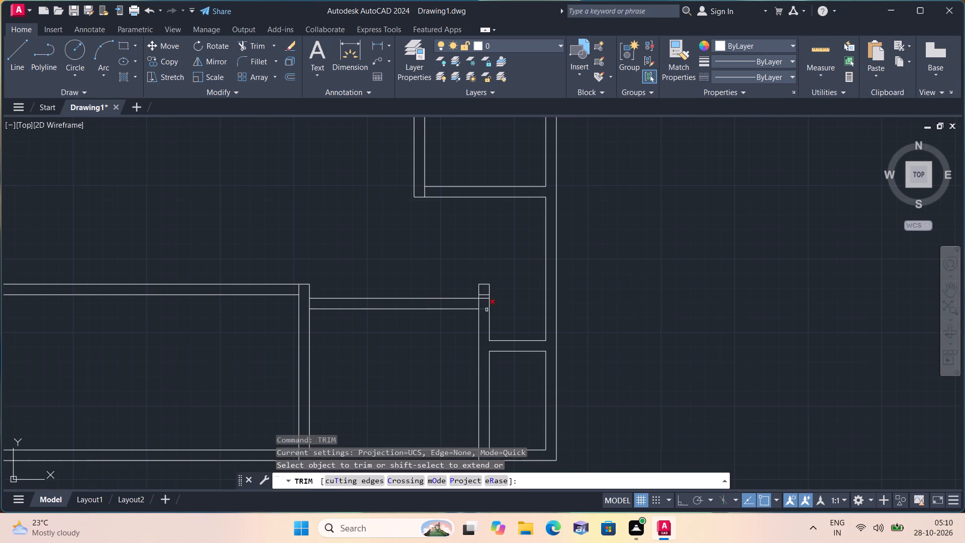
pyautogui.scroll(3, 490, 295)
pyautogui.moveTo(475, 292); pyautogui.dragTo(473, 278)
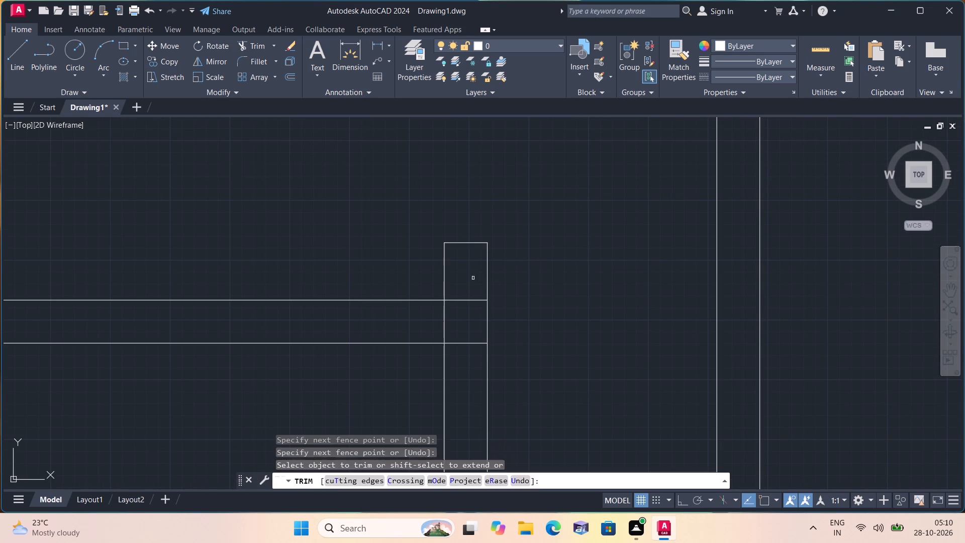
pyautogui.click(470, 241)
pyautogui.moveTo(425, 257); pyautogui.dragTo(487, 258)
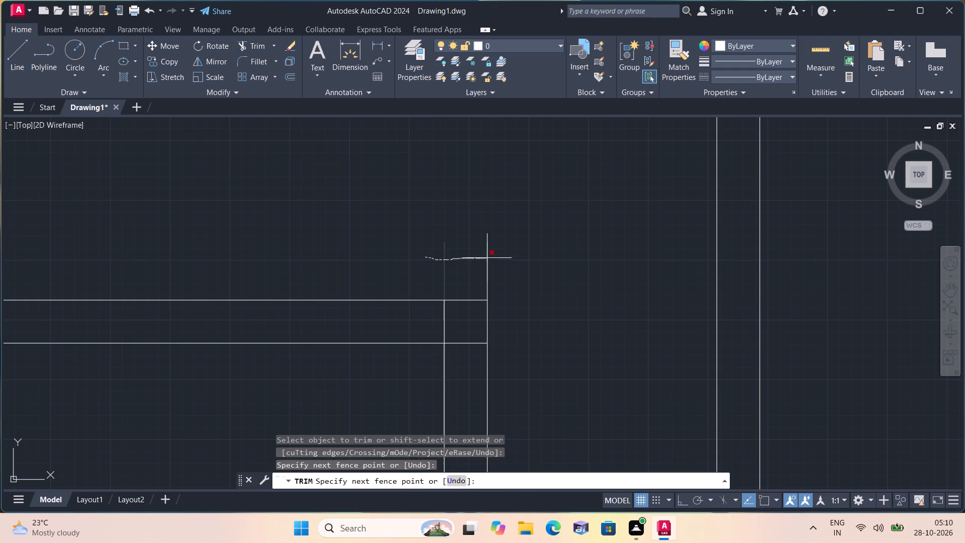
pyautogui.moveTo(487, 258); pyautogui.dragTo(488, 258)
pyautogui.moveTo(435, 317); pyautogui.dragTo(442, 316)
pyautogui.click(476, 360)
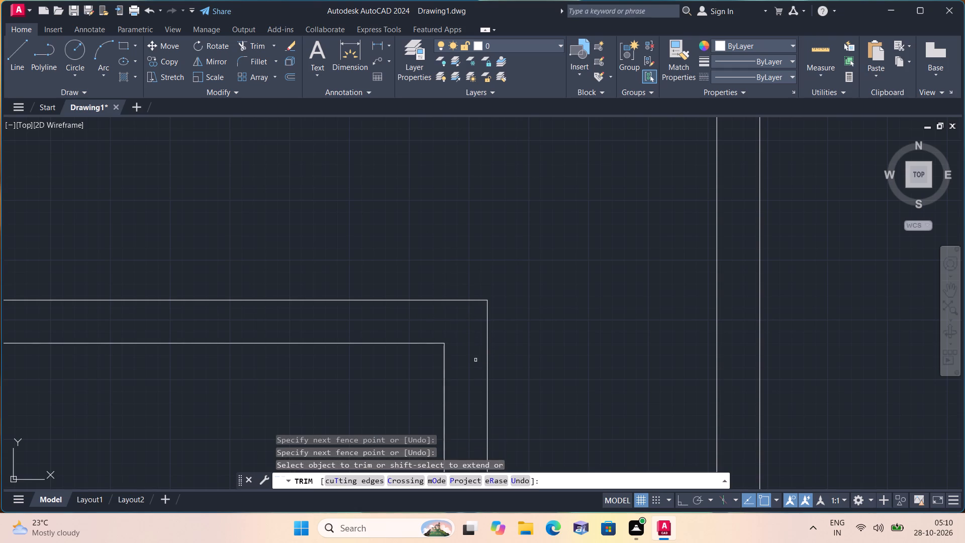
pyautogui.scroll(-3, 475, 360)
pyautogui.scroll(-1, 395, 410)
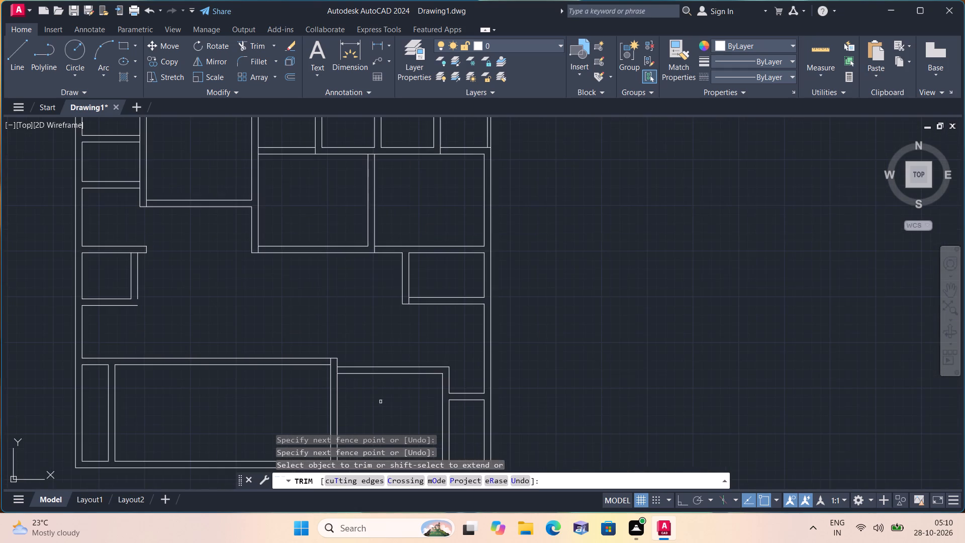
# Trim the leftover line piece crossing the bottom outer wall at the foot of the vertical wall right of the 12' room.
pyautogui.moveTo(371, 394); pyautogui.dragTo(378, 352, button='middle')
pyautogui.scroll(-1, 393, 323)
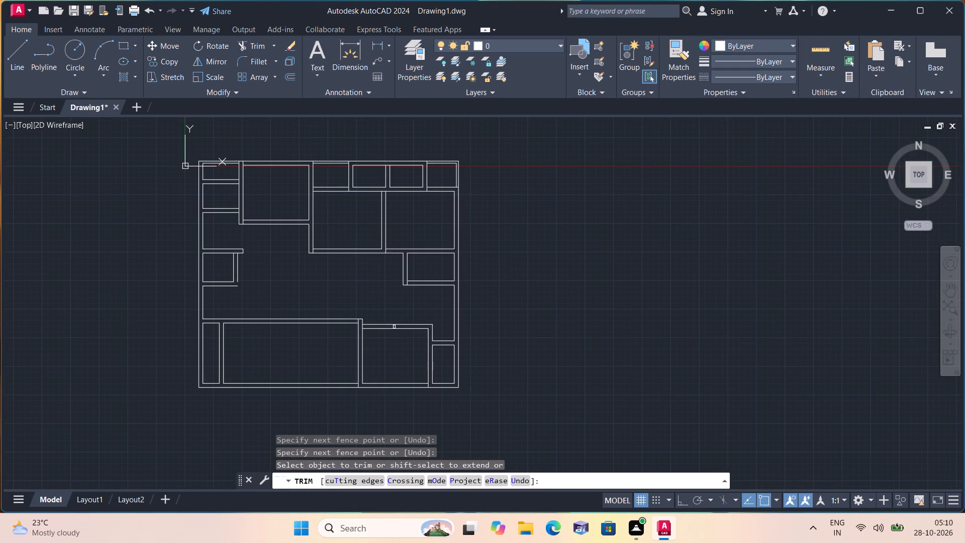
pyautogui.moveTo(392, 356); pyautogui.dragTo(397, 331, button='middle')
pyautogui.scroll(1, 434, 354)
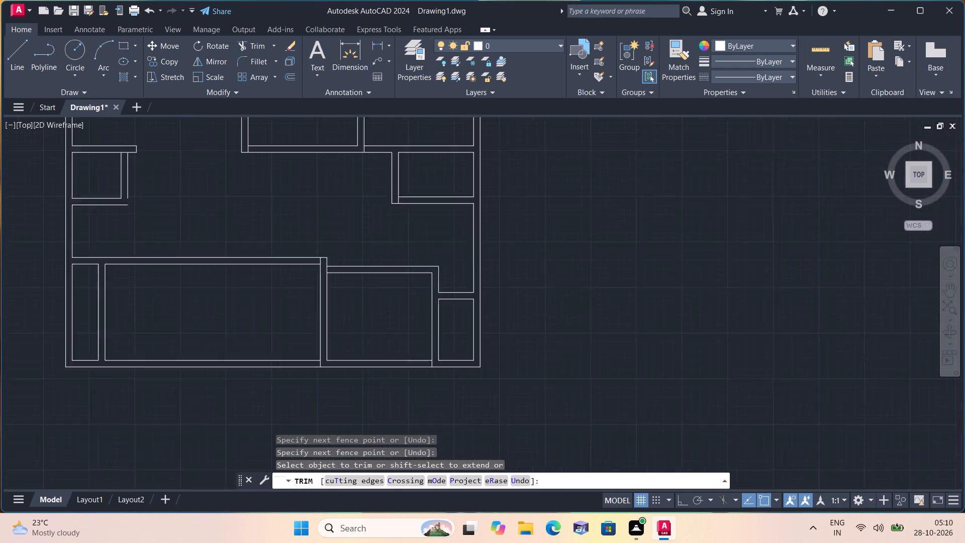
pyautogui.scroll(2, 434, 354)
pyautogui.click(427, 378)
pyautogui.scroll(-2, 283, 308)
pyautogui.moveTo(274, 296); pyautogui.dragTo(336, 287, button='middle')
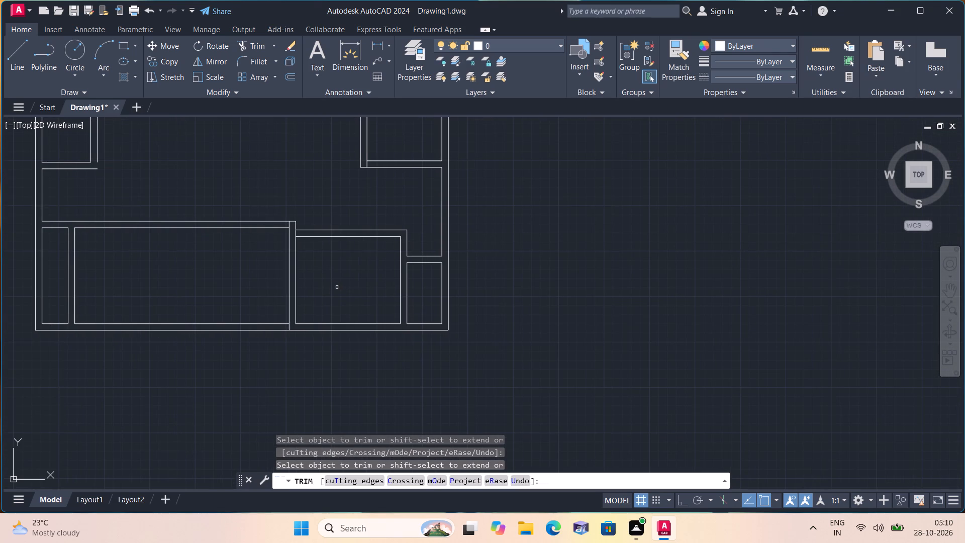
pyautogui.press('space')
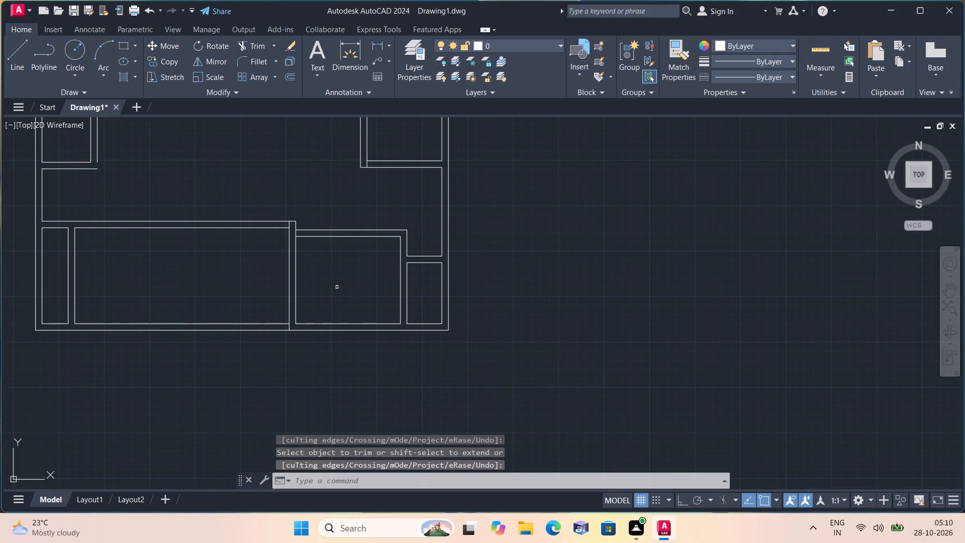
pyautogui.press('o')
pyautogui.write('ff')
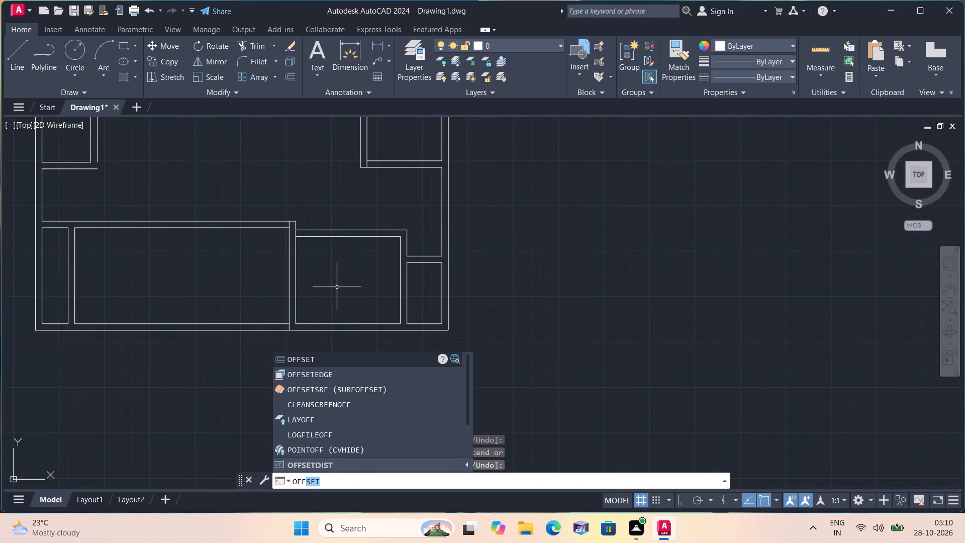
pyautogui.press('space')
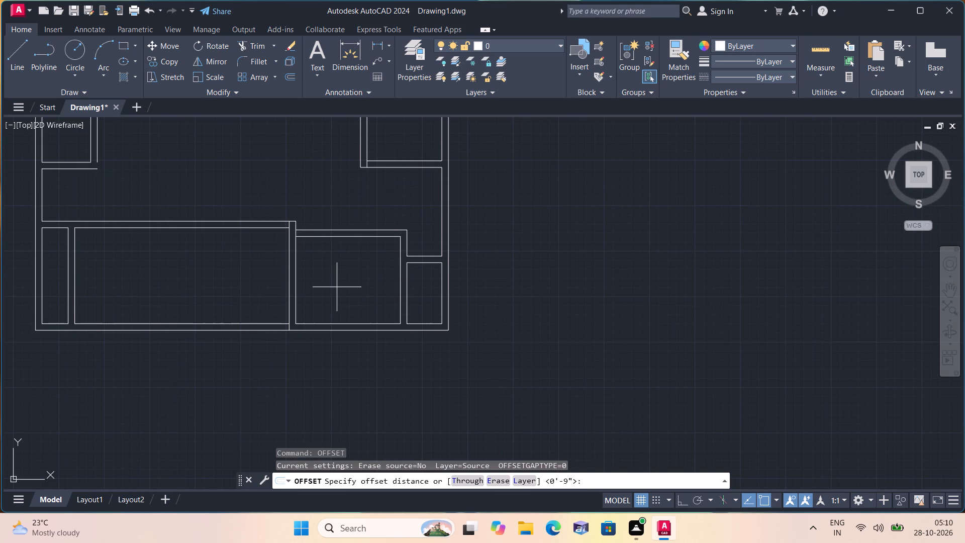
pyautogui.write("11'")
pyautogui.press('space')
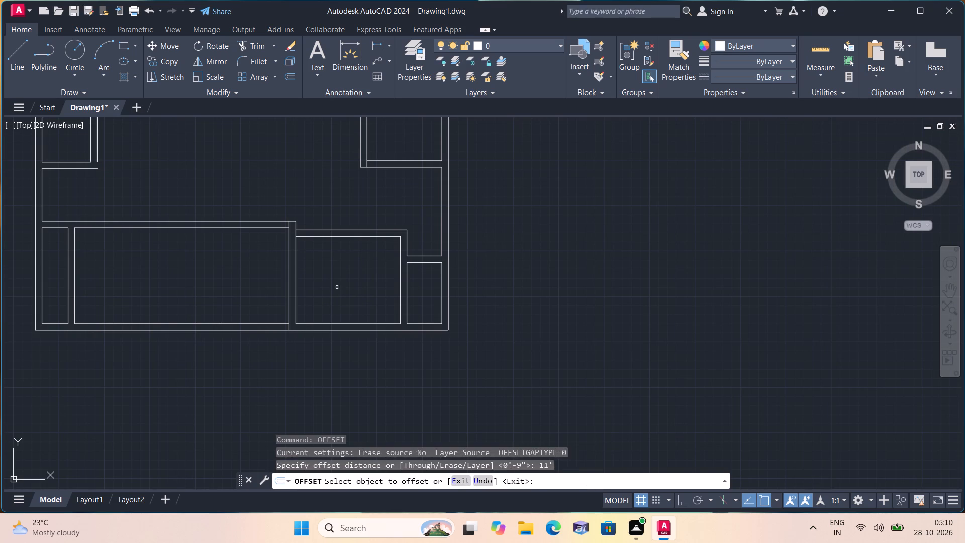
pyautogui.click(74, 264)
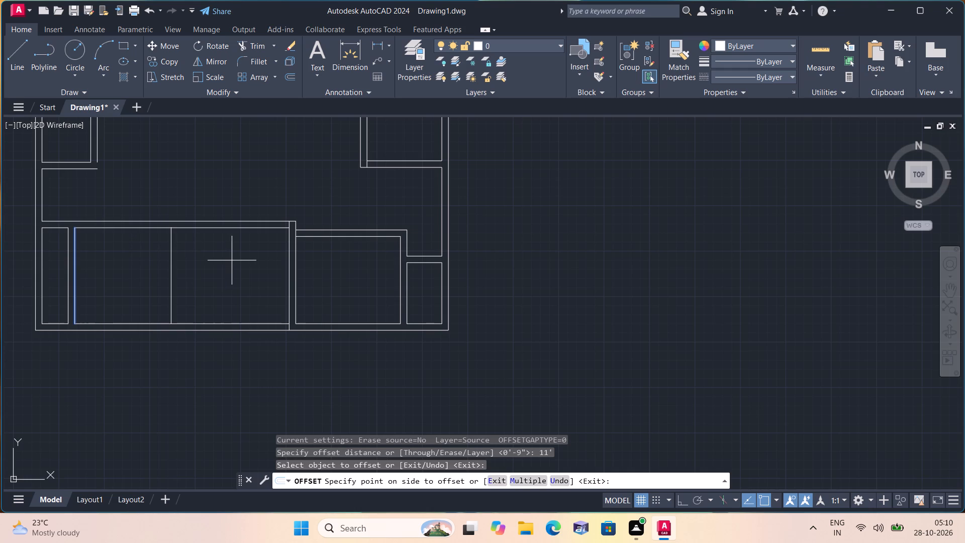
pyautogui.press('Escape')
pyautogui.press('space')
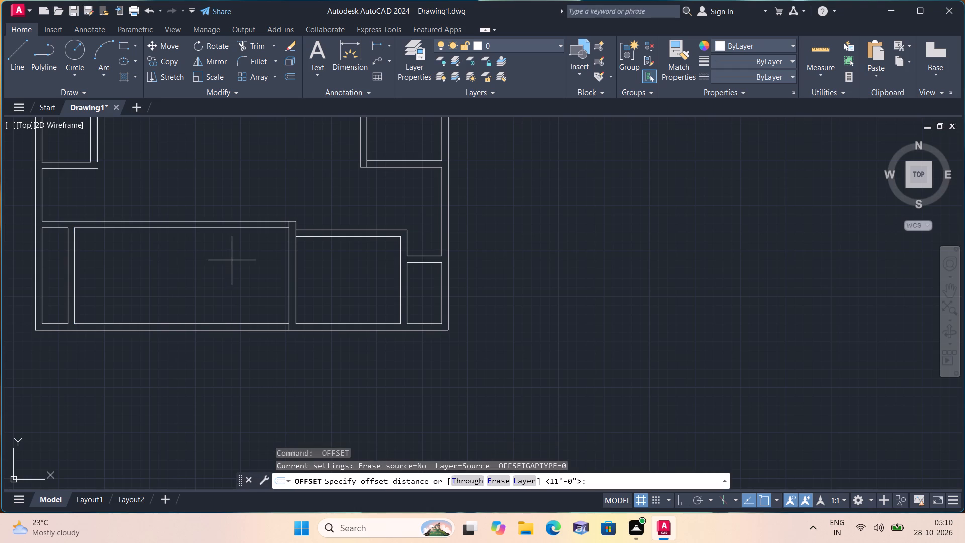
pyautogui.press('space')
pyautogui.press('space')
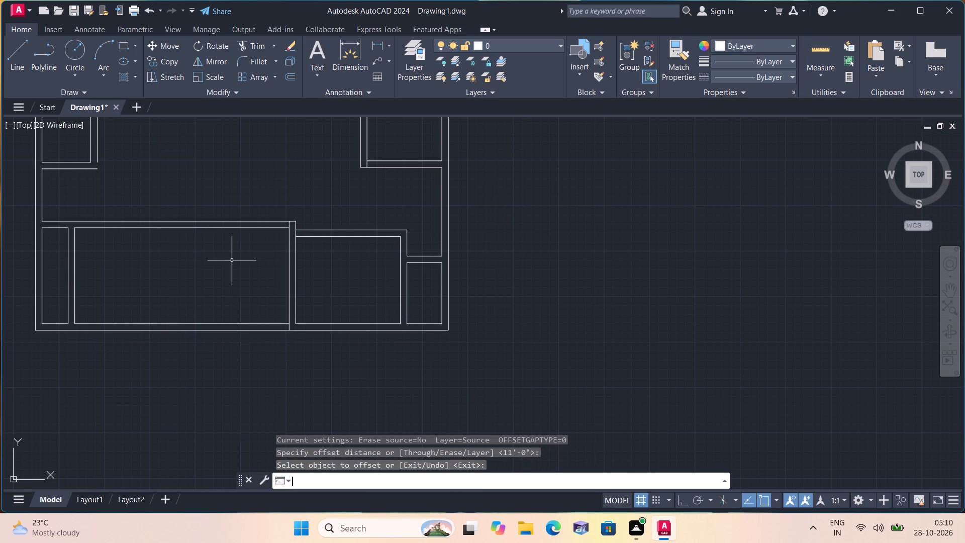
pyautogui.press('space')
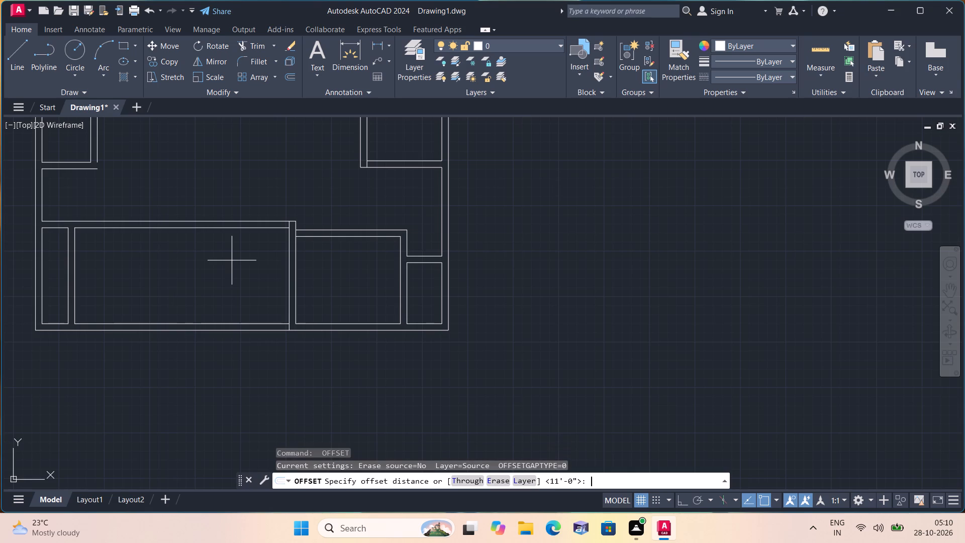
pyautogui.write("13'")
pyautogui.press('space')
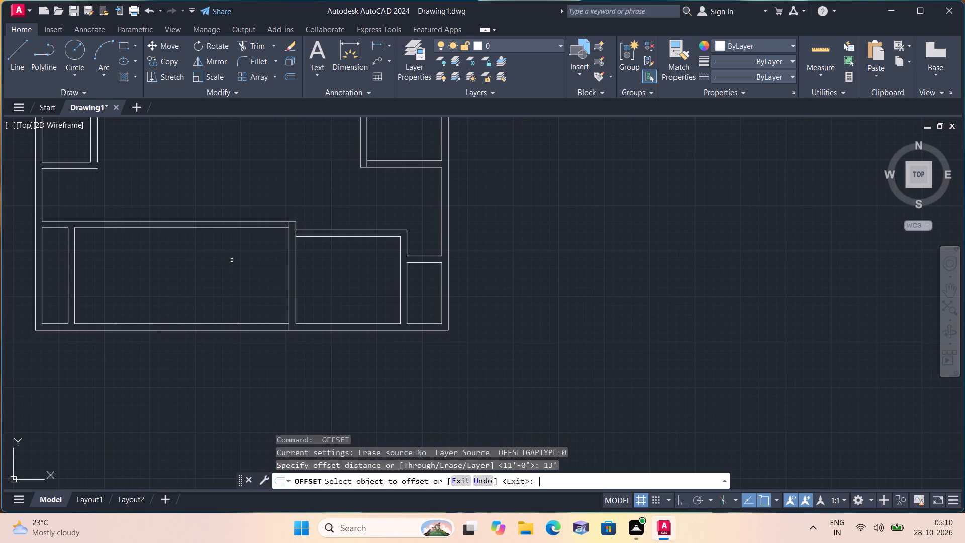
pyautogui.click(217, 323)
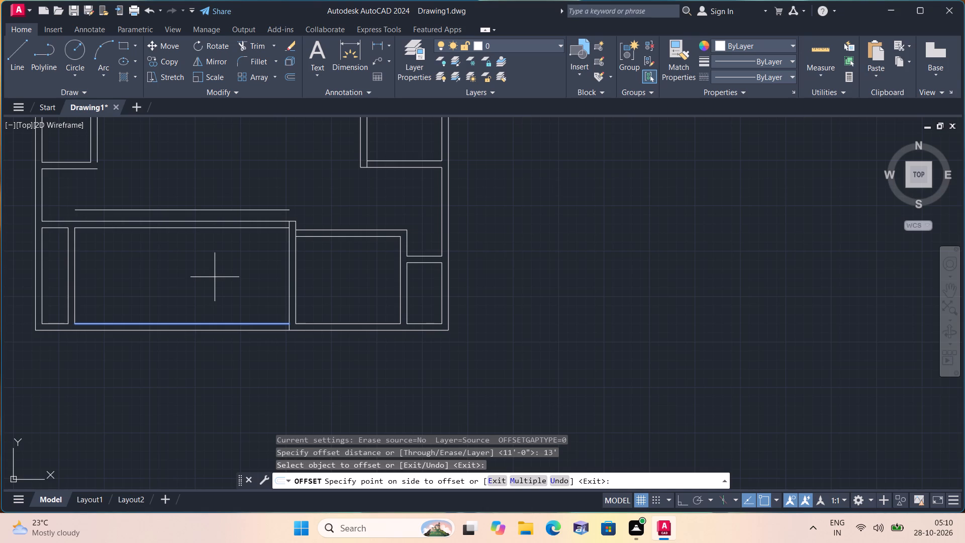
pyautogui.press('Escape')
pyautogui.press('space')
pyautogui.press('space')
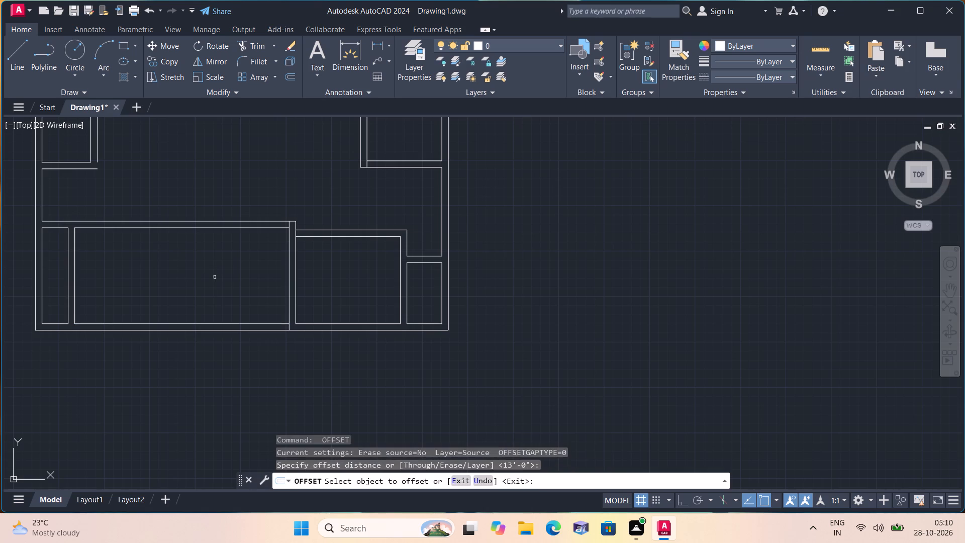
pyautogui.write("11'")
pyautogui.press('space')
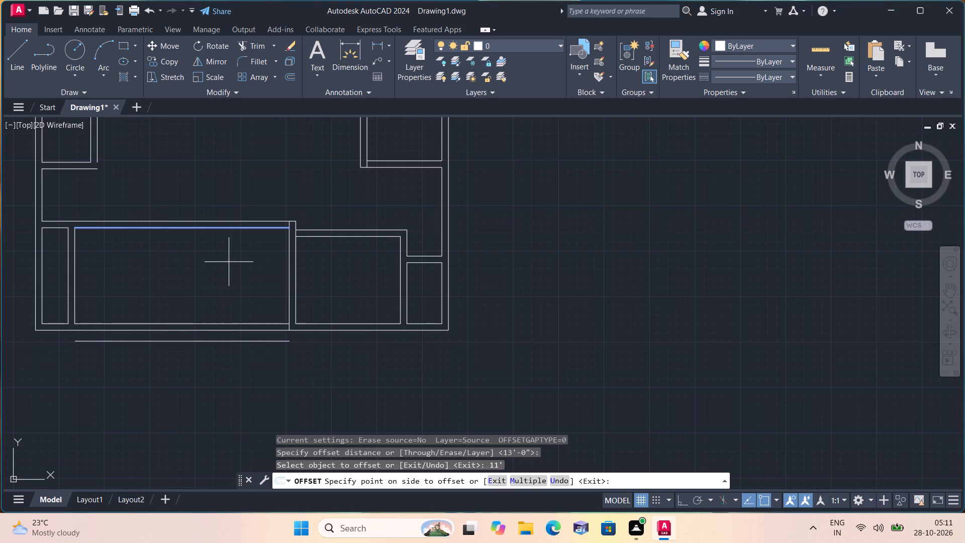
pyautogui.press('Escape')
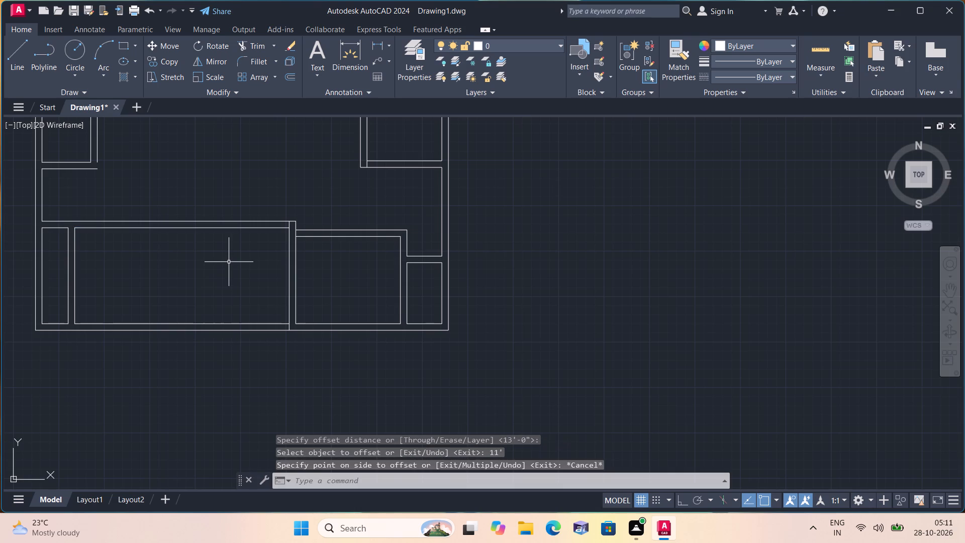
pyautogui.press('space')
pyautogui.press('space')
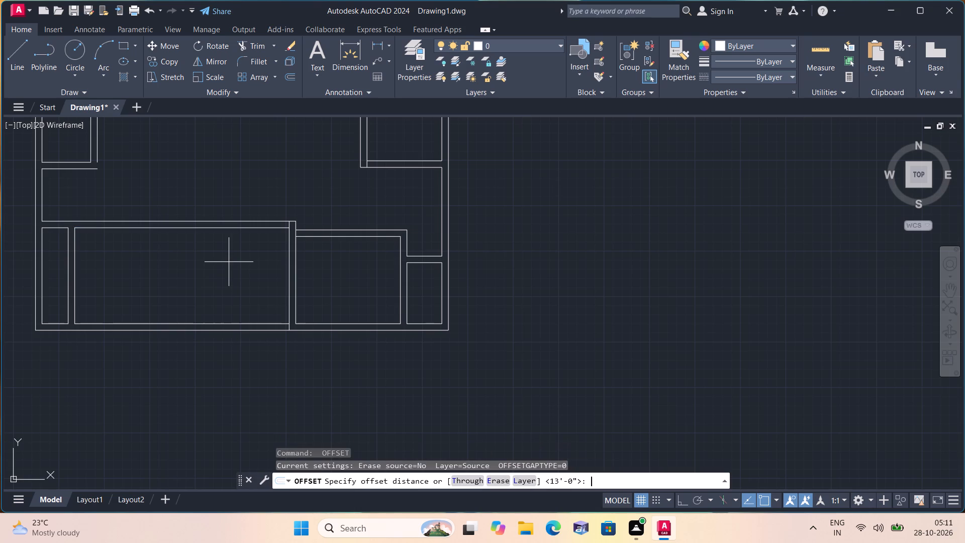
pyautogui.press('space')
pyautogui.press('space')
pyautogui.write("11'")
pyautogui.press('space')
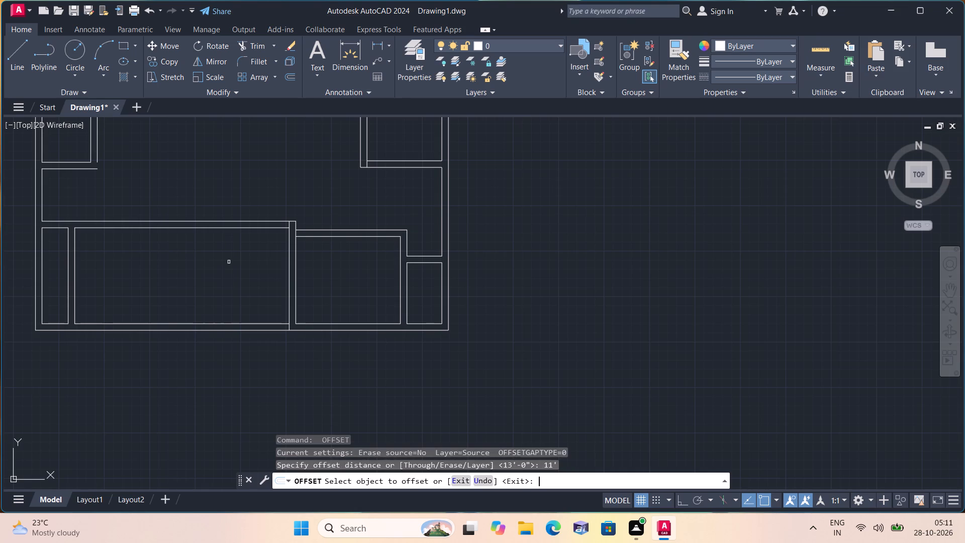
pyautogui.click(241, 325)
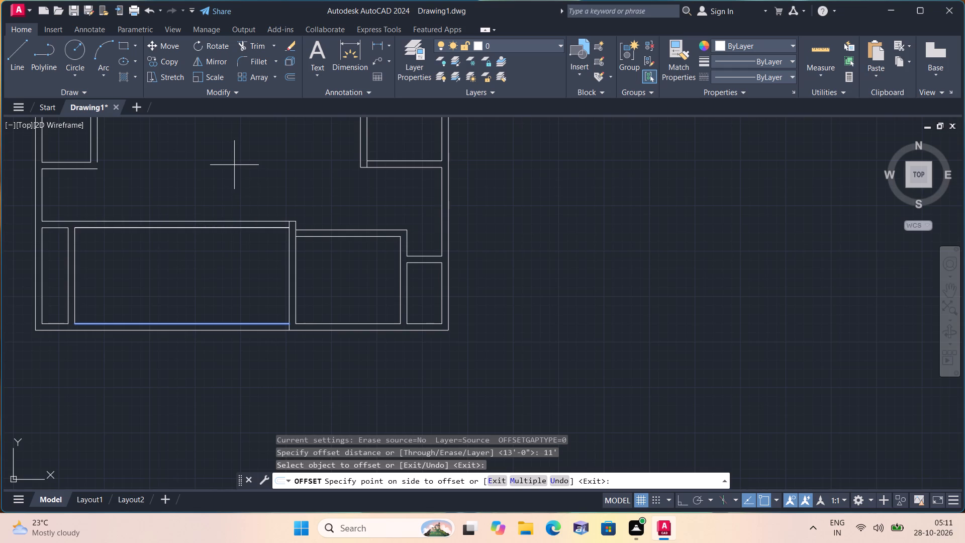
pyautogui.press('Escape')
# Offset the left inner line of the large bottom room 13' to the right to set the new room's width.
pyautogui.press('space')
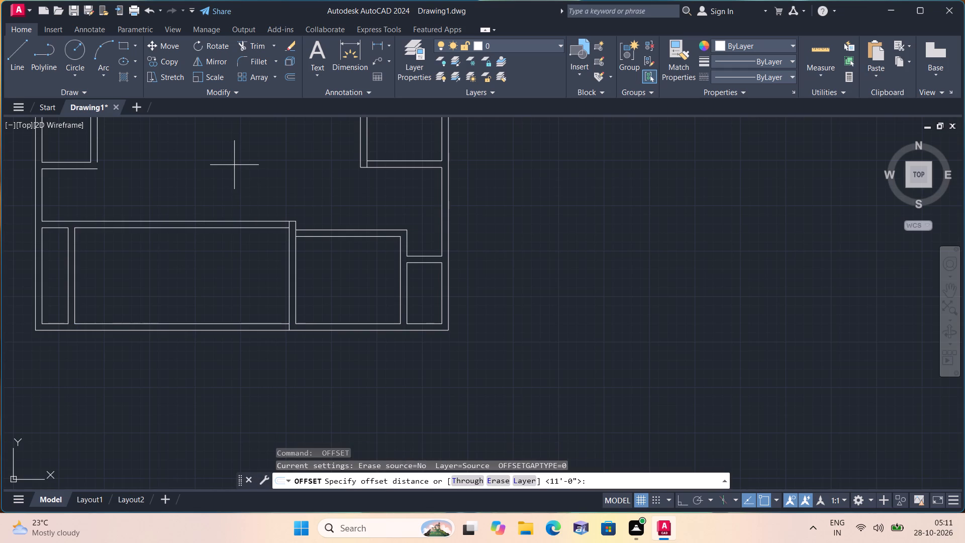
pyautogui.write('12')
pyautogui.press('BackSpace')
pyautogui.press('3')
pyautogui.write("'")
pyautogui.press('space')
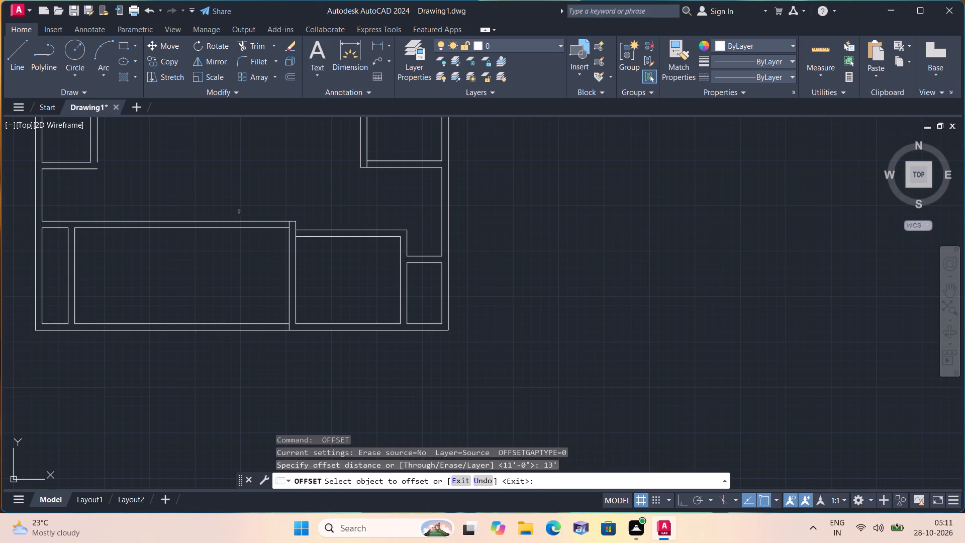
pyautogui.click(73, 244)
pyautogui.click(204, 251)
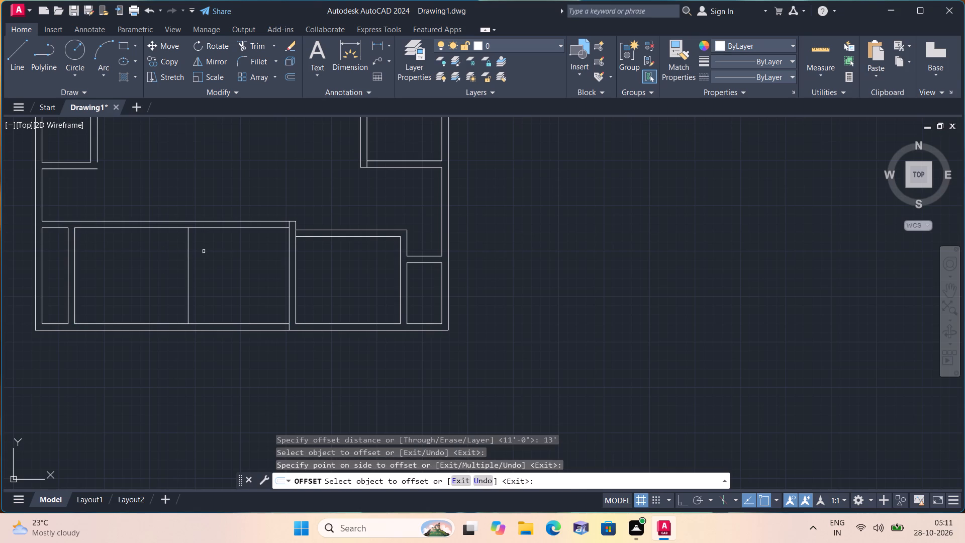
pyautogui.press('space')
# Offset the new vertical line in the large bottom room by 9" to form a partition wall.
pyautogui.press('space')
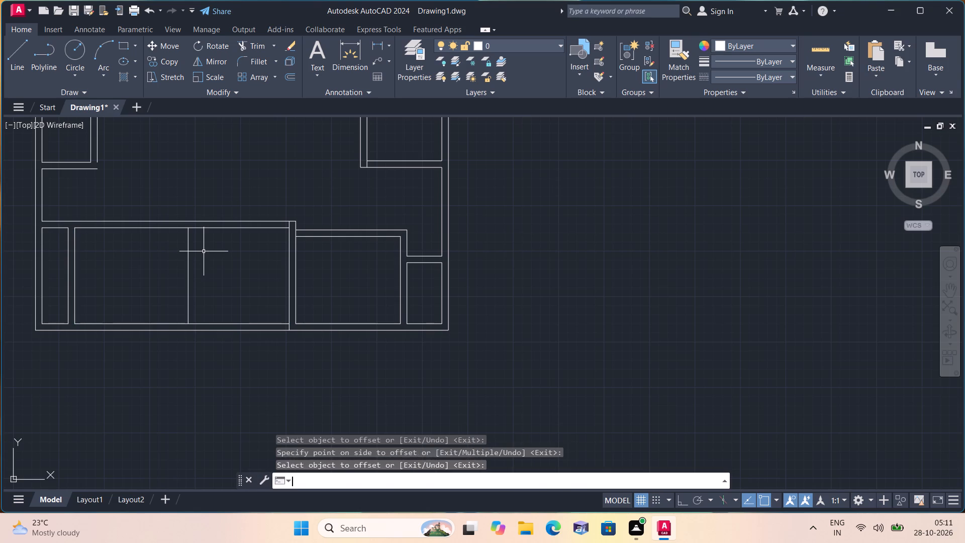
pyautogui.press('9')
pyautogui.hotkey('shift', '"')
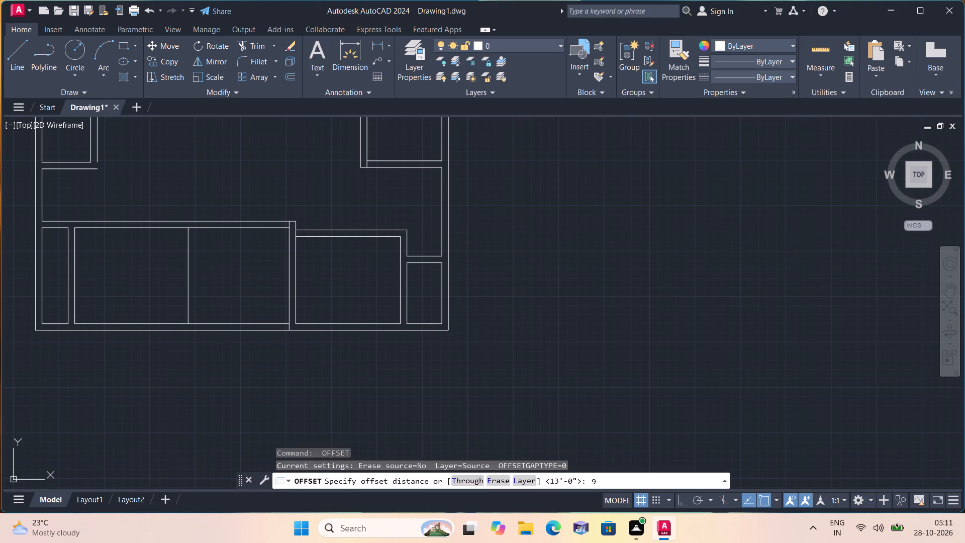
pyautogui.press('space')
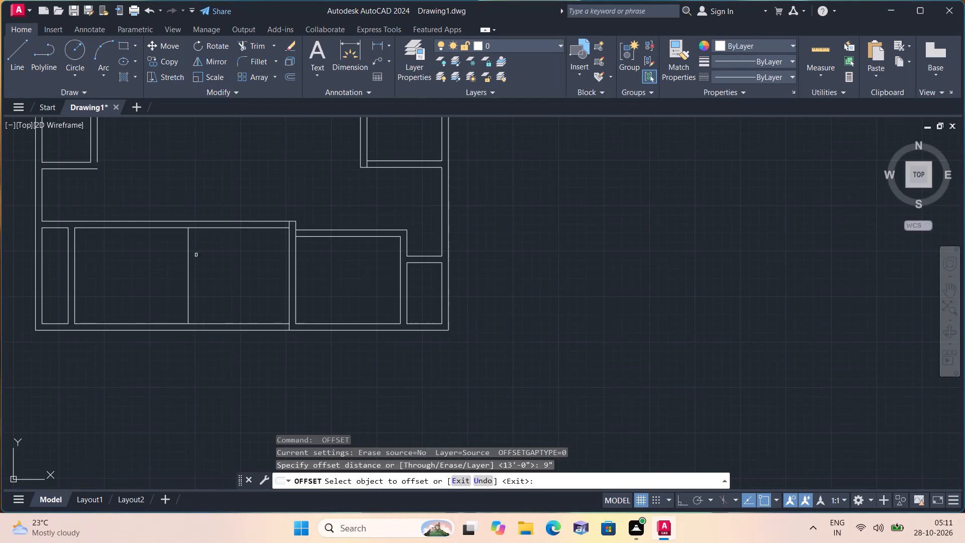
# Offset the new vertical line in the large bottom room 9" to the right to form the partition wall's second face.
pyautogui.click(188, 245)
pyautogui.click(207, 248)
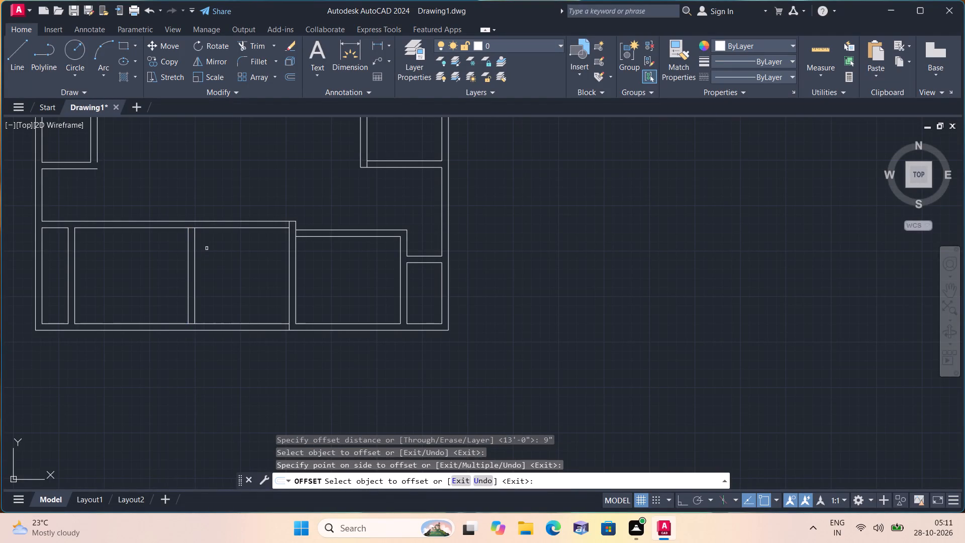
pyautogui.press('space')
# Extend both partition lines down to the bottom outer wall line and up to the upper line of the room's top wall.
pyautogui.write('exte')
pyautogui.press('space')
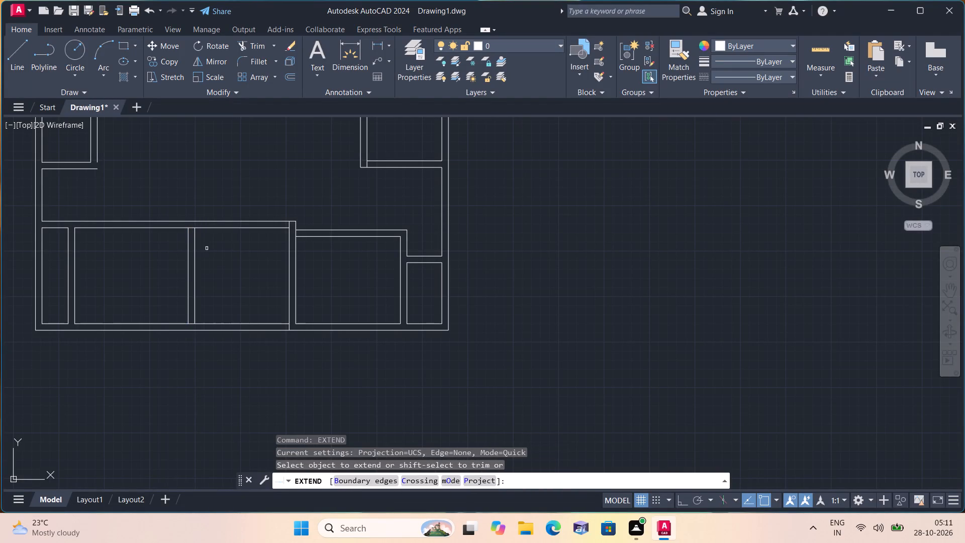
pyautogui.moveTo(176, 304); pyautogui.dragTo(192, 308)
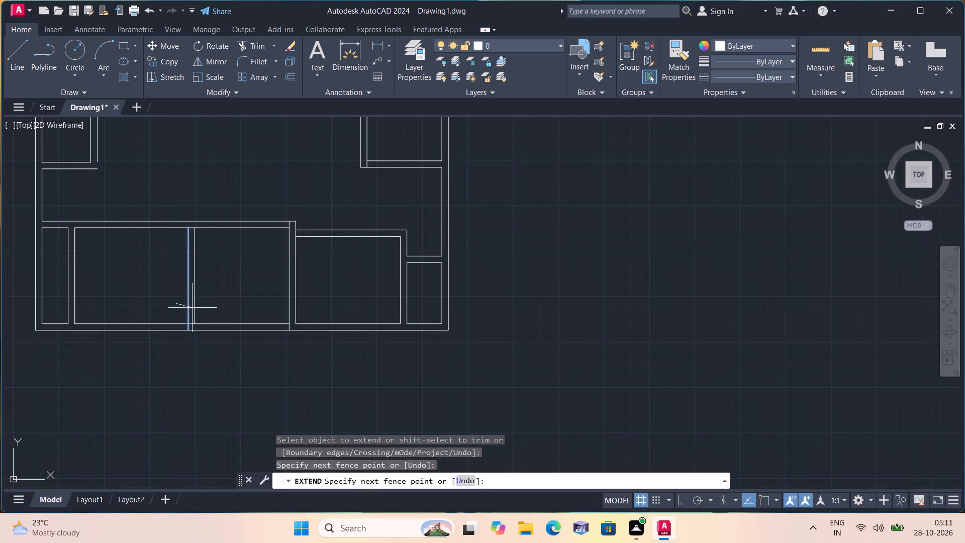
pyautogui.moveTo(192, 308); pyautogui.dragTo(195, 308)
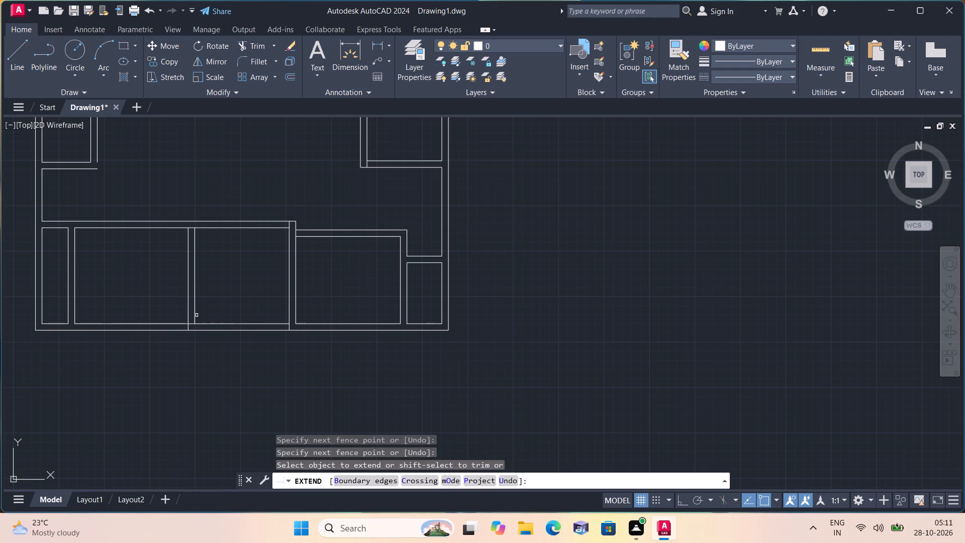
pyautogui.click(194, 312)
pyautogui.moveTo(175, 255); pyautogui.dragTo(186, 248)
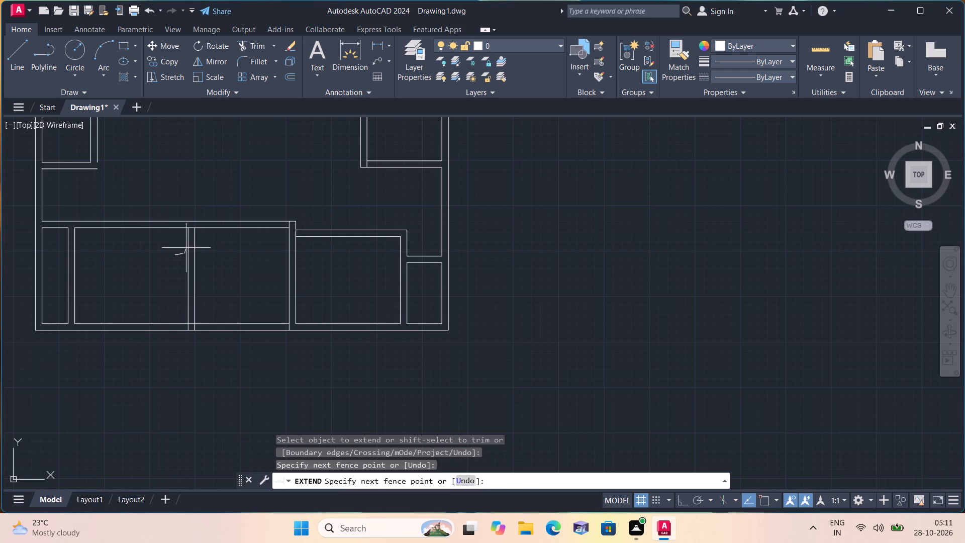
pyautogui.moveTo(186, 248); pyautogui.dragTo(200, 242)
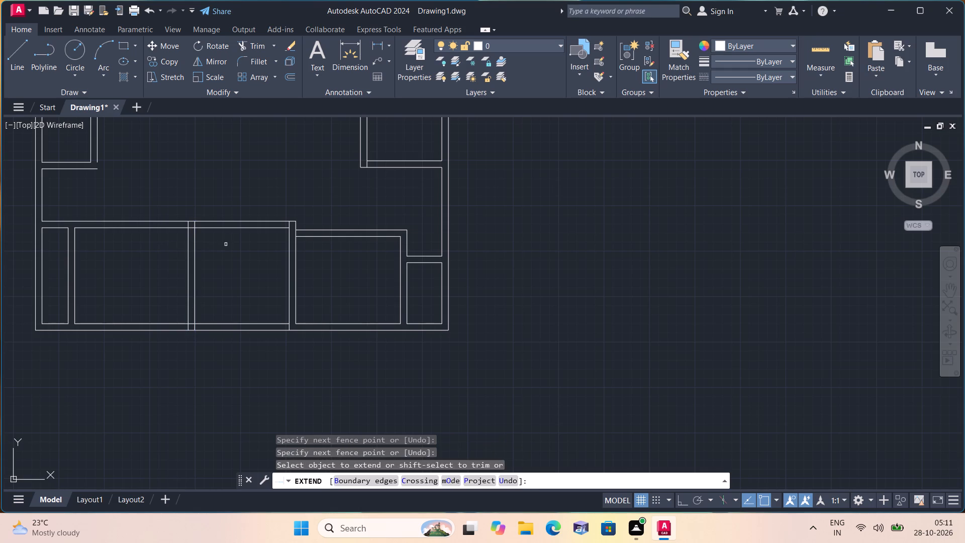
# Extend both lines of the wall below the small left room to the right, across the open middle area.
pyautogui.scroll(-1, 226, 242)
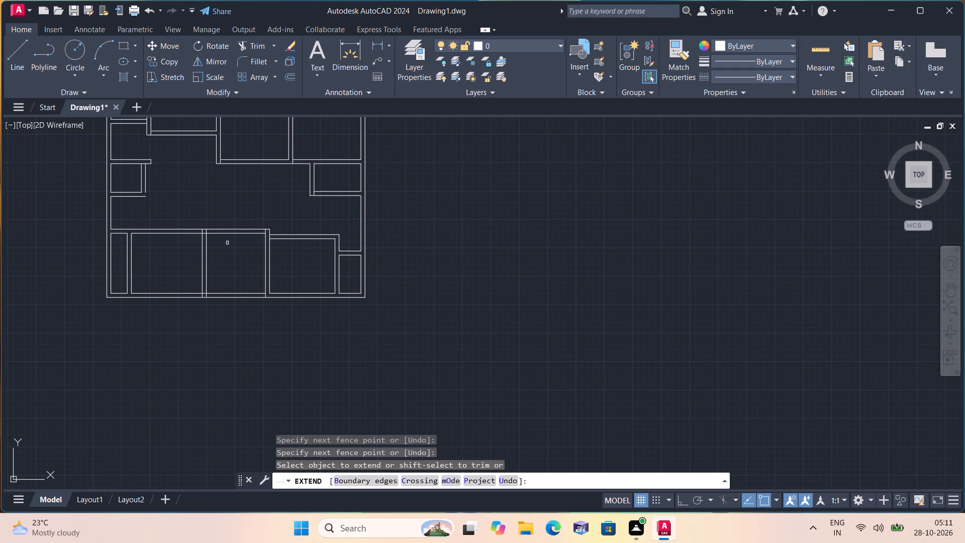
pyautogui.click(141, 192)
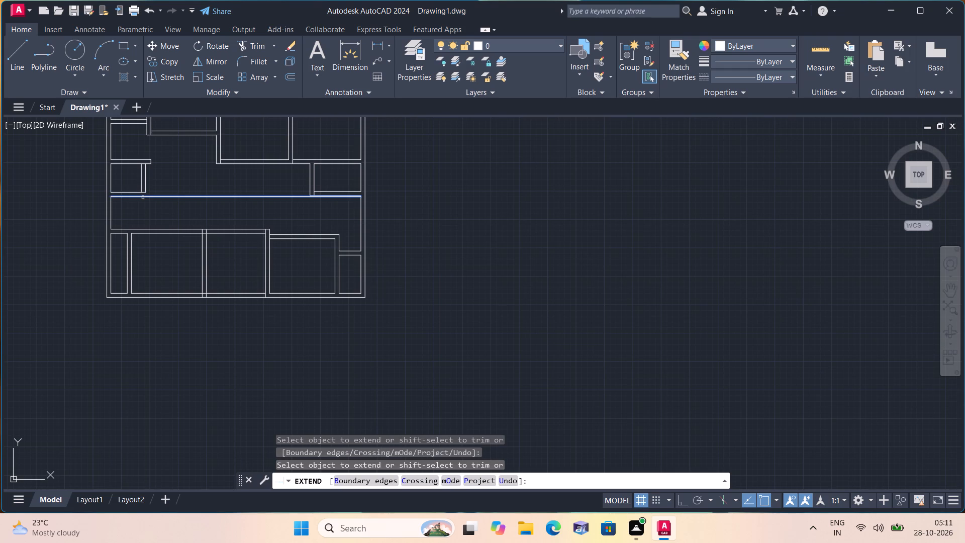
pyautogui.click(143, 198)
pyautogui.click(146, 194)
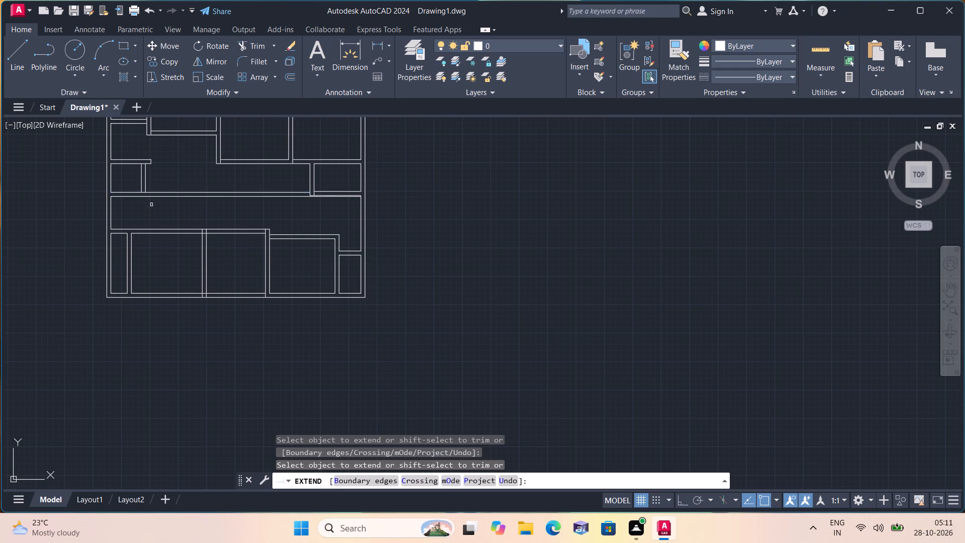
# Extend both partition lines upward through the middle strip to the upper line of the newly lengthened horizontal wall.
pyautogui.click(190, 246)
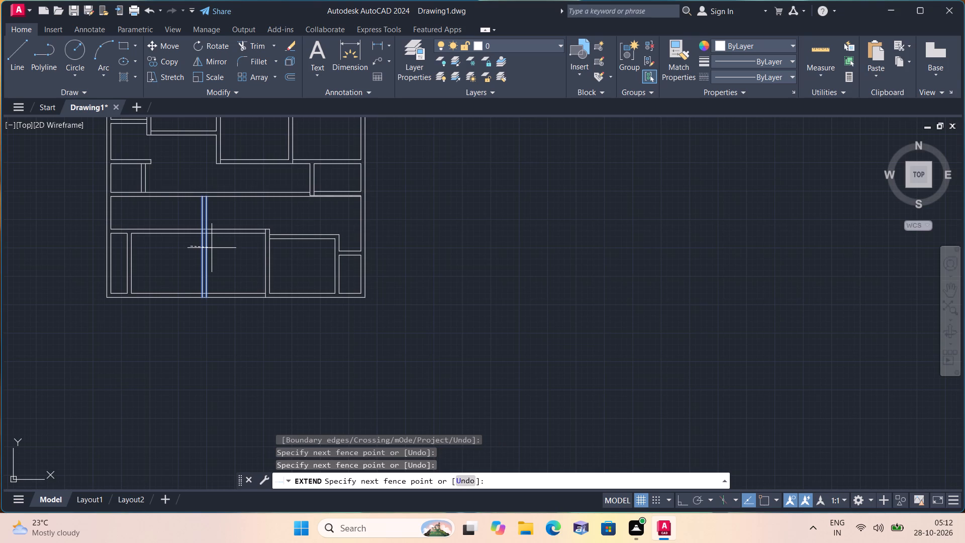
pyautogui.click(212, 248)
pyautogui.click(188, 208)
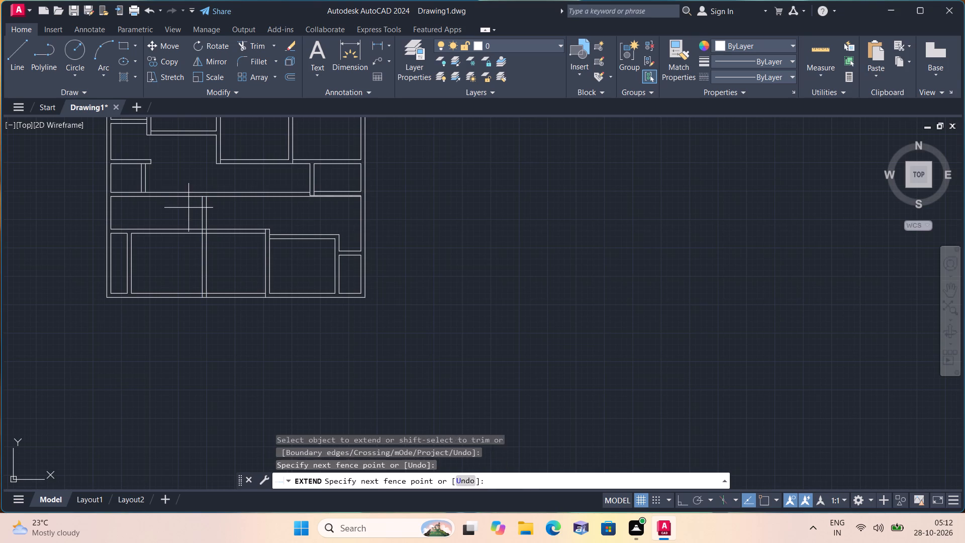
pyautogui.click(216, 207)
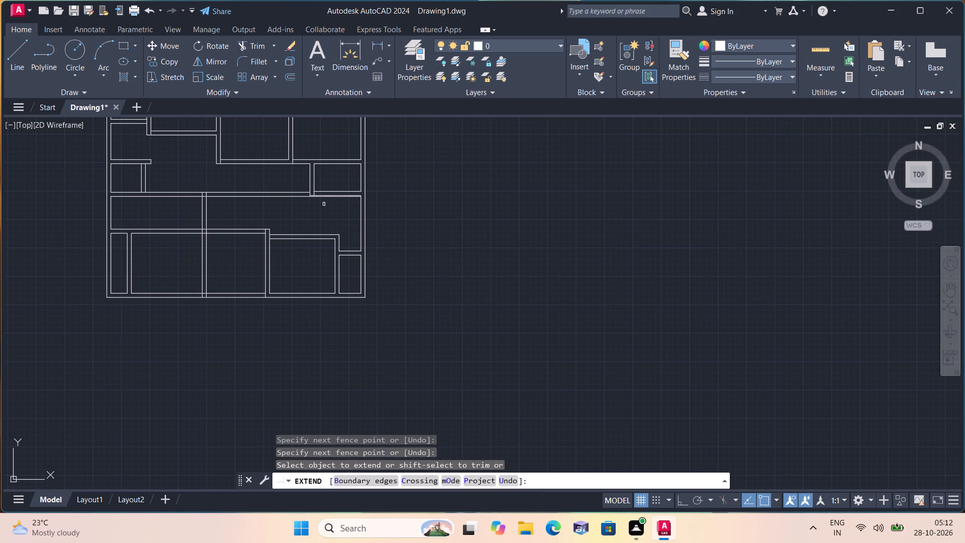
pyautogui.press('space')
# Trim the horizontal wall lines right of the partition, both across the middle area and above the bottom centre space, to open them up.
pyautogui.write('trim')
pyautogui.press('space')
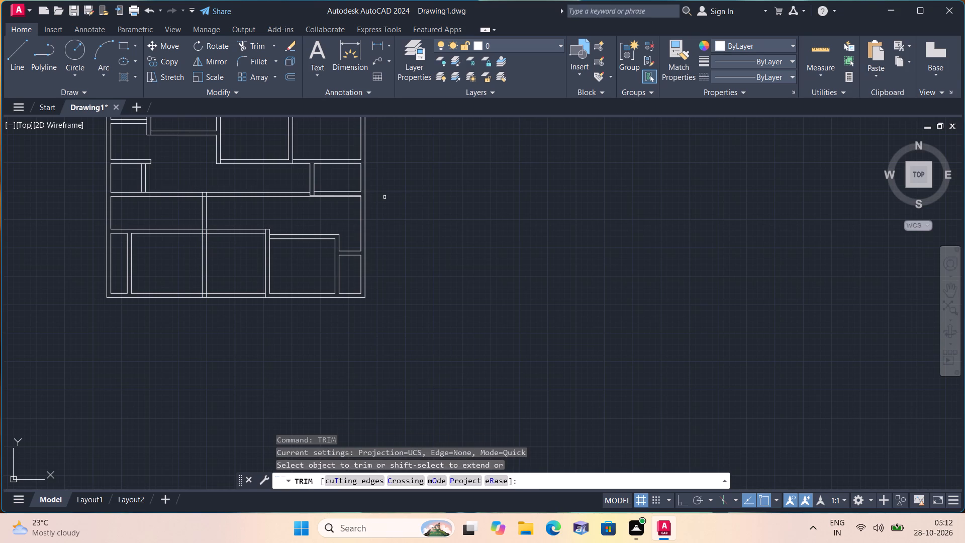
pyautogui.moveTo(255, 187); pyautogui.dragTo(298, 211)
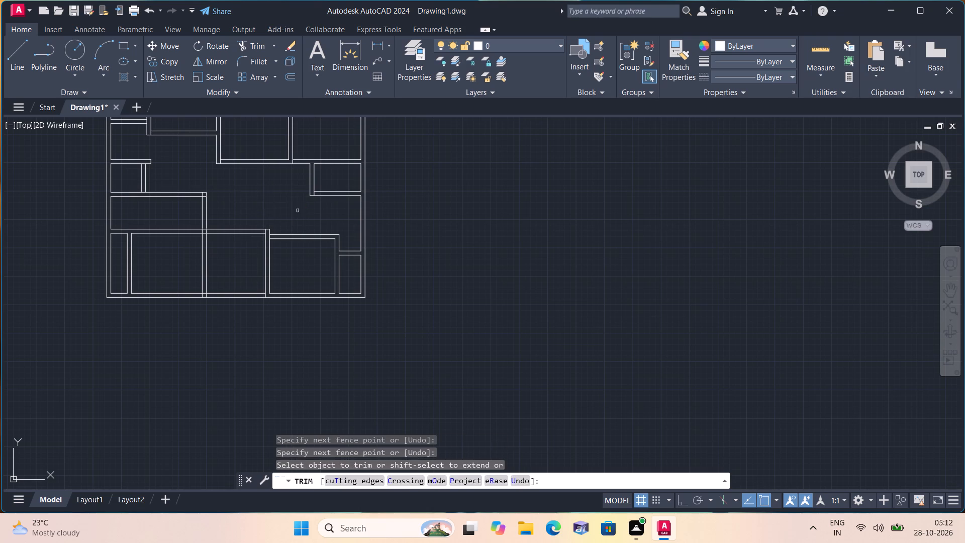
pyautogui.scroll(3, 305, 205)
pyautogui.scroll(-2, 305, 205)
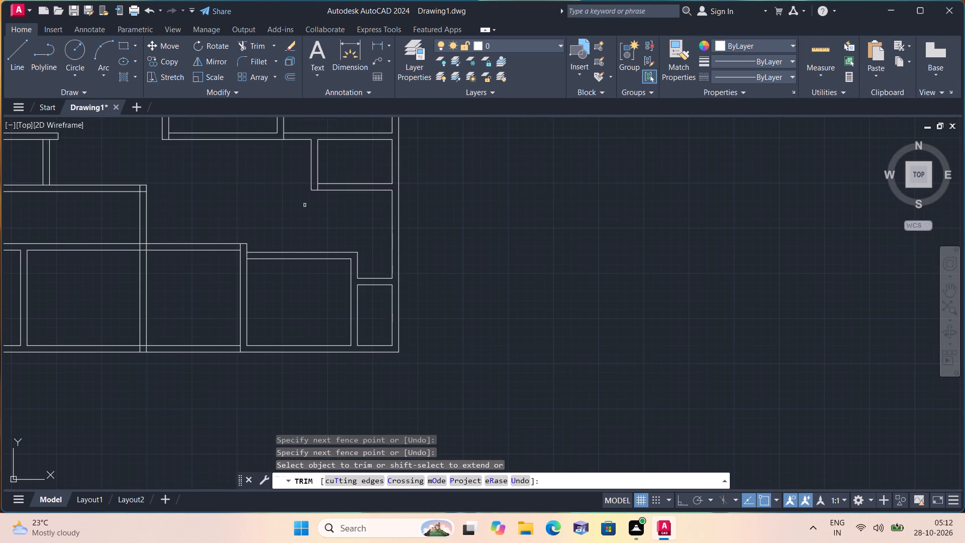
pyautogui.scroll(-1, 303, 204)
pyautogui.moveTo(228, 212); pyautogui.dragTo(243, 244)
pyautogui.scroll(-1, 243, 242)
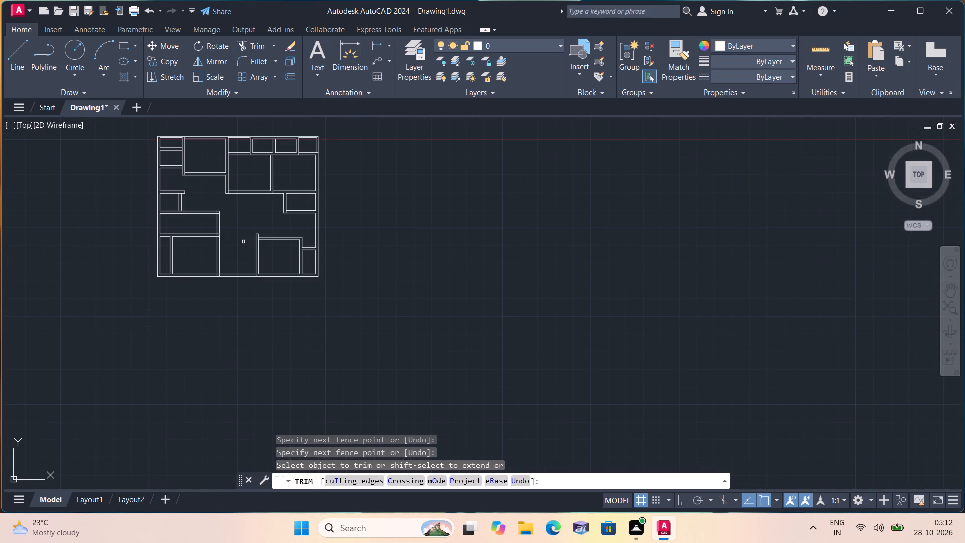
pyautogui.moveTo(243, 242); pyautogui.dragTo(250, 252)
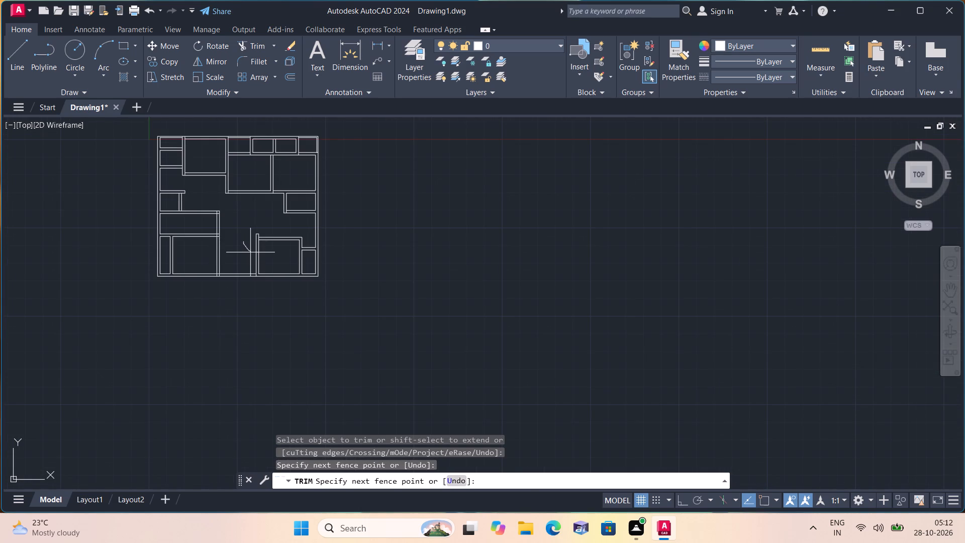
pyautogui.moveTo(250, 252); pyautogui.dragTo(251, 253)
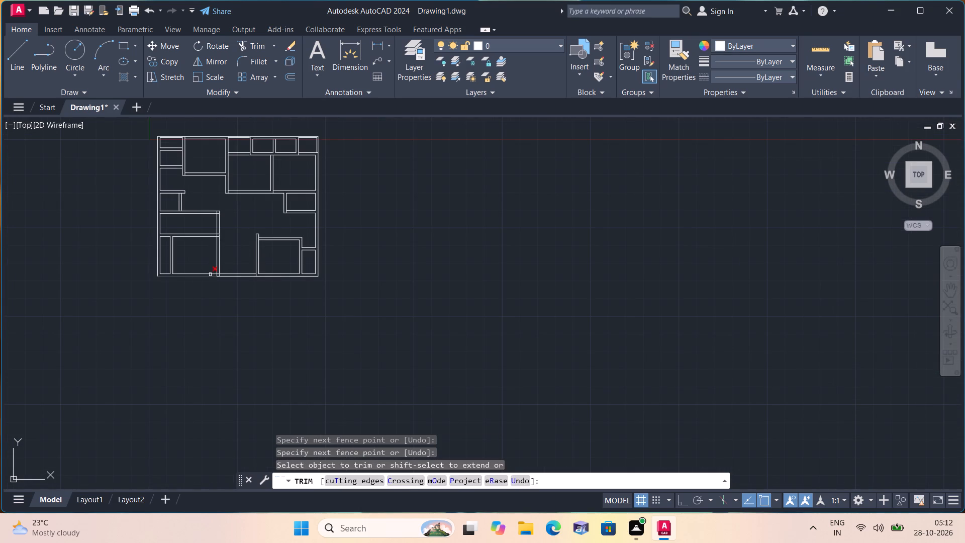
# Trim the pieces crossing the bottom outer wall at the partition's foot and the line stub below the next vertical wall to the right.
pyautogui.scroll(3, 203, 280)
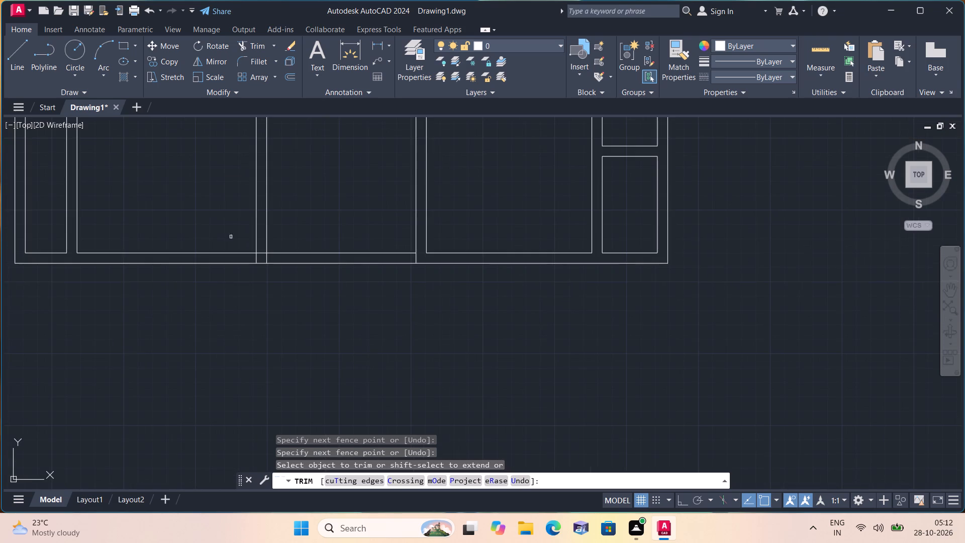
pyautogui.scroll(2, 255, 249)
pyautogui.click(265, 250)
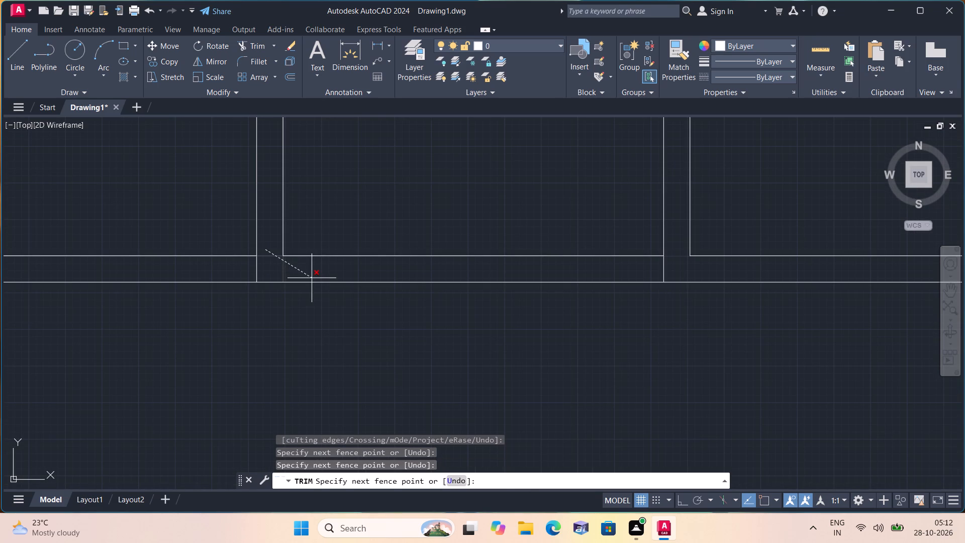
pyautogui.click(312, 278)
pyautogui.scroll(-2, 316, 275)
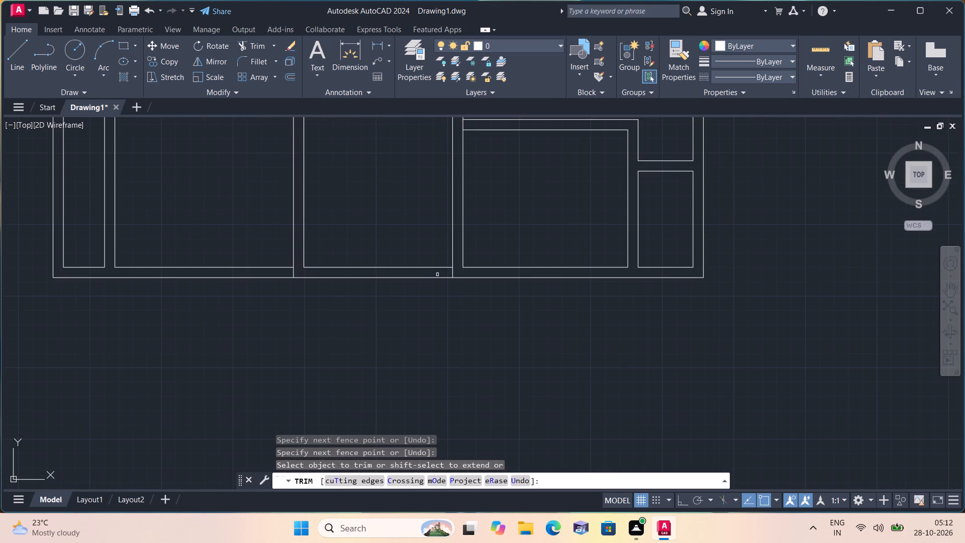
pyautogui.scroll(1, 440, 276)
pyautogui.click(459, 269)
pyautogui.scroll(-1, 392, 228)
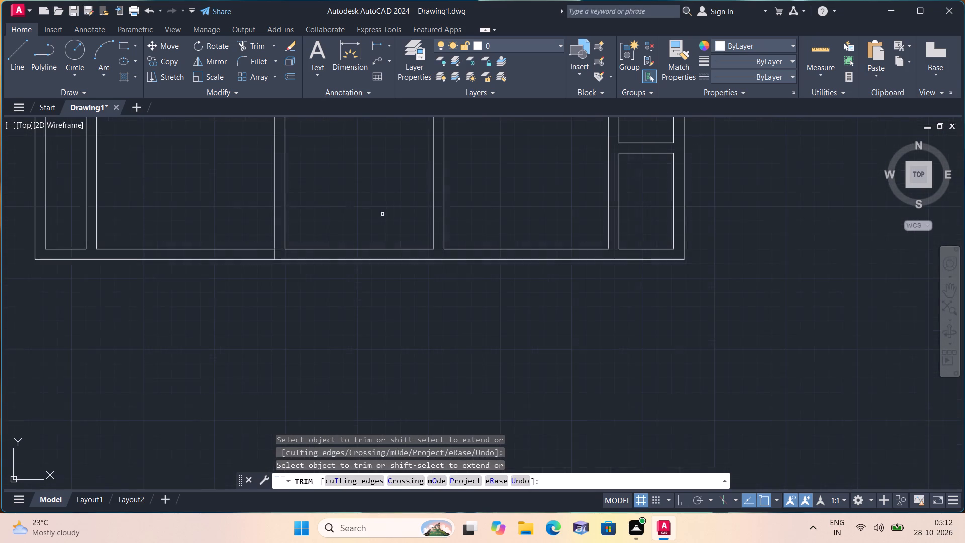
# Trim the horizontal line ends crossing inside the partition and the overlapping pieces at its top into a clean wall corner.
pyautogui.moveTo(372, 186); pyautogui.dragTo(393, 339, button='middle')
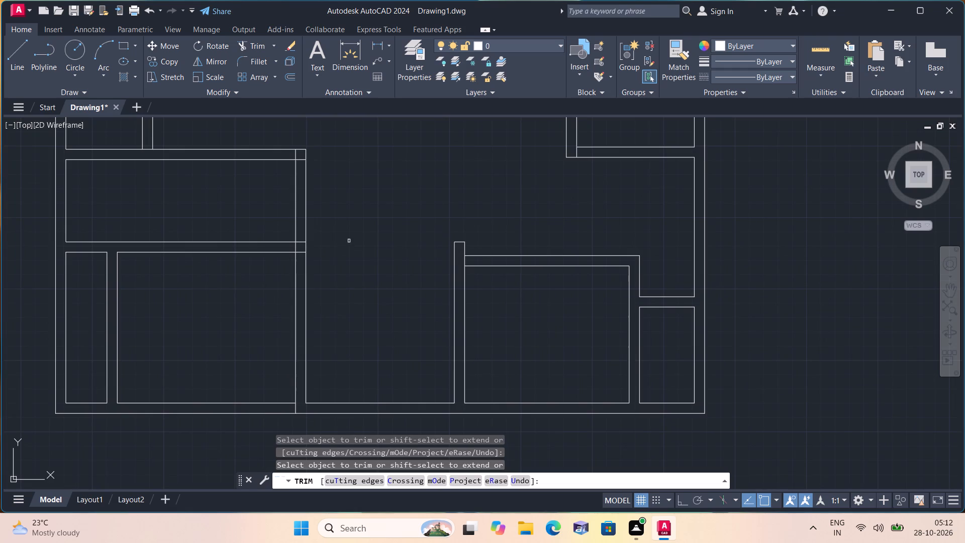
pyautogui.moveTo(348, 255); pyautogui.dragTo(373, 312, button='middle')
pyautogui.scroll(1, 313, 264)
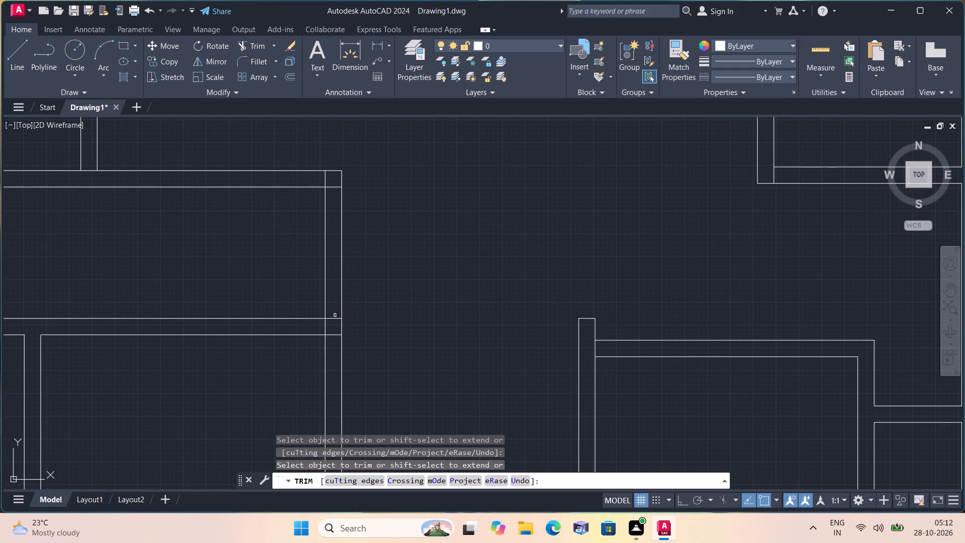
pyautogui.click(333, 313)
pyautogui.click(331, 342)
pyautogui.scroll(-1, 318, 242)
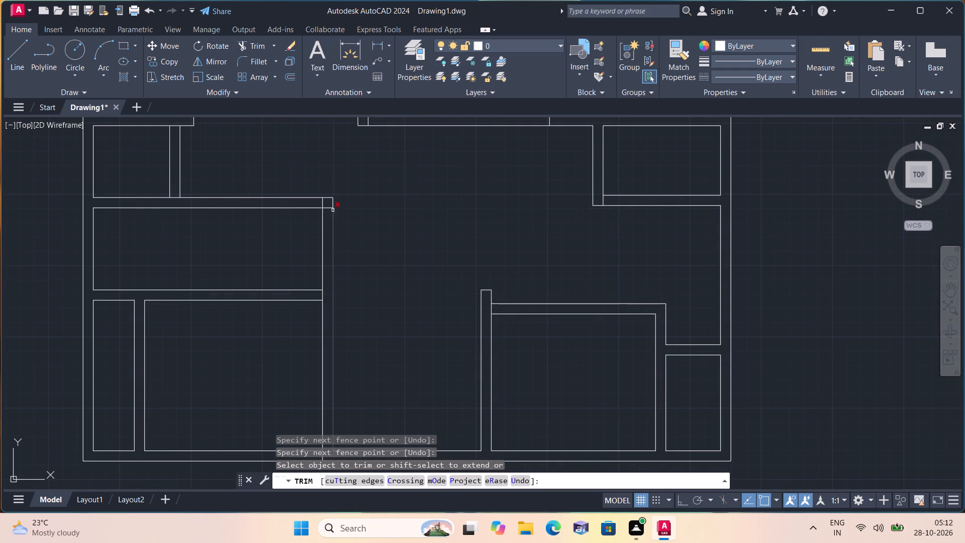
pyautogui.scroll(1, 324, 202)
pyautogui.moveTo(313, 200); pyautogui.dragTo(317, 201)
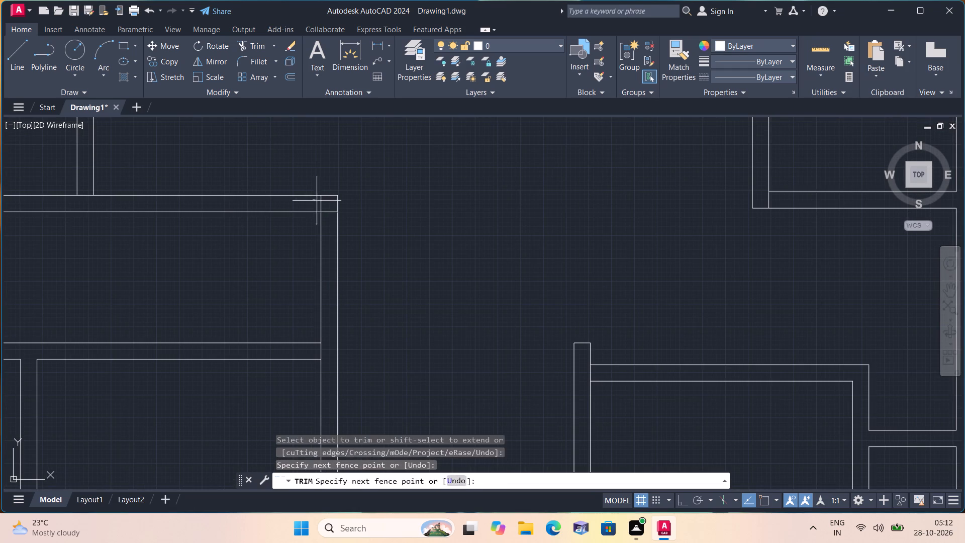
pyautogui.moveTo(317, 201); pyautogui.dragTo(318, 201)
pyautogui.click(334, 215)
pyautogui.scroll(-1, 331, 208)
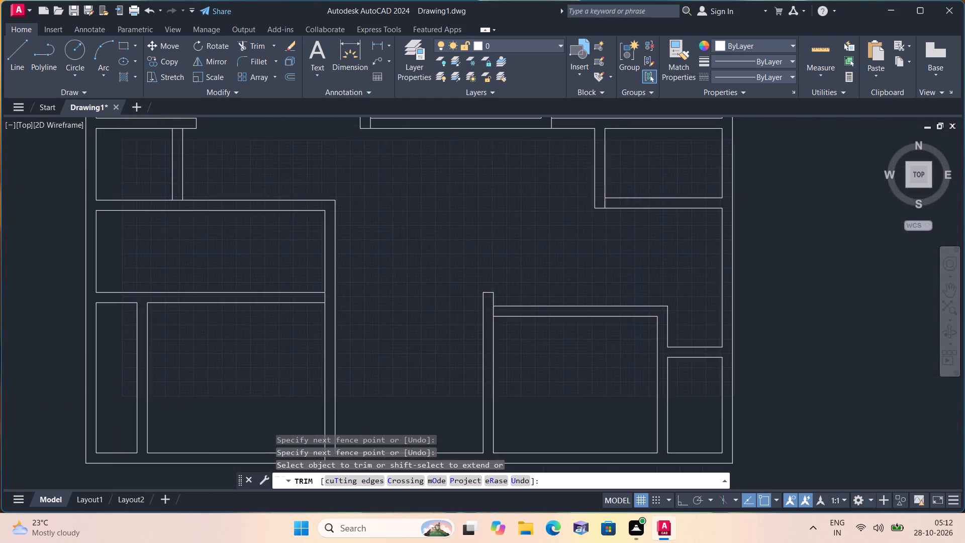
pyautogui.scroll(-2, 331, 208)
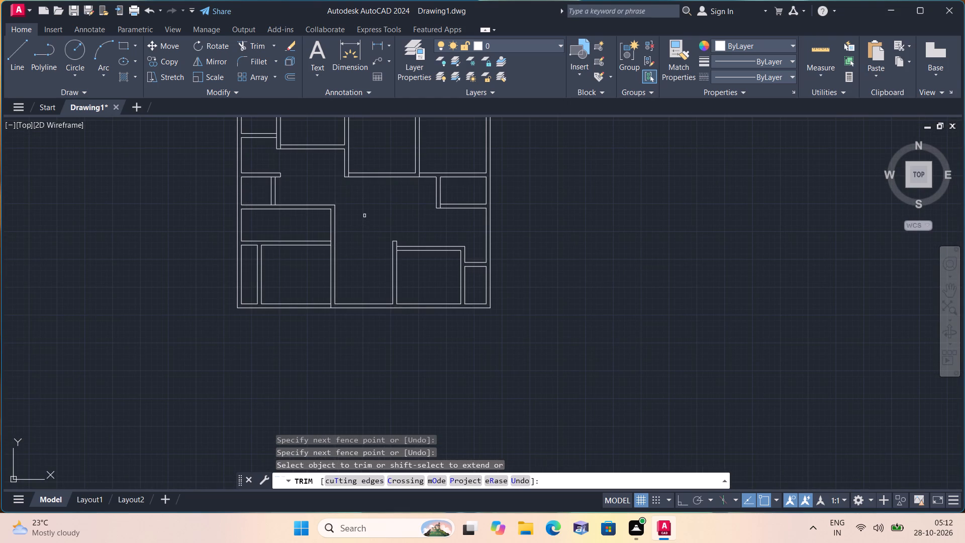
pyautogui.press('space')
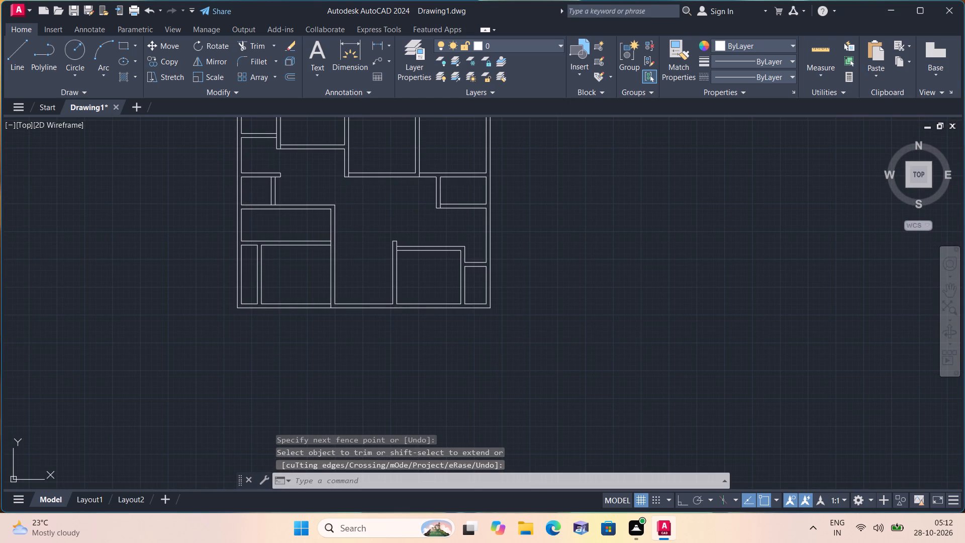
# Measure the clear width of the open bottom centre space between the partition and the next vertical wall using a linear dimension.
pyautogui.click(379, 42)
pyautogui.scroll(2, 386, 269)
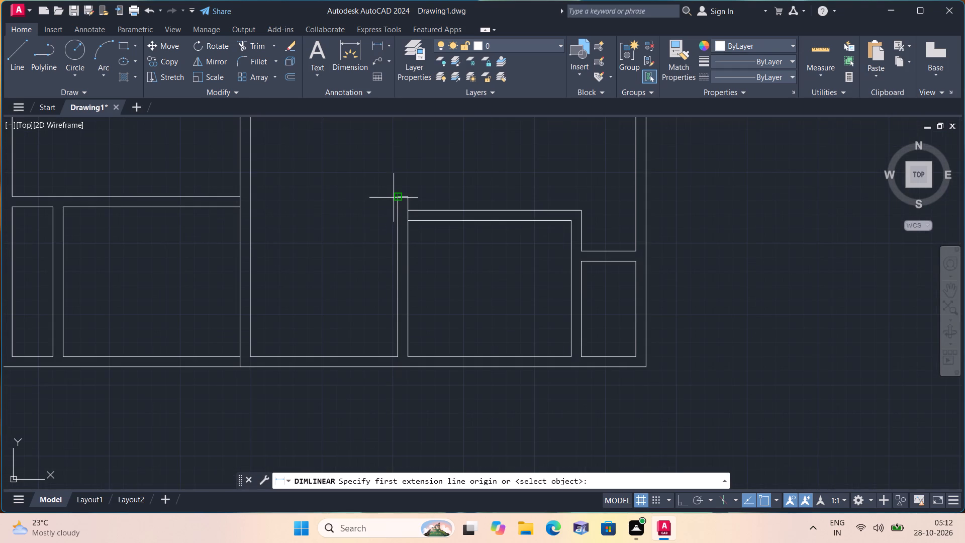
pyautogui.click(394, 198)
pyautogui.click(250, 202)
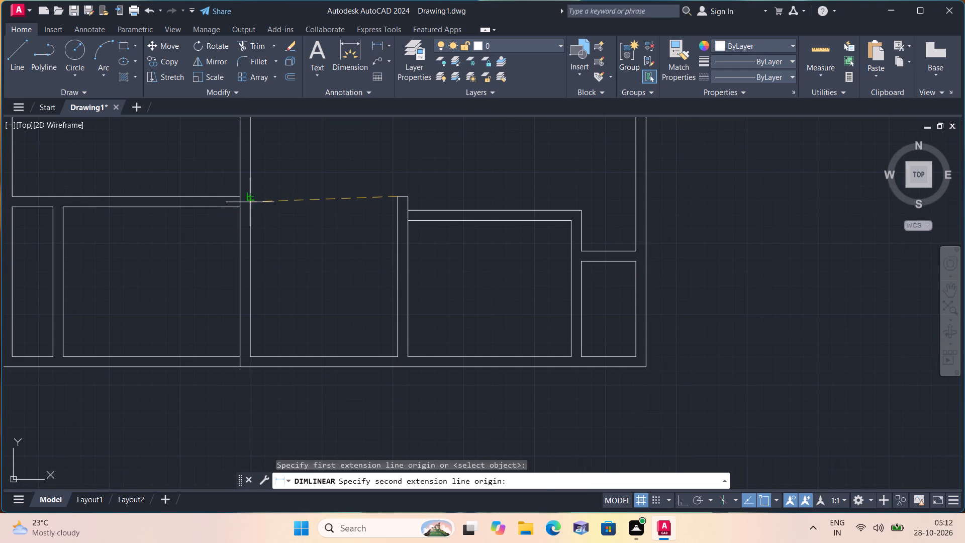
pyautogui.scroll(4, 302, 211)
pyautogui.scroll(3, 376, 222)
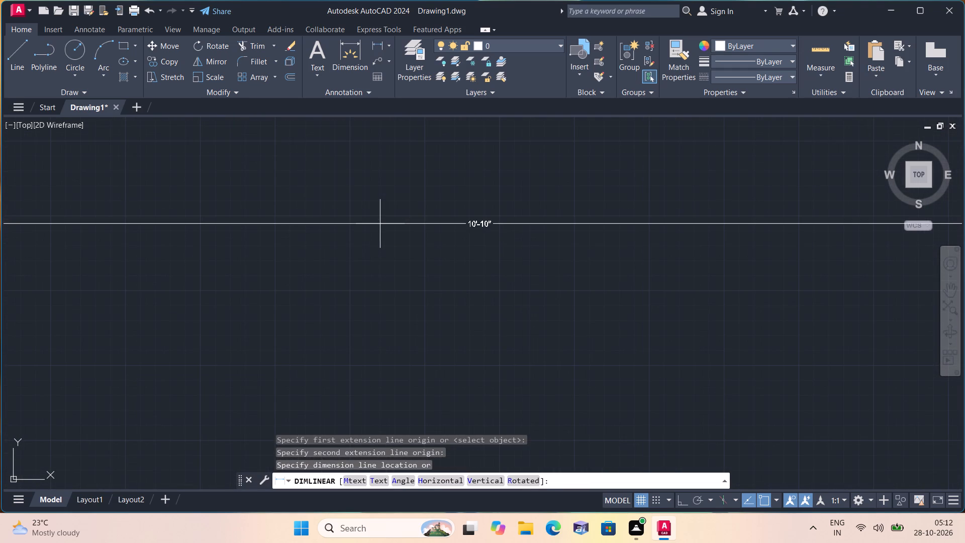
pyautogui.scroll(-3, 369, 227)
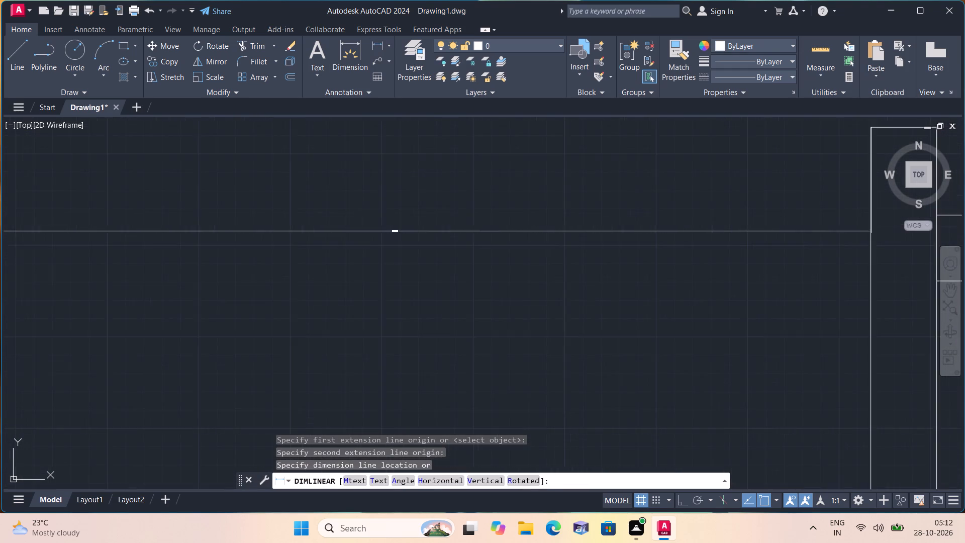
pyautogui.scroll(-1, 367, 231)
pyautogui.scroll(-1, 314, 211)
pyautogui.scroll(-1, 259, 203)
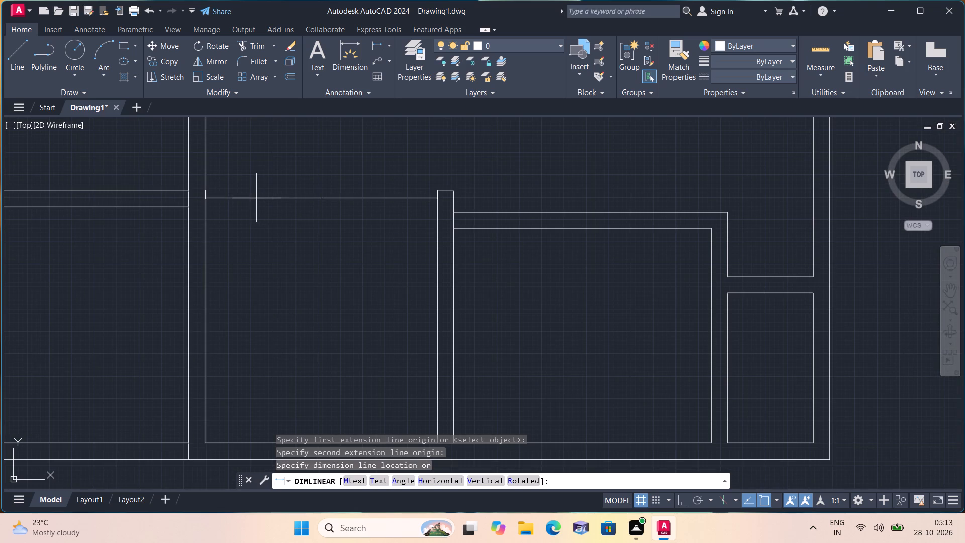
pyautogui.press('Escape')
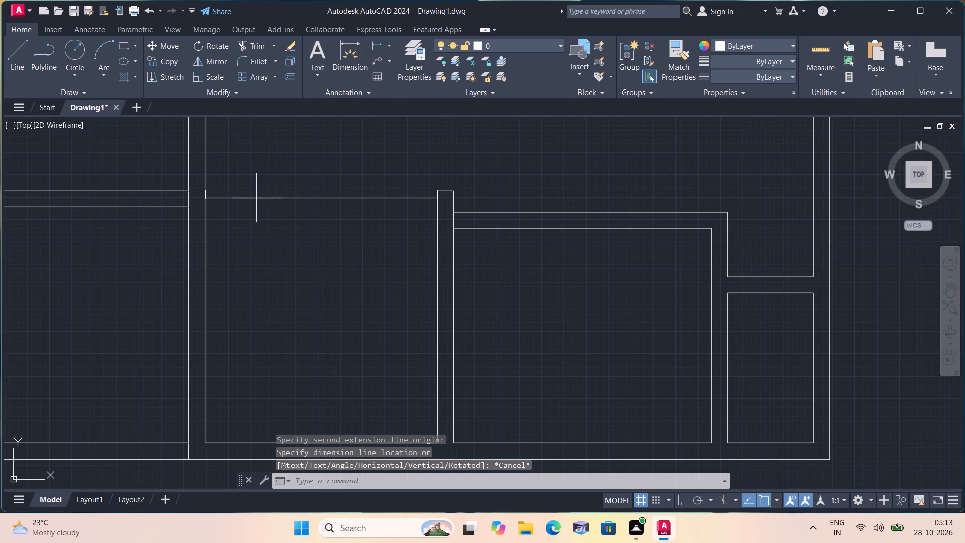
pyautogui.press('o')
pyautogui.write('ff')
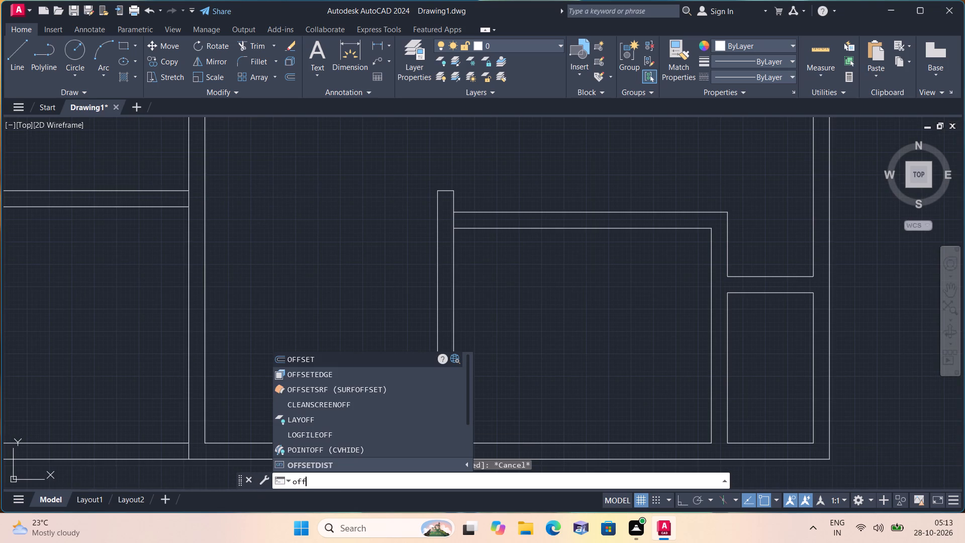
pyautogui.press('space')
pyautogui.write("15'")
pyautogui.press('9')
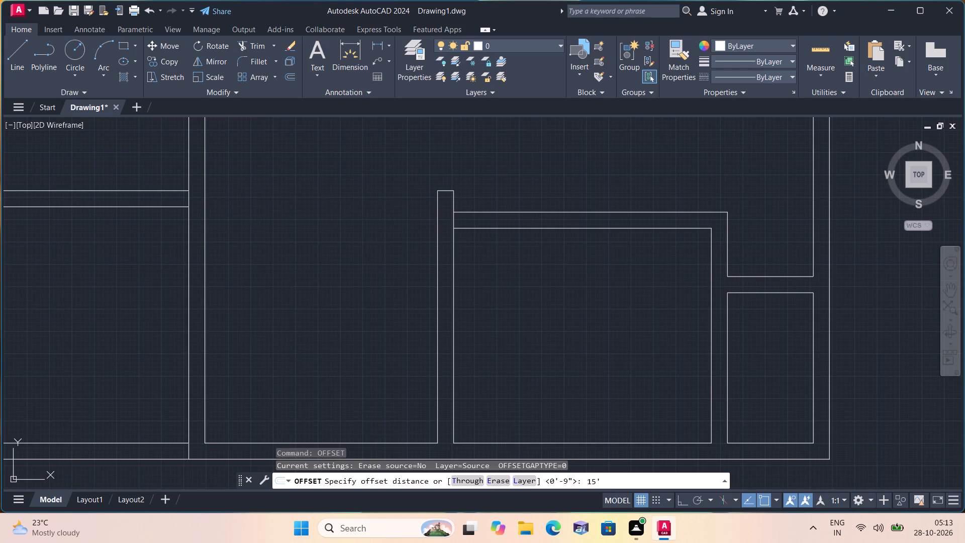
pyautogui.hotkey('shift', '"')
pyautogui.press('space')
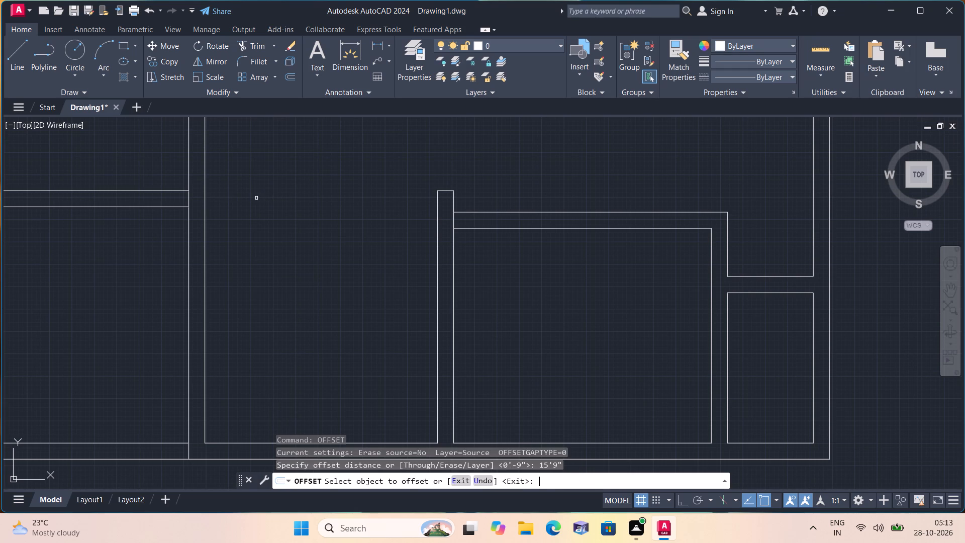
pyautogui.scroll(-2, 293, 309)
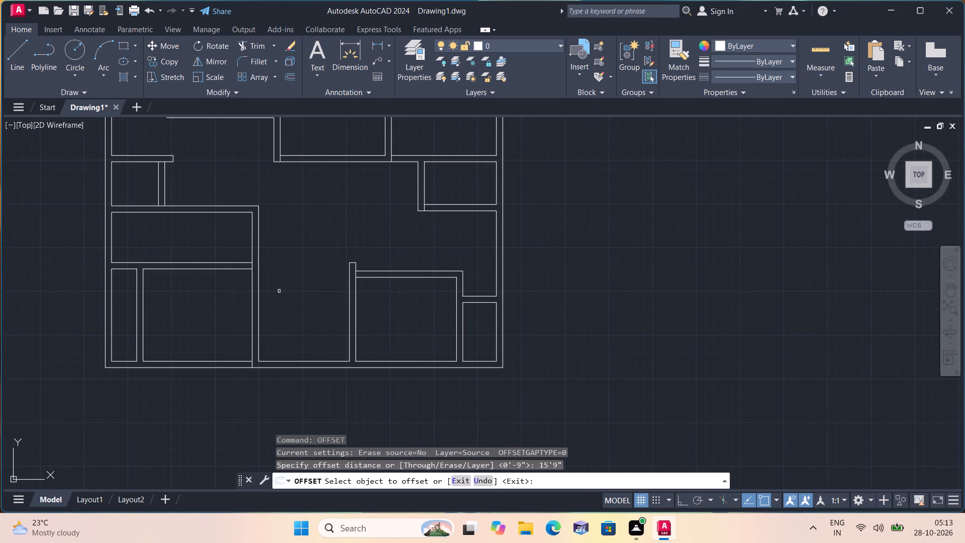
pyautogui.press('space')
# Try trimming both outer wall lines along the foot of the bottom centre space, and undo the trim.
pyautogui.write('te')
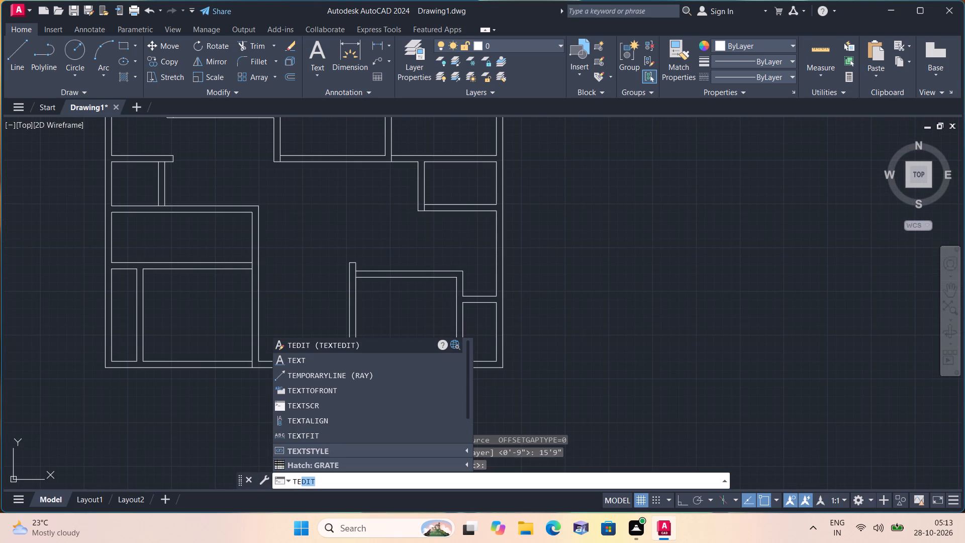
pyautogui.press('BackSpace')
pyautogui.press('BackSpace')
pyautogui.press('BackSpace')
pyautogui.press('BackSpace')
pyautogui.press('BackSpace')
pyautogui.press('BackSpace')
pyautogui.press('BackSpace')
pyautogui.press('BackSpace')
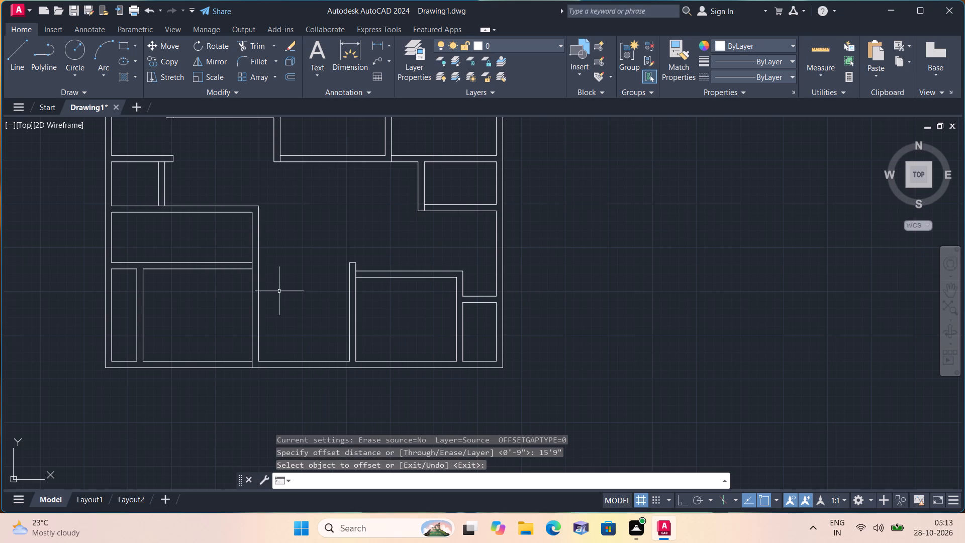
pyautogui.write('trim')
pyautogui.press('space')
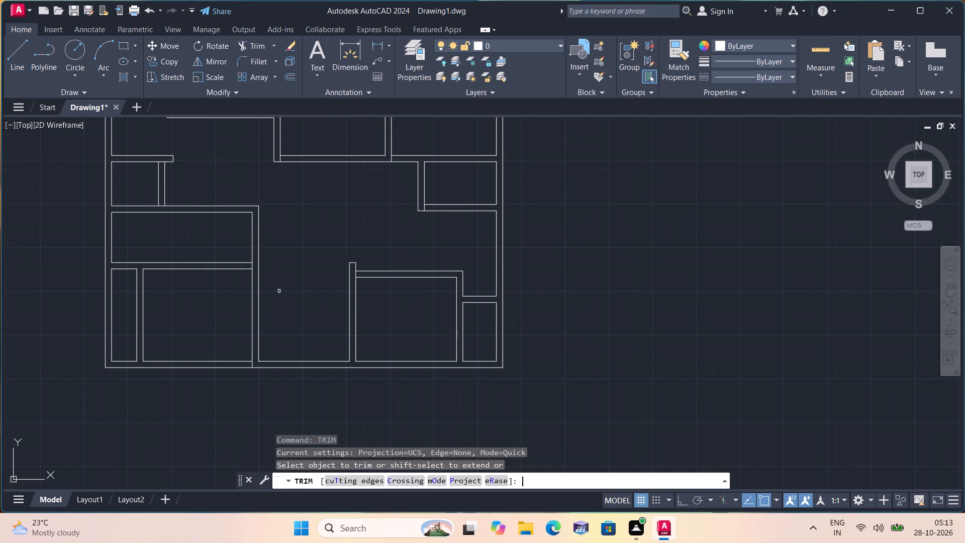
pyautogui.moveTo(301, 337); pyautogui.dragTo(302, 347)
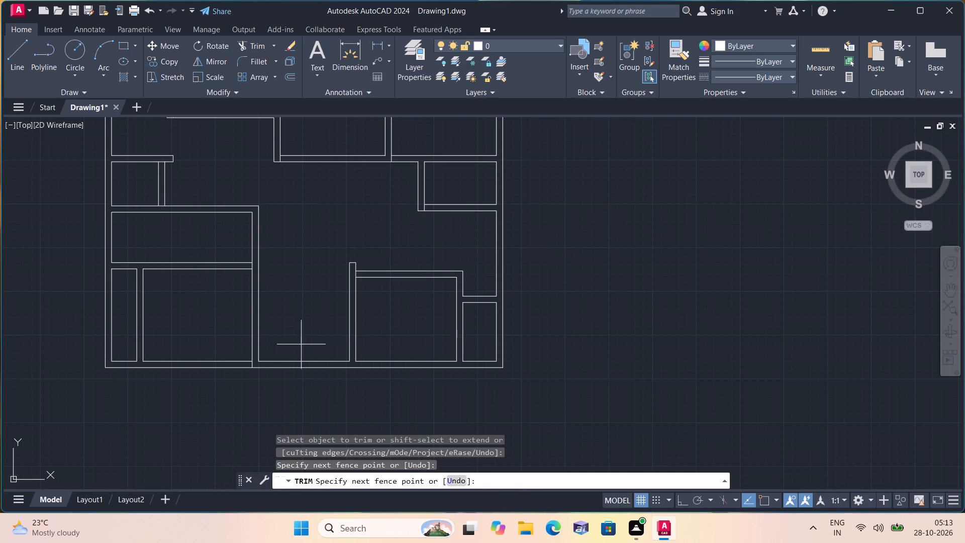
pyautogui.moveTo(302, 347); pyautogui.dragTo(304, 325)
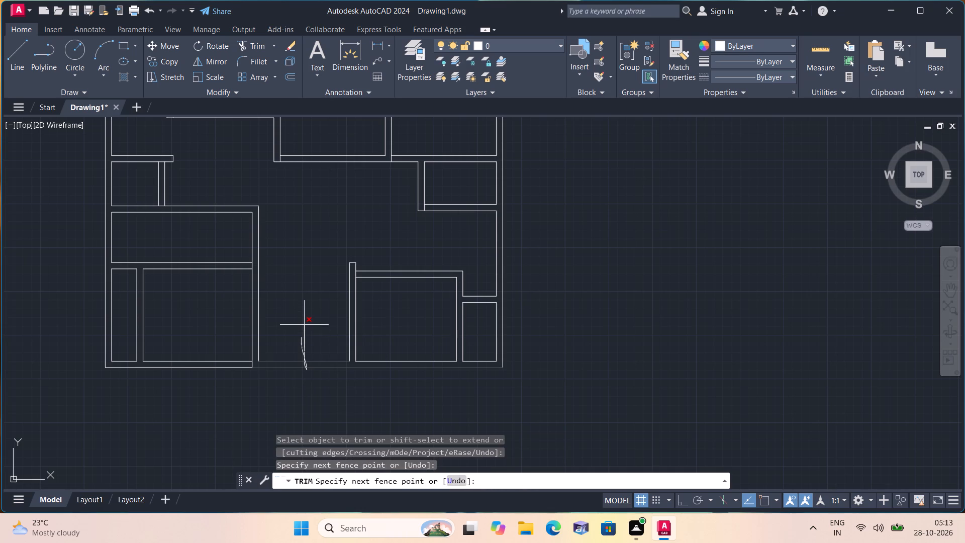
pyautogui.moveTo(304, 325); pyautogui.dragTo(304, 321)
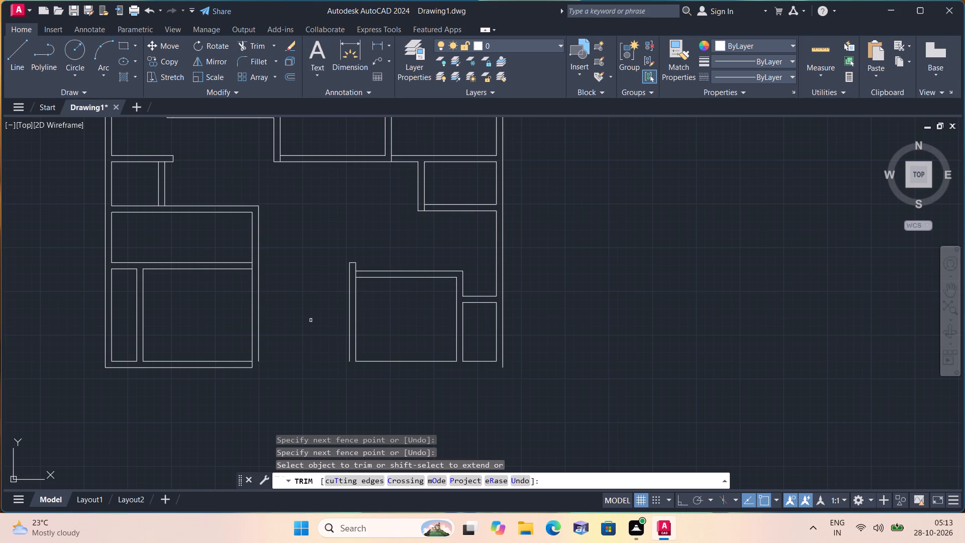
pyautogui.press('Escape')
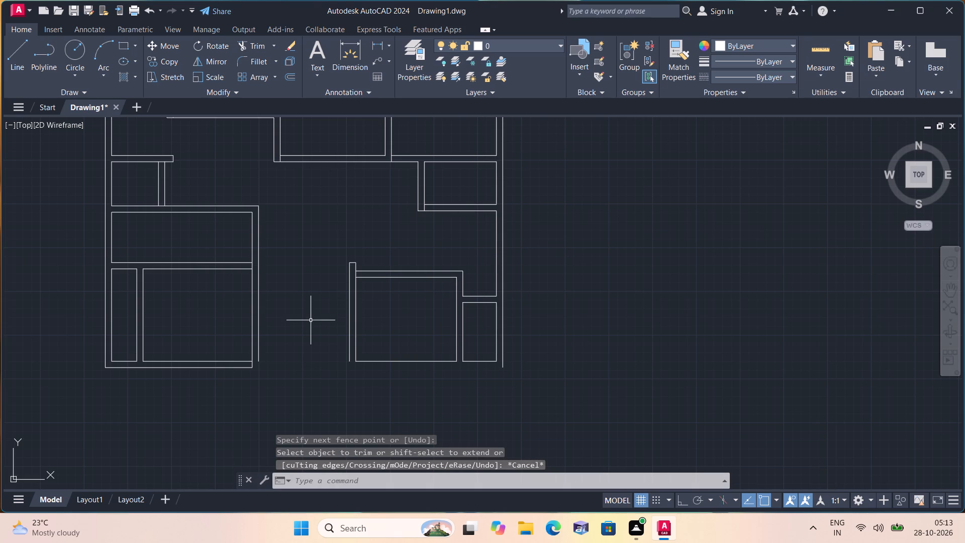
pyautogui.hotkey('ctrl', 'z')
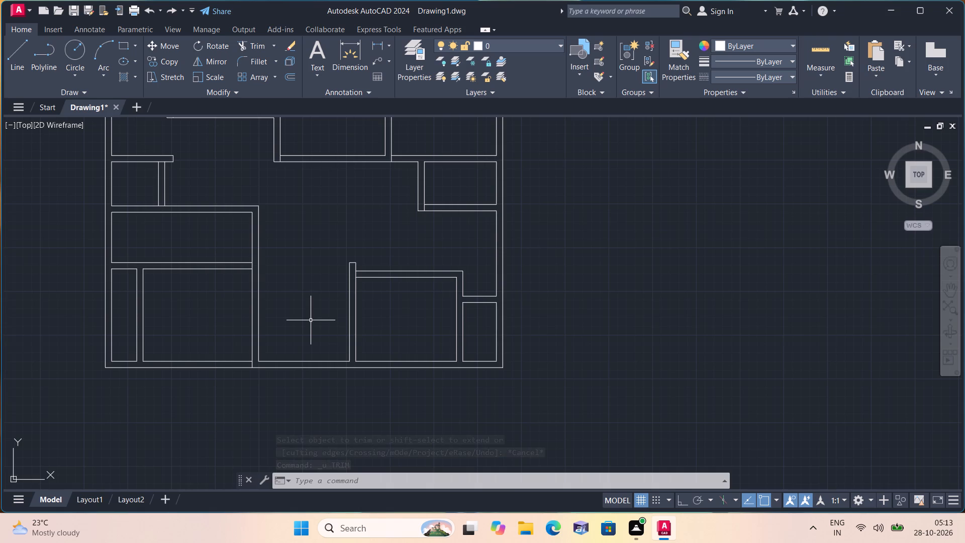
# Turn on Ortho mode for drawing lines.
pyautogui.write('l')
pyautogui.press('space')
pyautogui.press('F8')
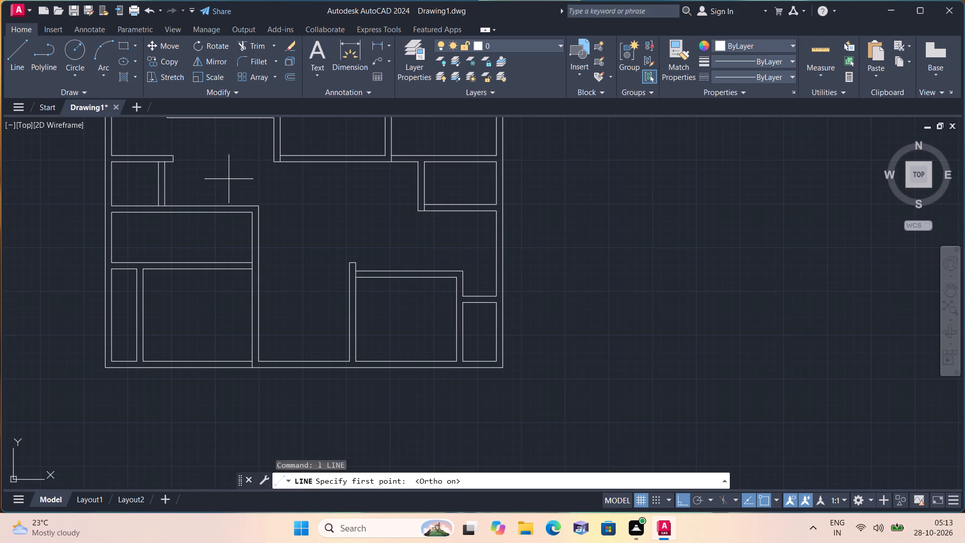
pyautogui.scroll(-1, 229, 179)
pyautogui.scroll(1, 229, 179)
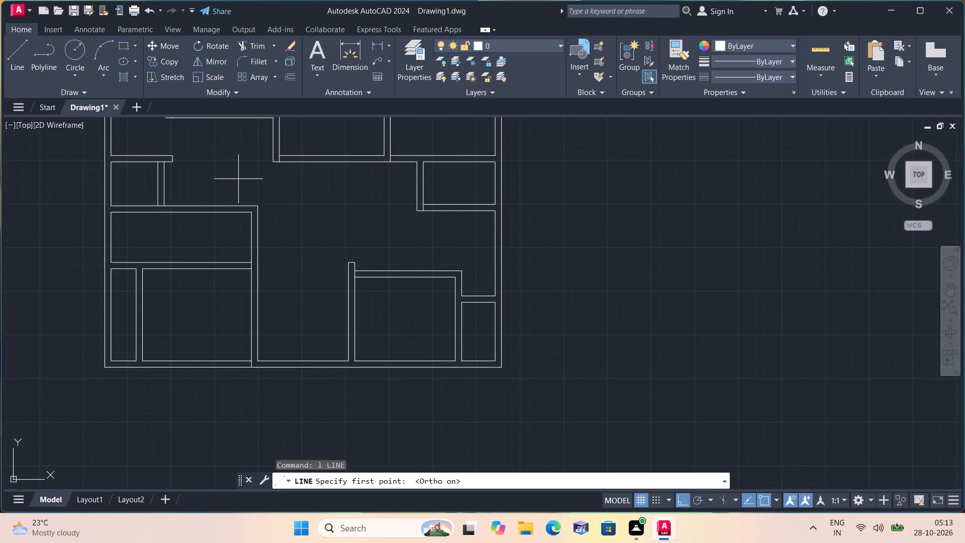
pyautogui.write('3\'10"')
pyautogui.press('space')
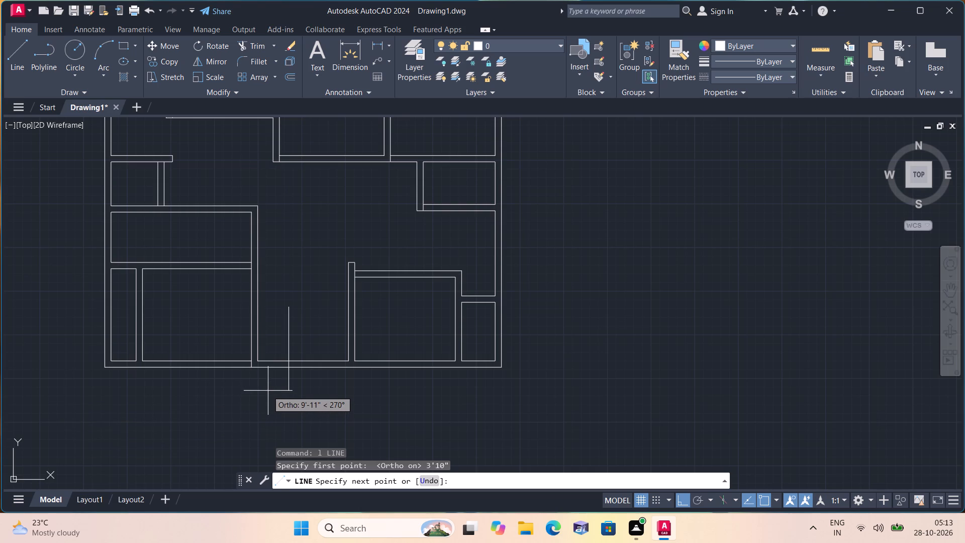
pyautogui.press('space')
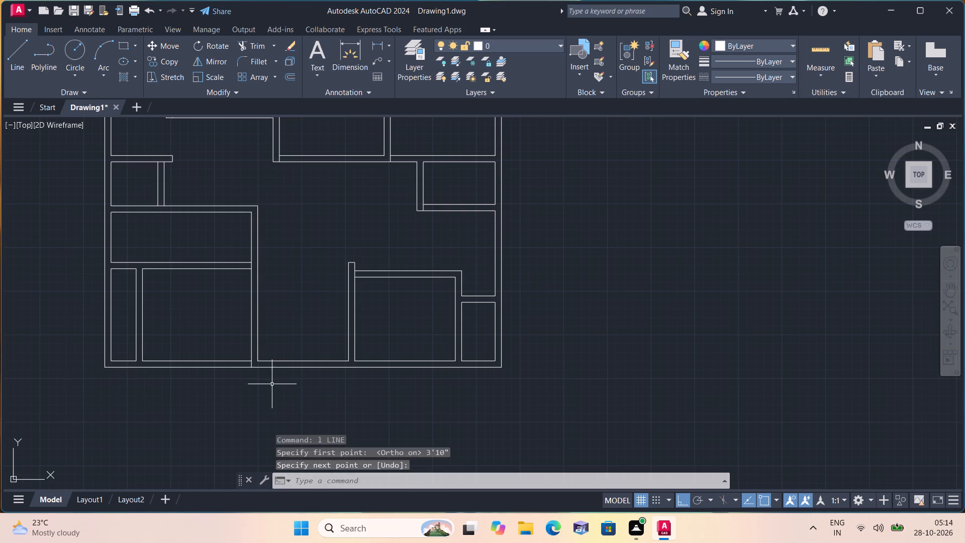
# Draw a three-sided outline projecting 3'10" down from the bottom centre space's inner corners, spanning its full width between the two vertical walls.
pyautogui.press('space')
pyautogui.click(257, 360)
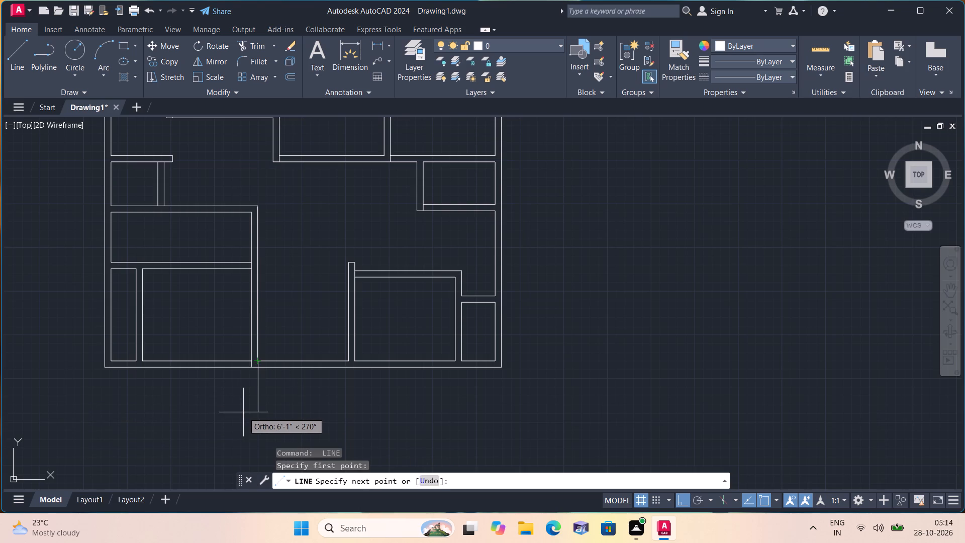
pyautogui.write('3\'10"')
pyautogui.press('space')
pyautogui.scroll(1, 352, 374)
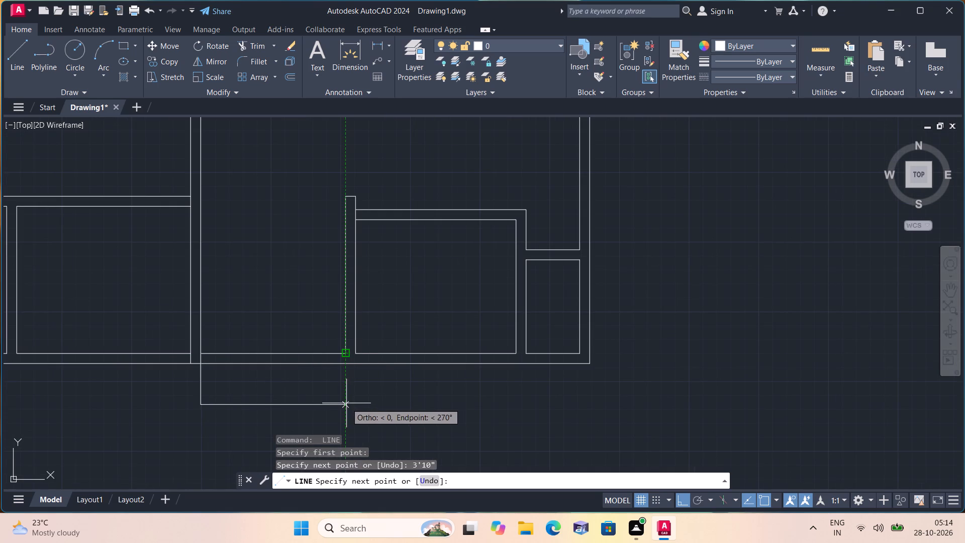
pyautogui.click(346, 403)
pyautogui.click(349, 354)
pyautogui.press('space')
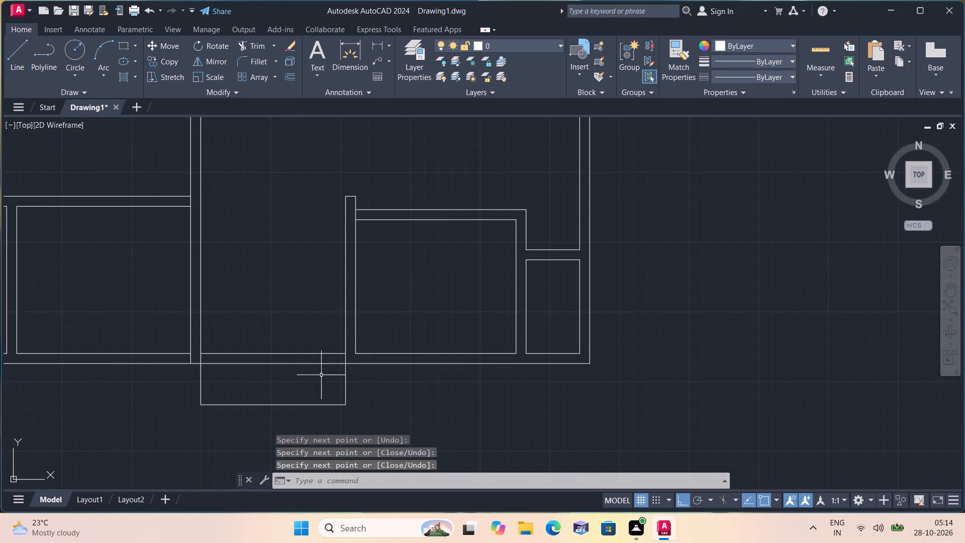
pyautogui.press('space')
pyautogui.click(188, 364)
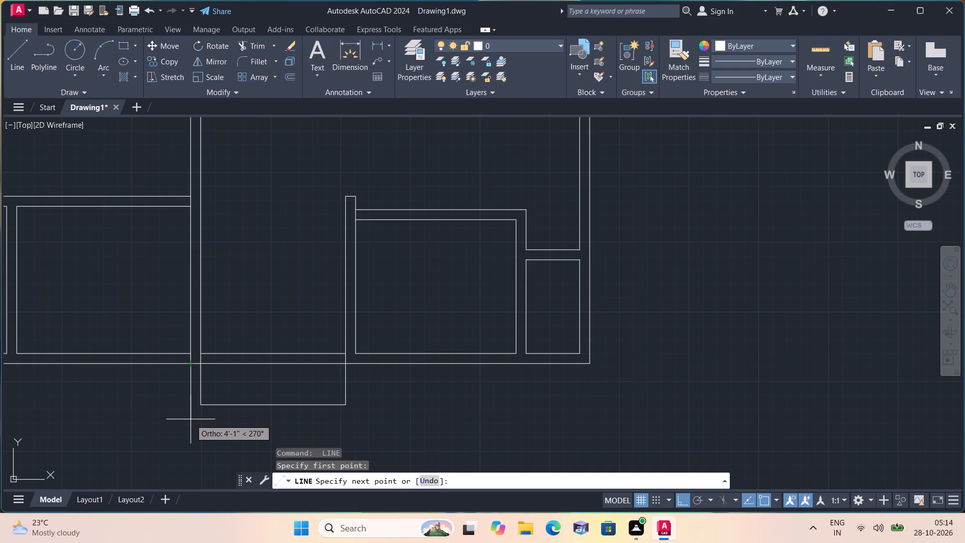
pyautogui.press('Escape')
# Offset the bottom line of the new projection 9" outward, below the outline.
pyautogui.press('o')
pyautogui.write('ff')
pyautogui.press('space')
pyautogui.press('9')
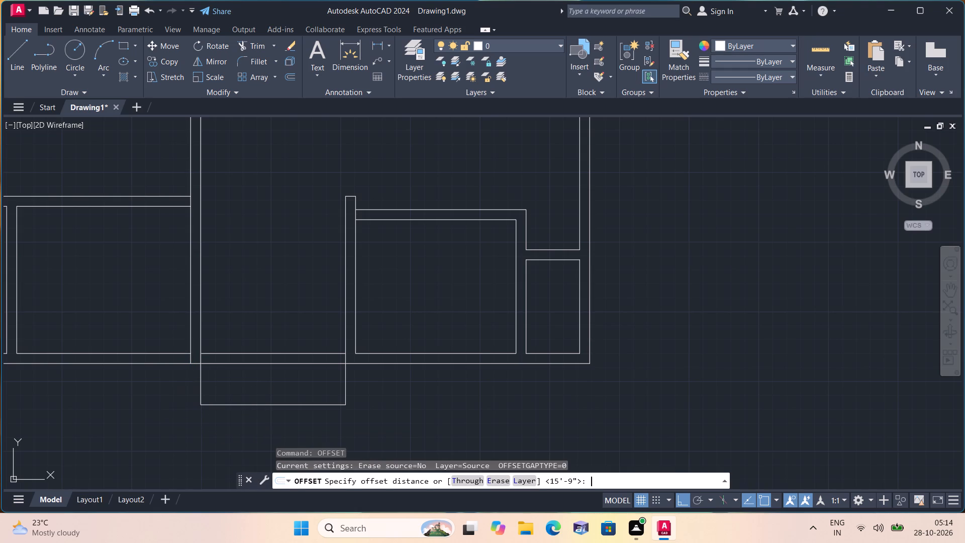
pyautogui.hotkey('shift', '"')
pyautogui.press('space')
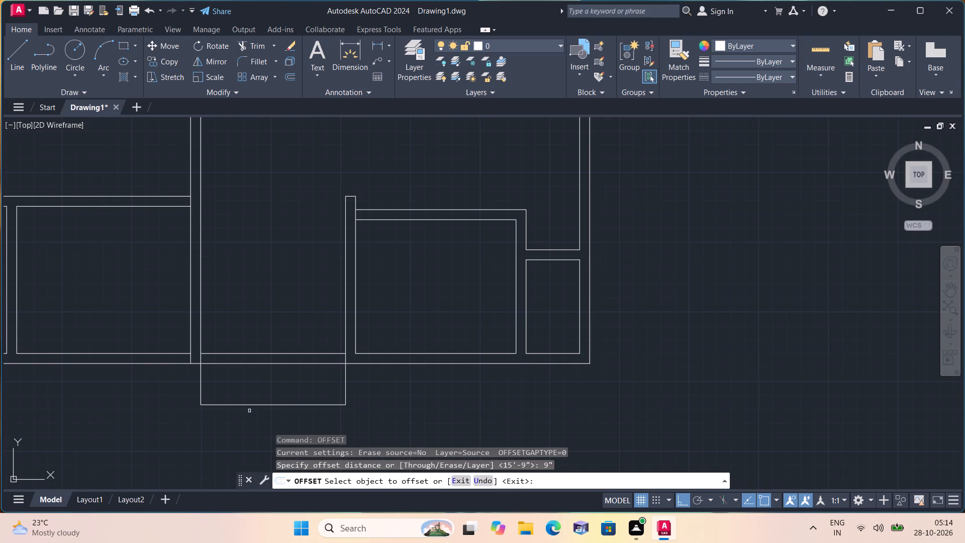
pyautogui.click(253, 405)
pyautogui.click(241, 435)
pyautogui.press('space')
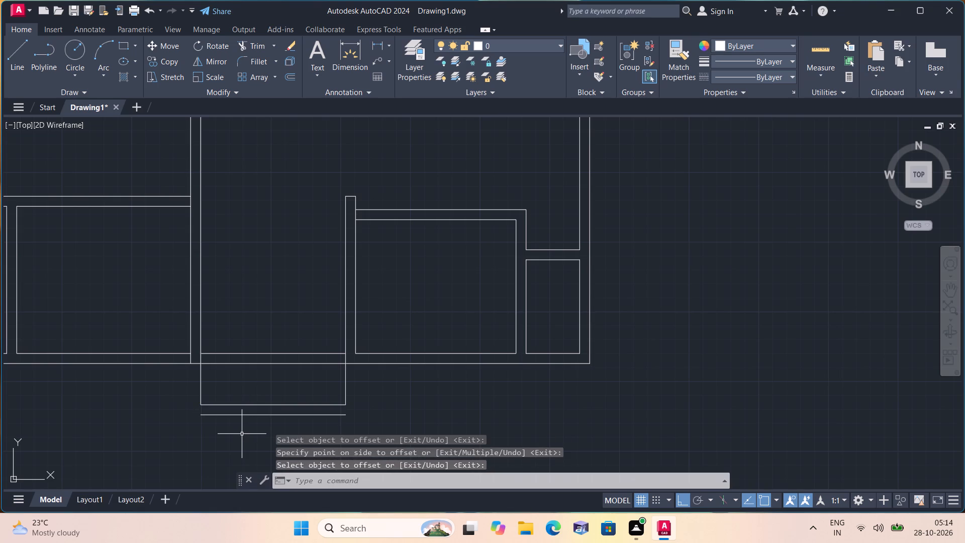
# Draw the projection's left outer wall face down from the existing wall's outer corner and across to the offset line's left end.
pyautogui.press('l')
pyautogui.press('space')
pyautogui.scroll(1, 191, 413)
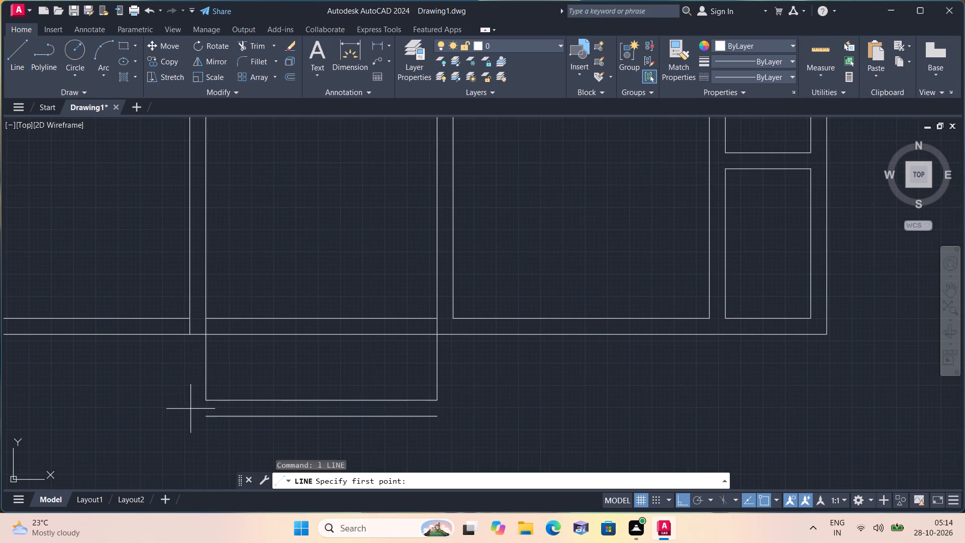
pyautogui.click(190, 333)
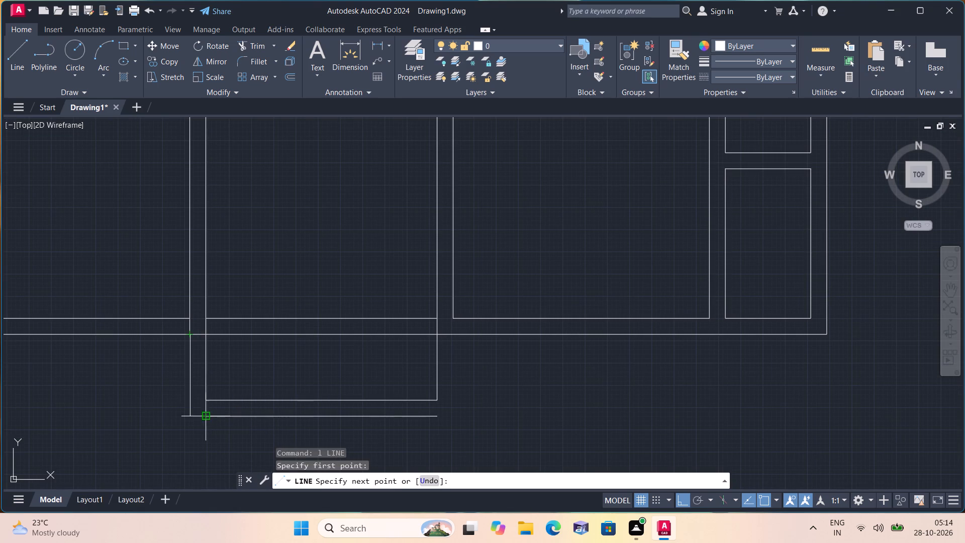
pyautogui.click(190, 415)
pyautogui.click(208, 415)
pyautogui.press('space')
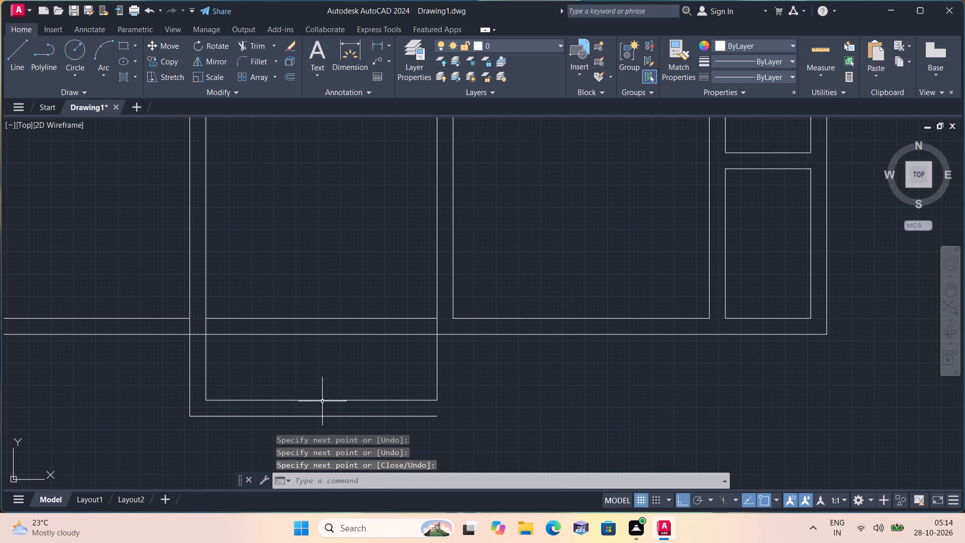
# Draw the projection's right outer wall face down from the adjacent room's bottom-left corner and across to the offset line's right end.
pyautogui.scroll(-1, 343, 382)
pyautogui.moveTo(305, 402); pyautogui.dragTo(180, 312, button='middle')
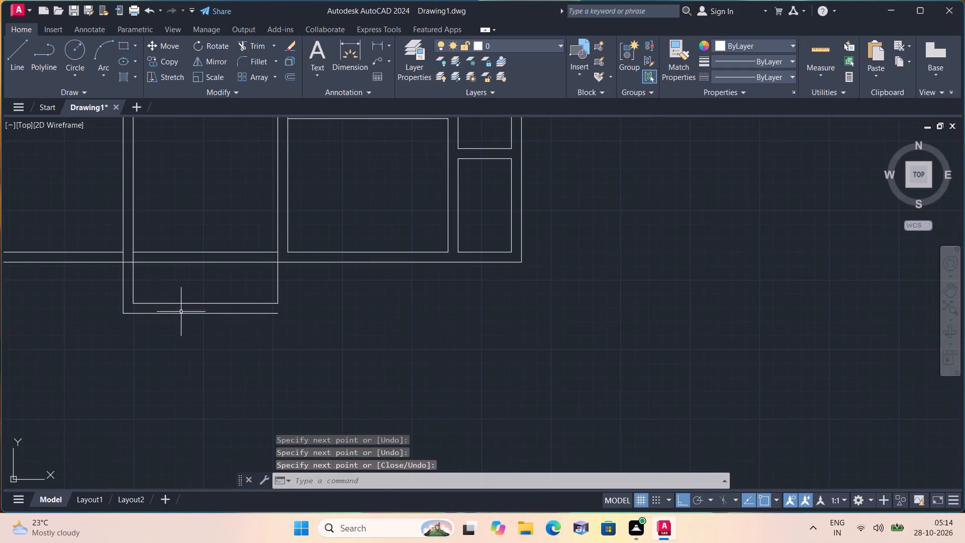
pyautogui.press('space')
pyautogui.click(286, 252)
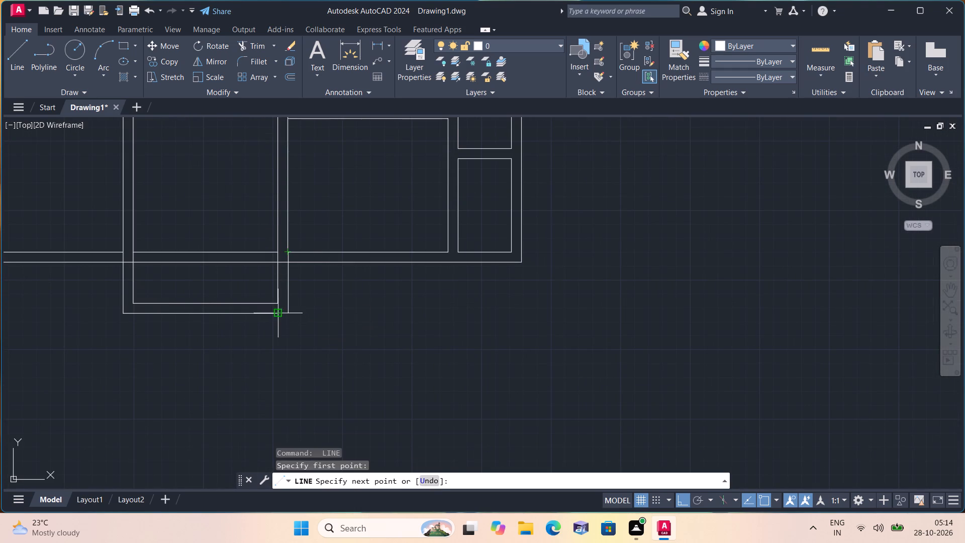
pyautogui.click(288, 313)
pyautogui.click(276, 313)
pyautogui.press('space')
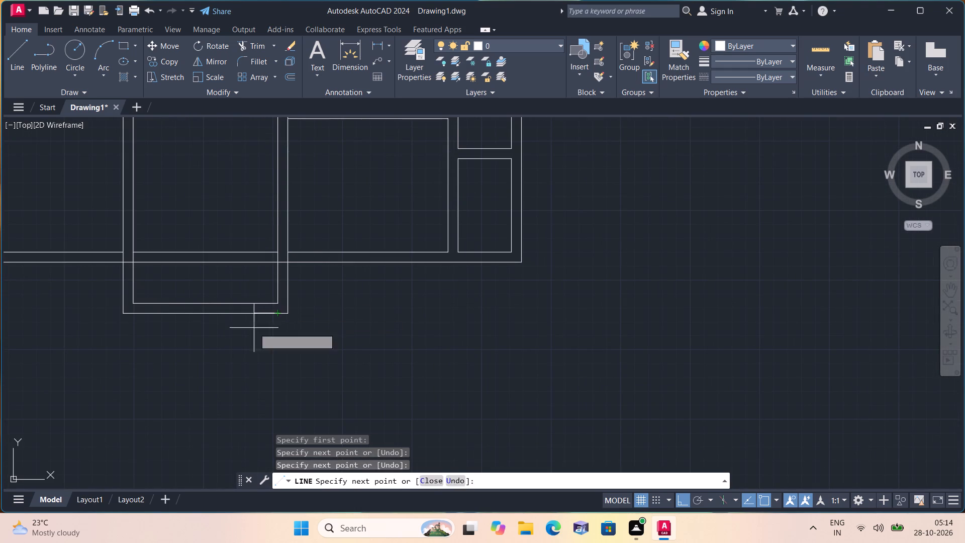
# Trim the old wall lines crossing the projection's opening and the leftover segments inside its left and right wall junctions.
pyautogui.write('trim')
pyautogui.press('space')
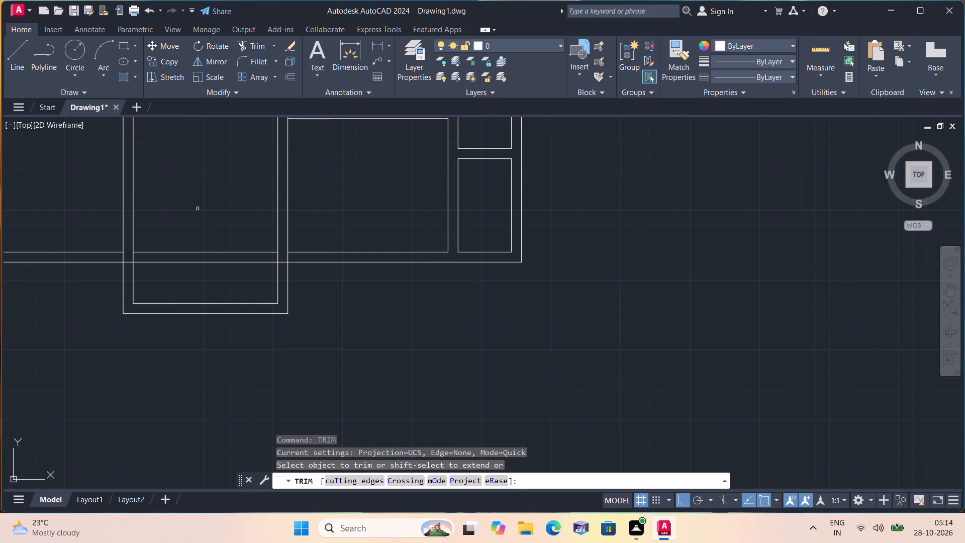
pyautogui.moveTo(198, 213); pyautogui.dragTo(201, 267)
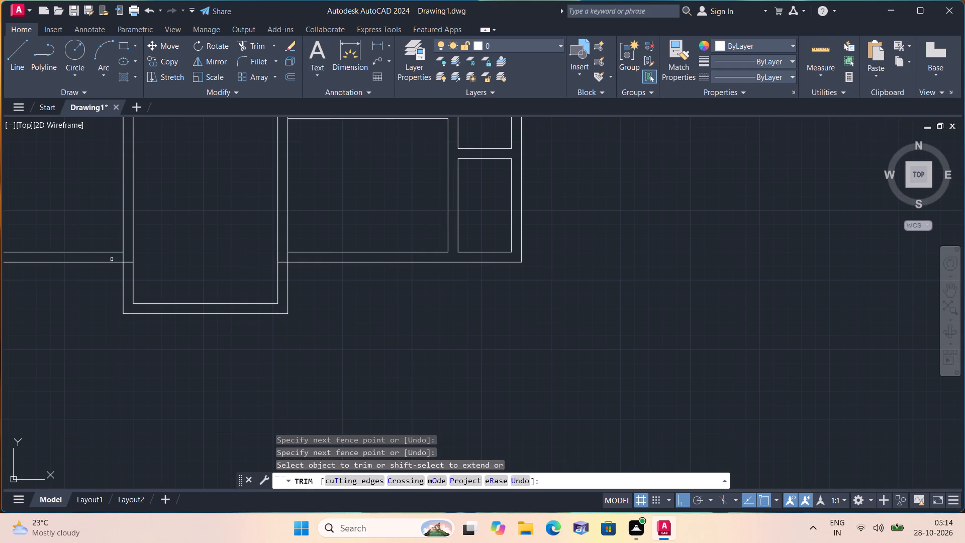
pyautogui.click(123, 258)
pyautogui.click(126, 263)
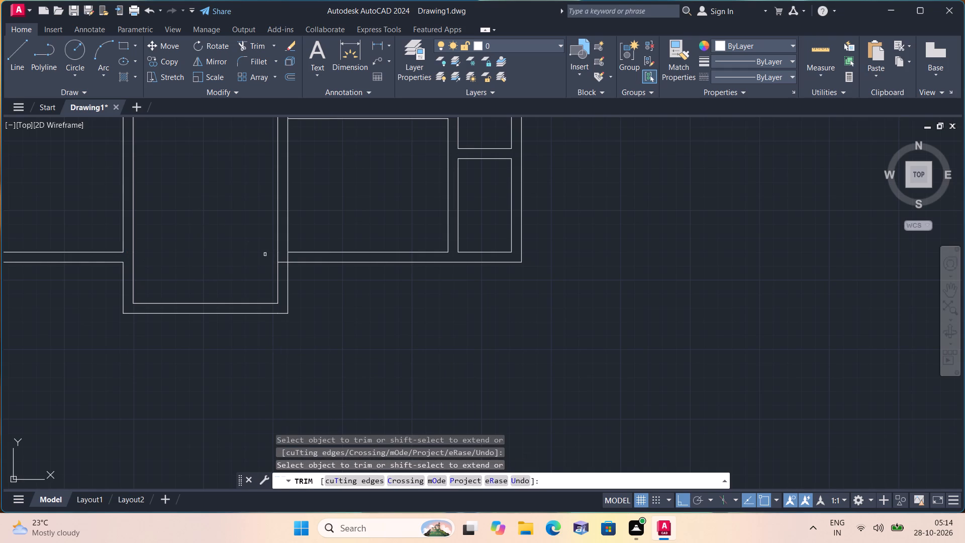
pyautogui.click(285, 261)
pyautogui.press('space')
pyautogui.scroll(-4, 196, 221)
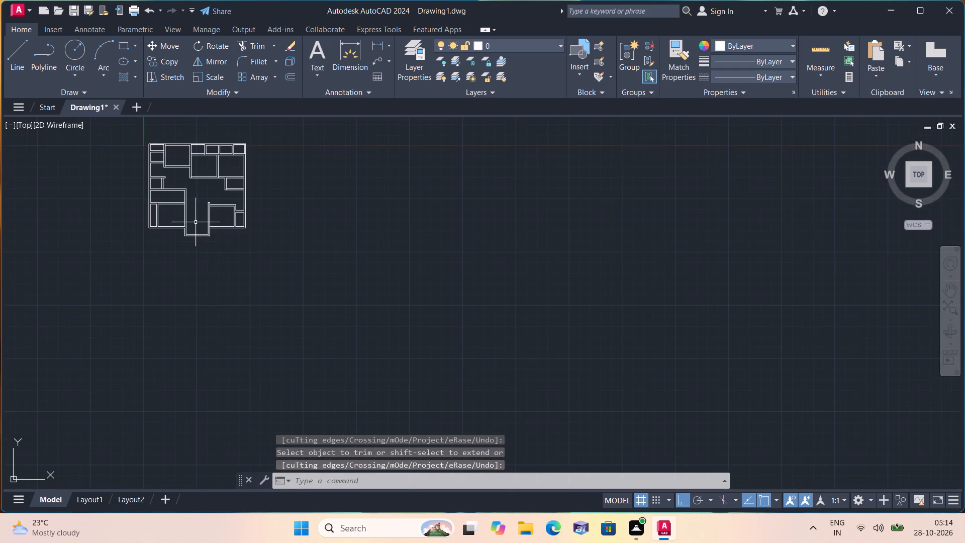
pyautogui.scroll(5, 208, 222)
pyautogui.press('space')
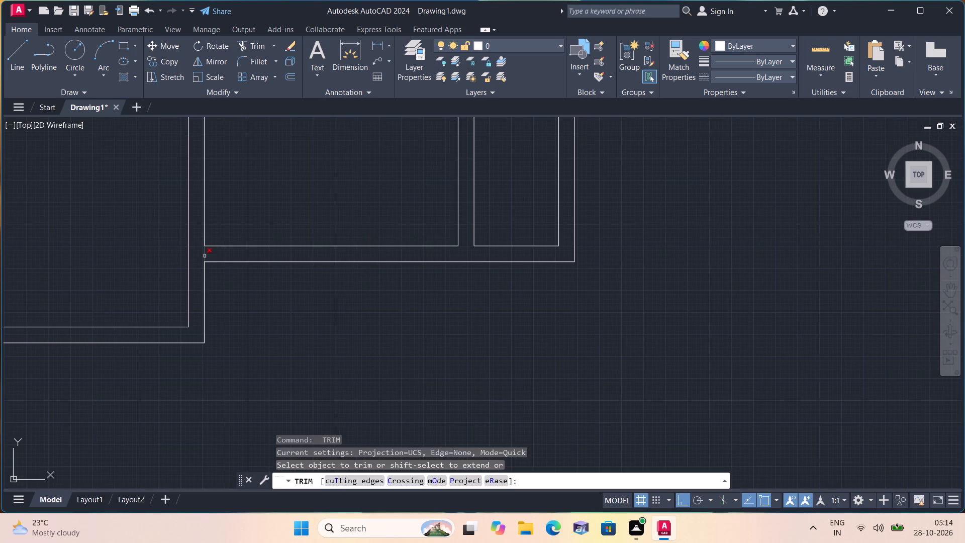
pyautogui.click(205, 256)
pyautogui.press('space')
pyautogui.scroll(-3, 206, 233)
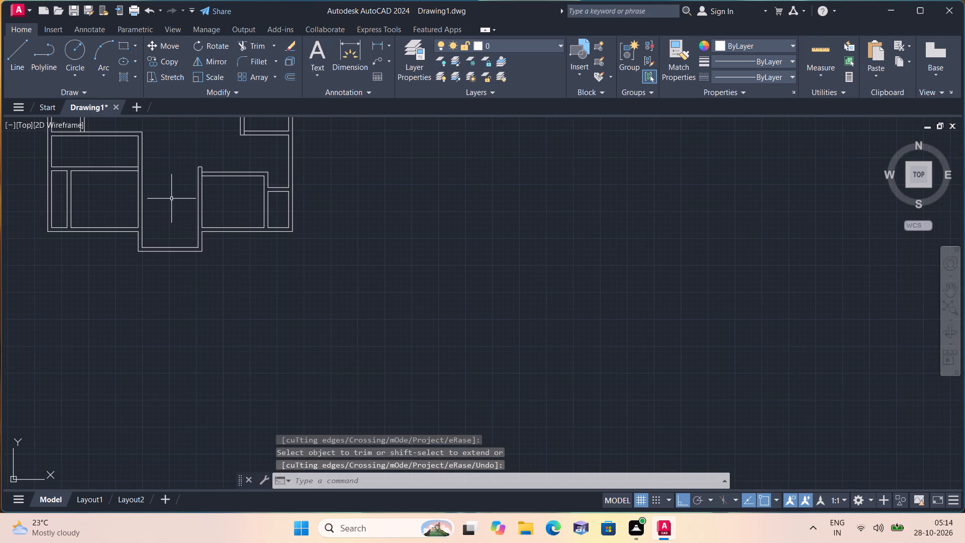
# Offset the projection's inner bottom line 15'9" upward into the bottom centre space.
pyautogui.press('o')
pyautogui.press('f')
pyautogui.press('f')
pyautogui.write('set')
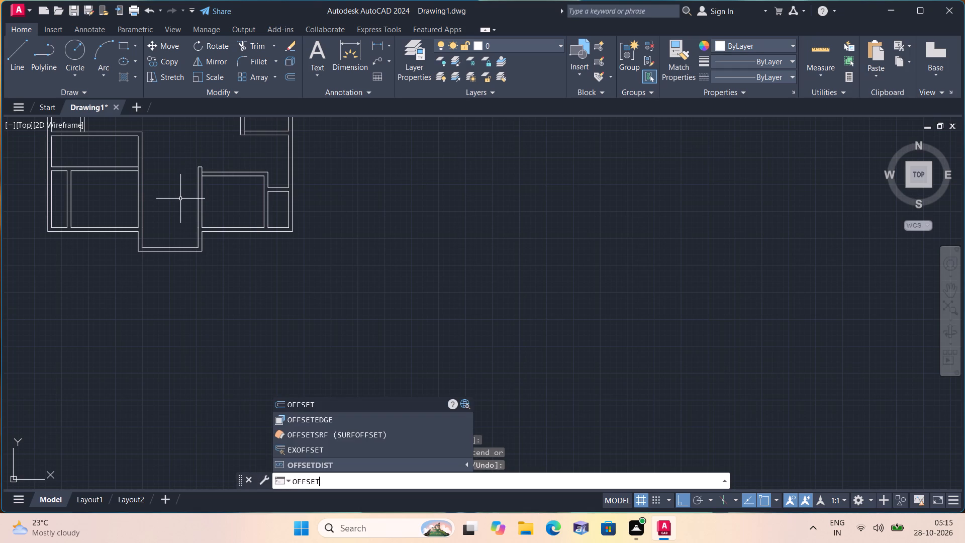
pyautogui.press('space')
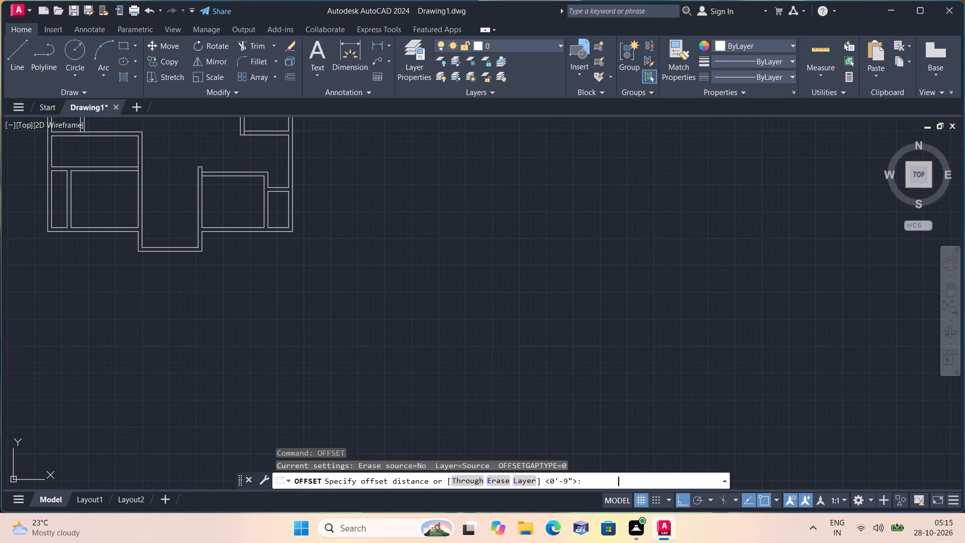
pyautogui.write("15'")
pyautogui.write('9"')
pyautogui.press('space')
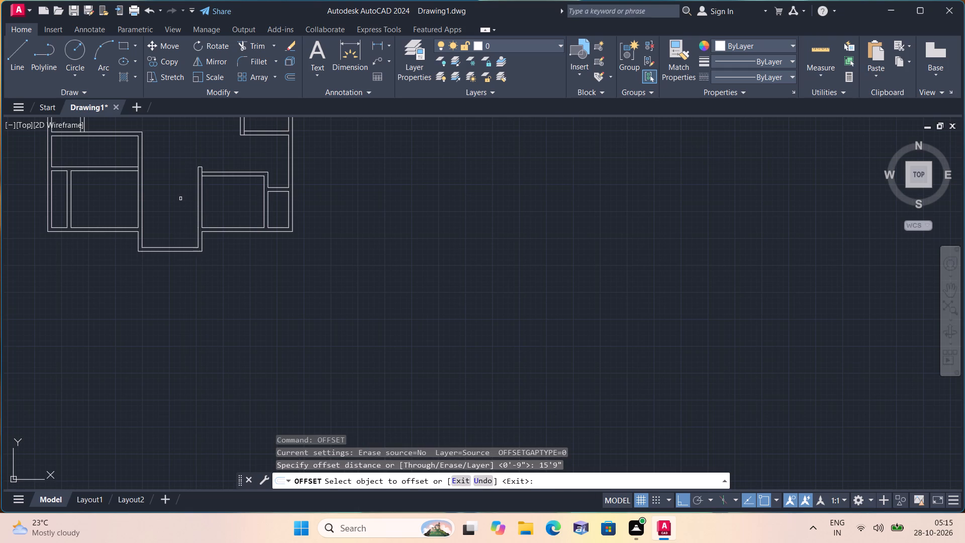
pyautogui.scroll(-1, 34, 13)
pyautogui.scroll(1, 157, 234)
pyautogui.moveTo(152, 256); pyautogui.dragTo(150, 251)
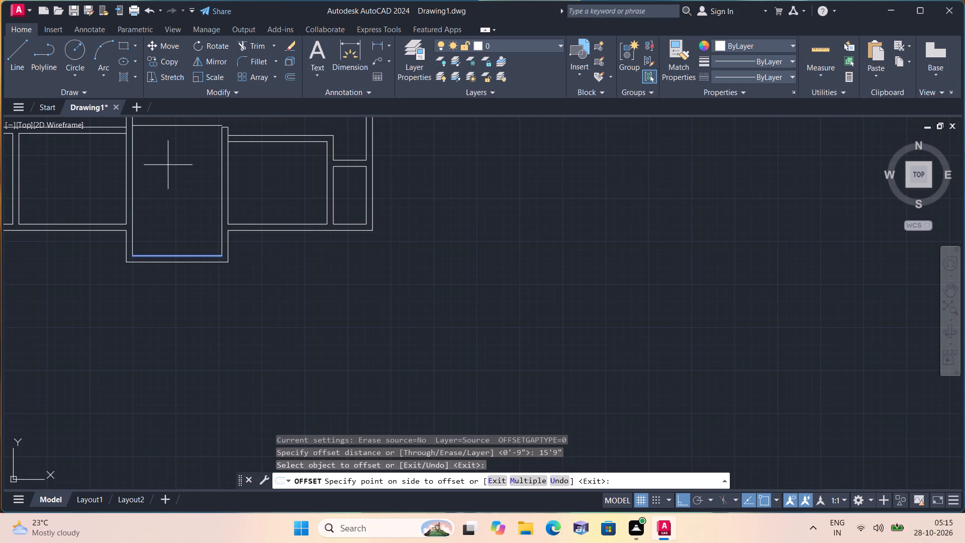
pyautogui.click(168, 165)
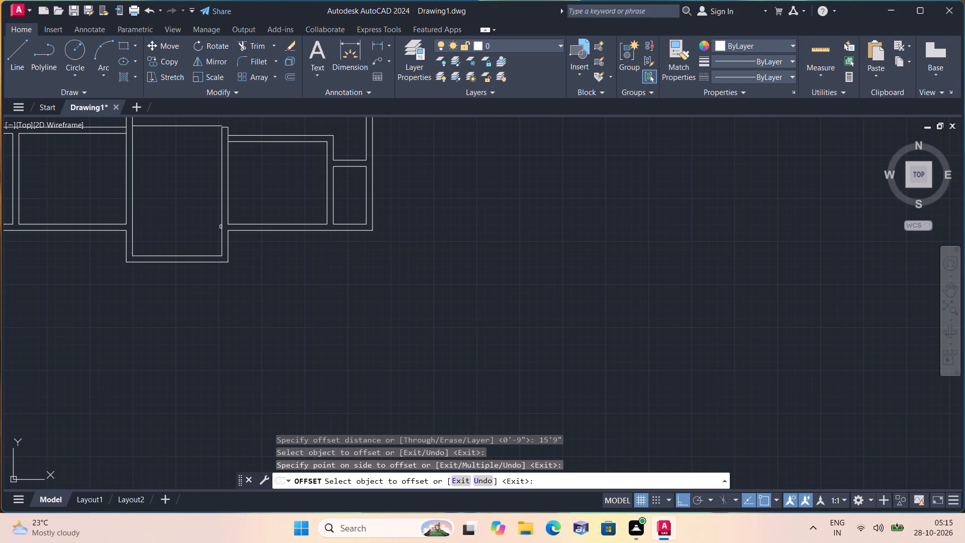
pyautogui.moveTo(154, 145); pyautogui.dragTo(242, 293, button='middle')
pyautogui.scroll(4, 225, 281)
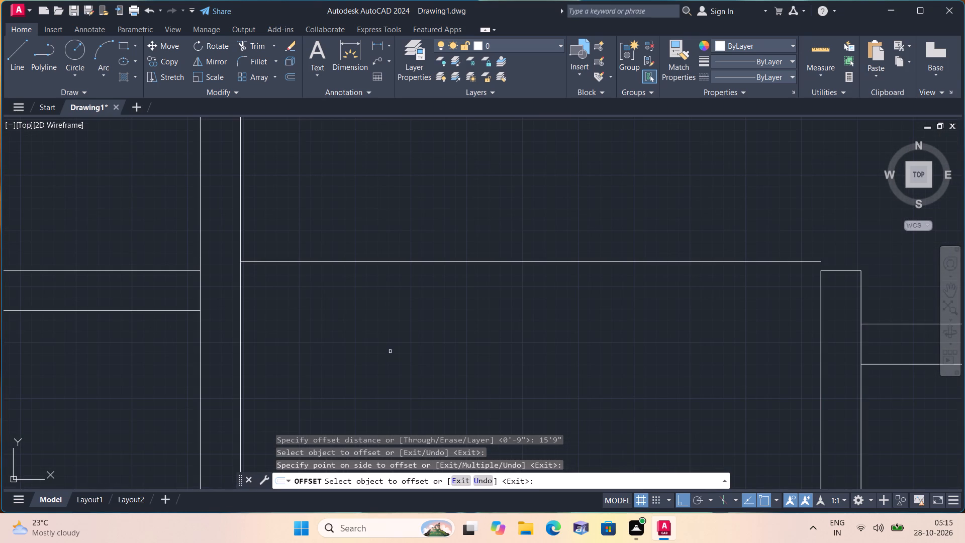
pyautogui.press('space')
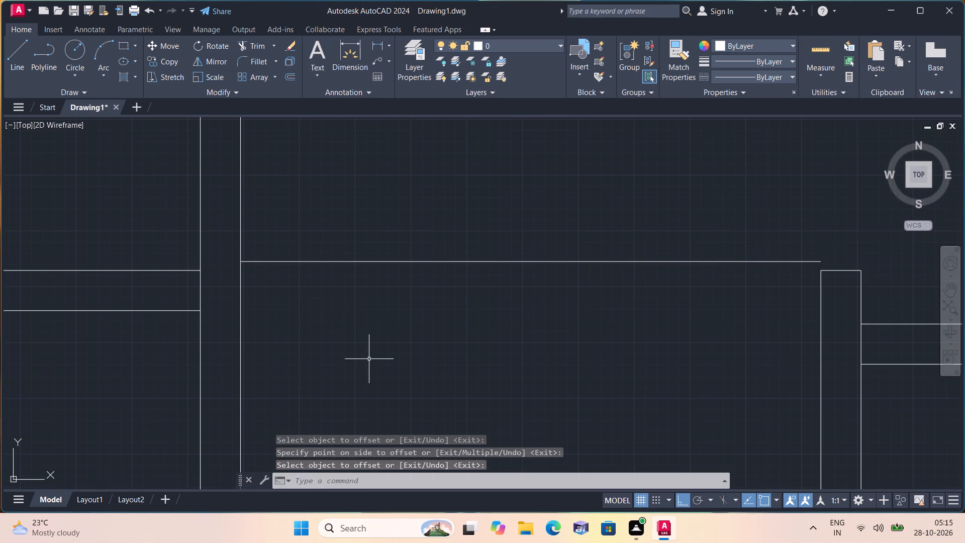
# Offset the new upper line of the bottom centre space 9" upward to form its top wall.
pyautogui.press('space')
pyautogui.press('9')
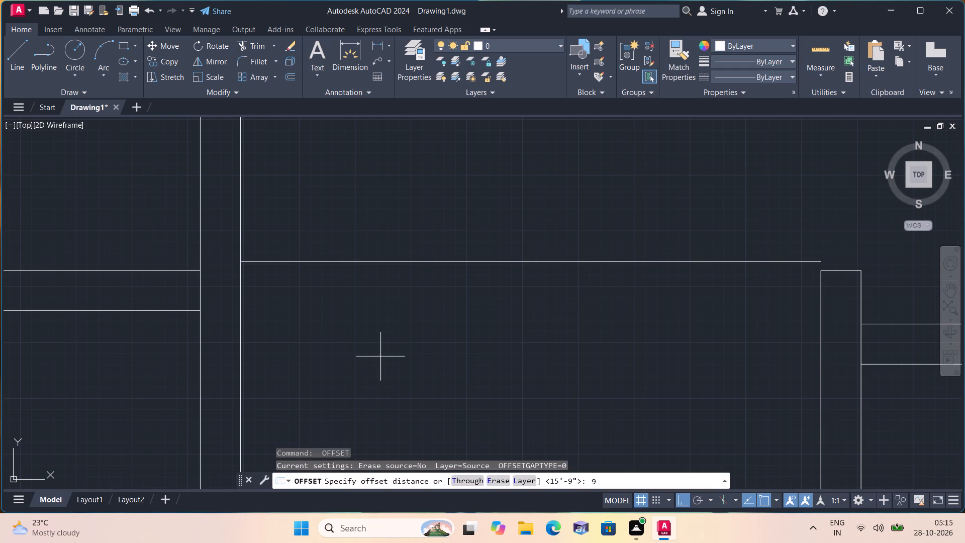
pyautogui.hotkey('shift', '"')
pyautogui.press('space')
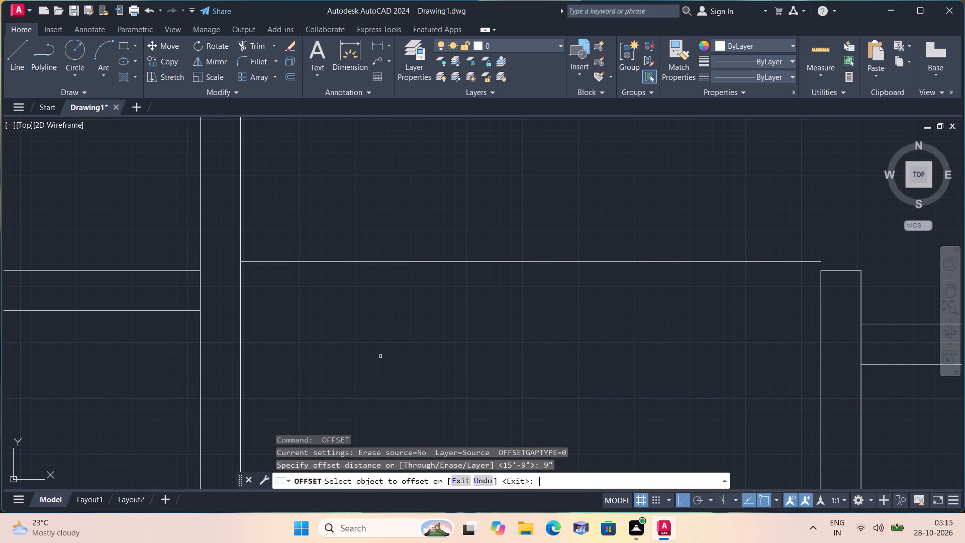
pyautogui.scroll(-1, 384, 359)
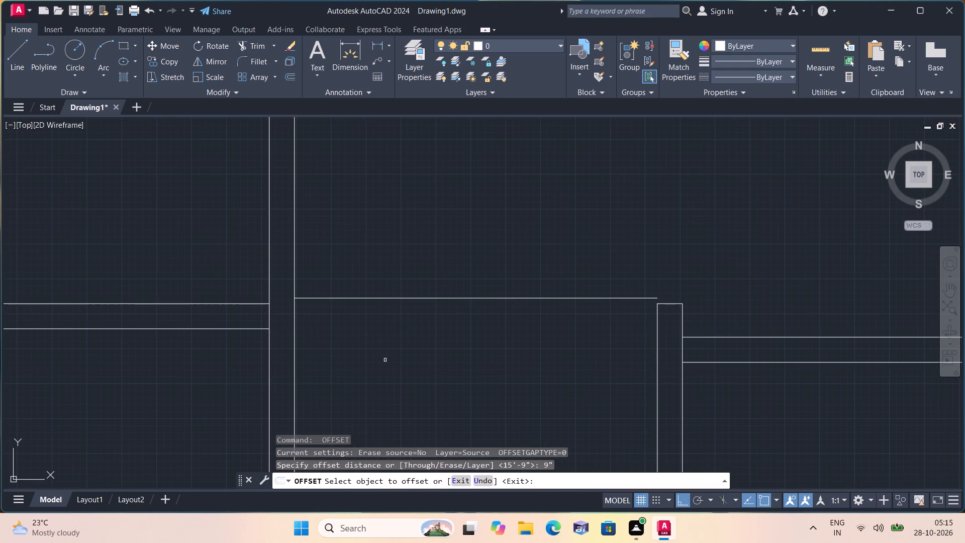
pyautogui.click(555, 298)
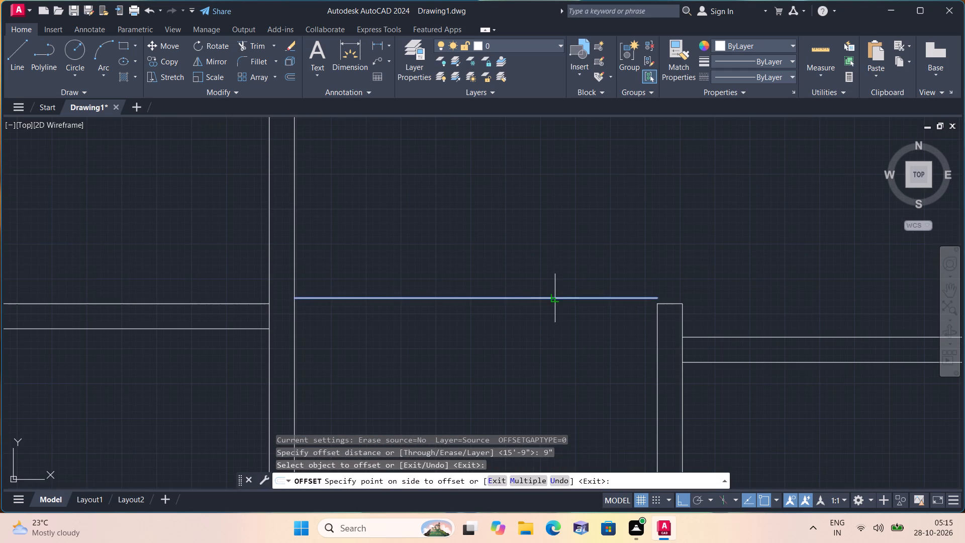
pyautogui.click(552, 227)
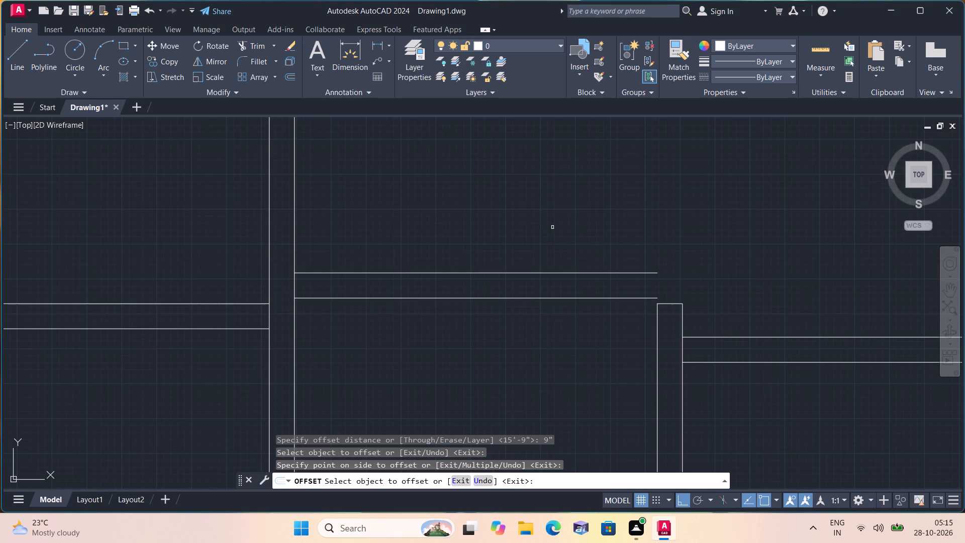
pyautogui.press('space')
# Draw lines joining the outer and inner faces of the new top wall to the top of the right vertical wall.
pyautogui.write('l')
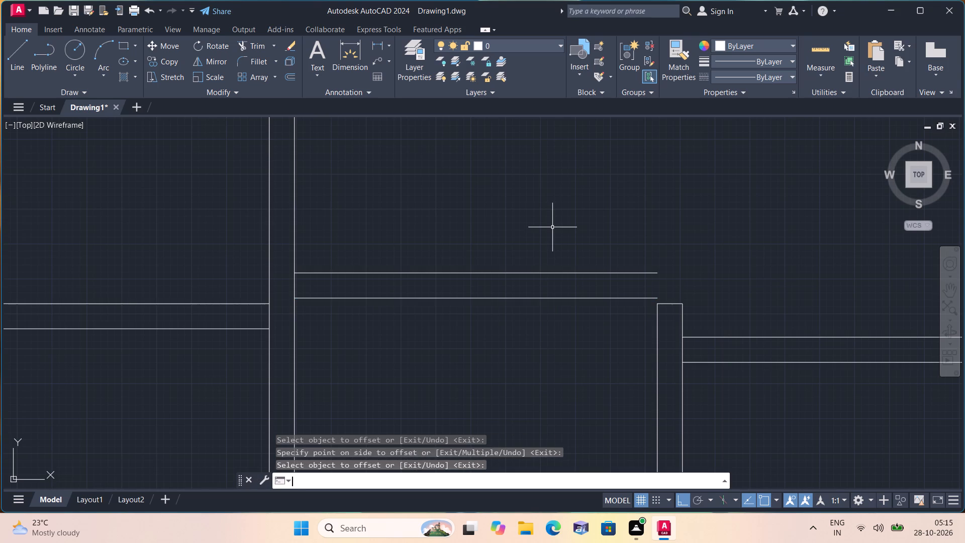
pyautogui.press('space')
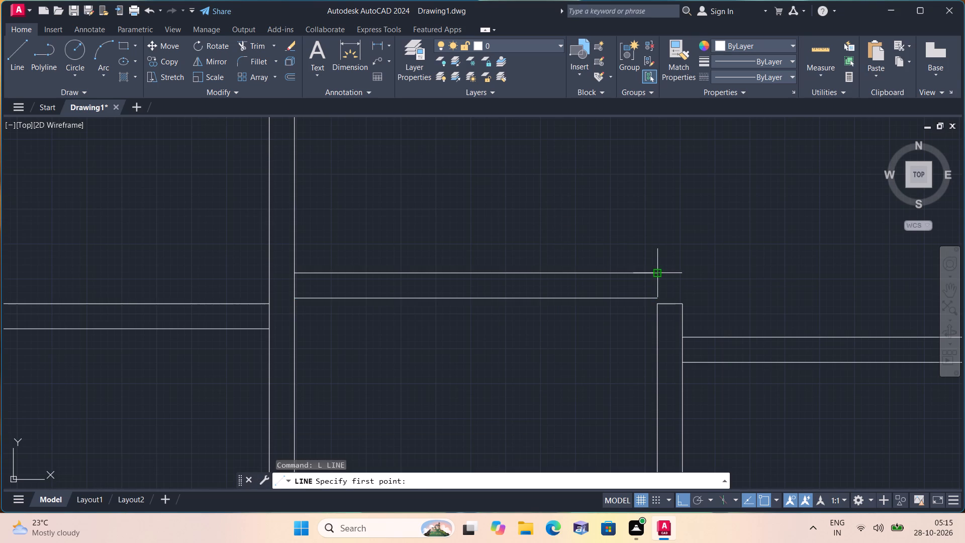
pyautogui.click(658, 274)
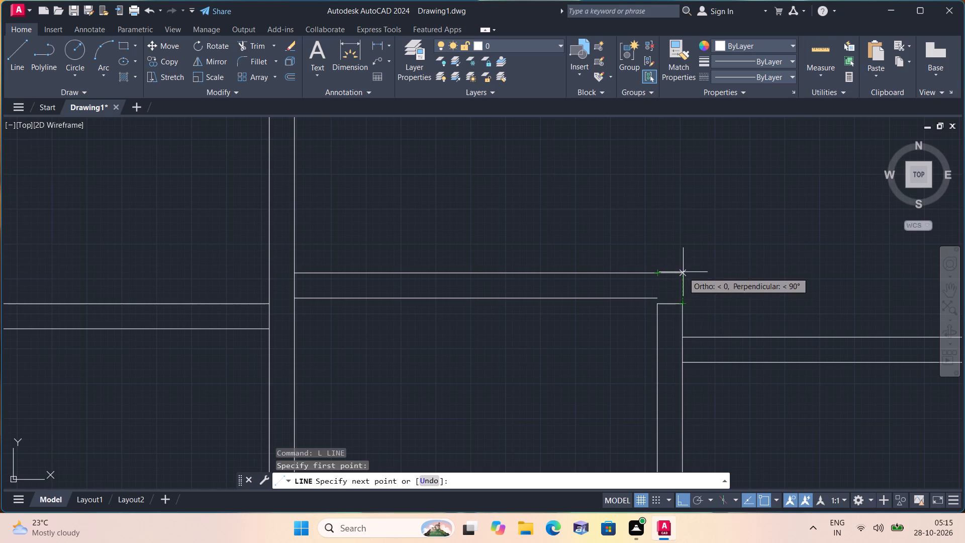
pyautogui.click(683, 272)
pyautogui.click(683, 301)
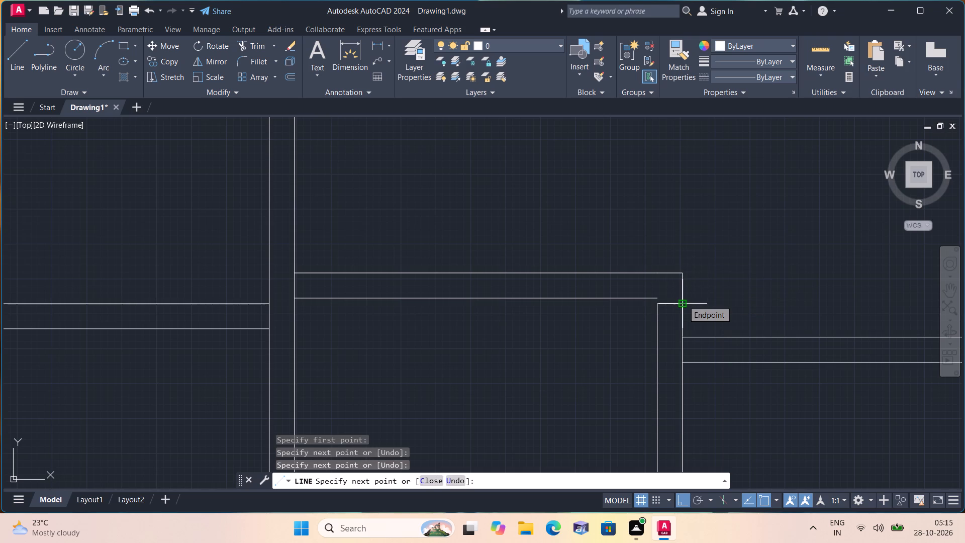
pyautogui.press('space')
pyautogui.scroll(1, 649, 300)
pyautogui.press('space')
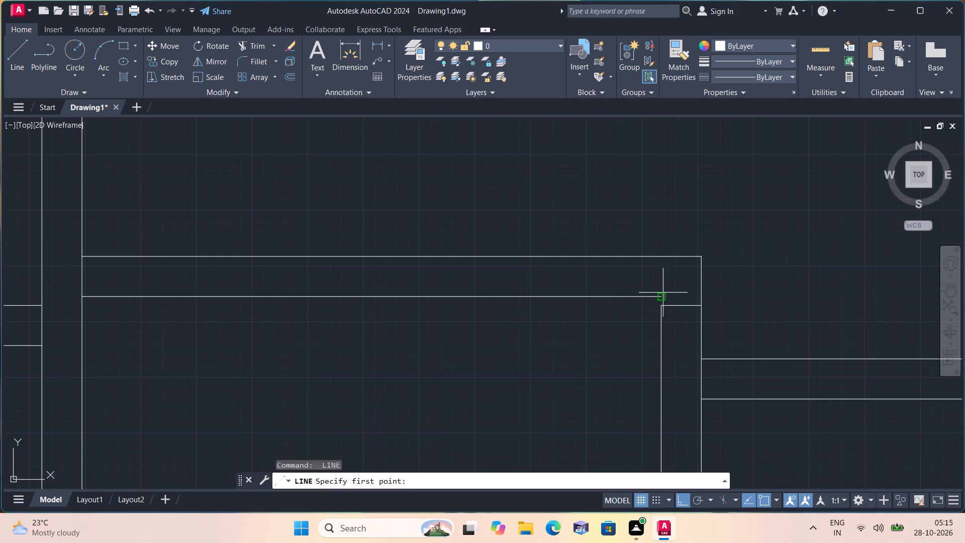
pyautogui.click(661, 295)
pyautogui.click(662, 305)
pyautogui.press('space')
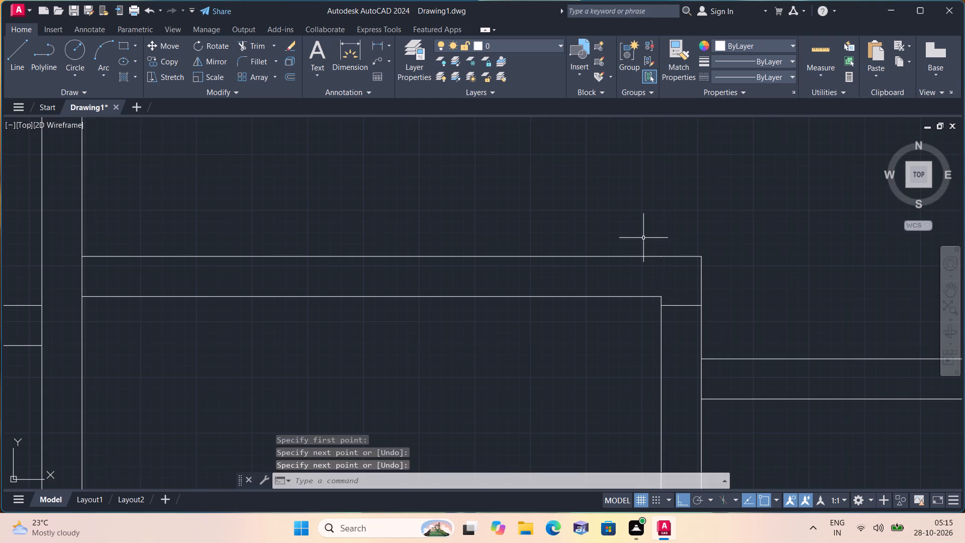
# Trim the old end cap at the new wall's right corner and the left vertical wall's face segment between the two new lines.
pyautogui.scroll(-1, 642, 236)
pyautogui.write('tr')
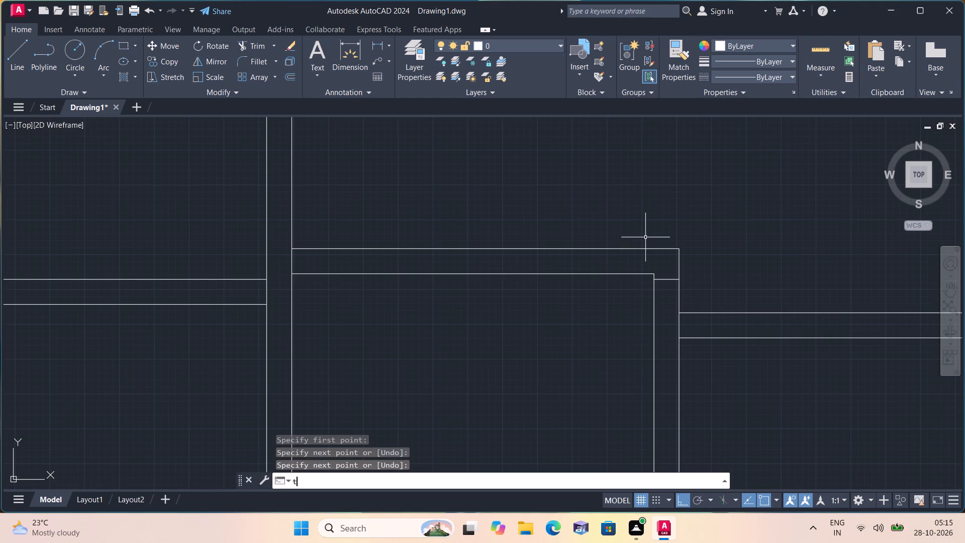
pyautogui.write('im')
pyautogui.press('space')
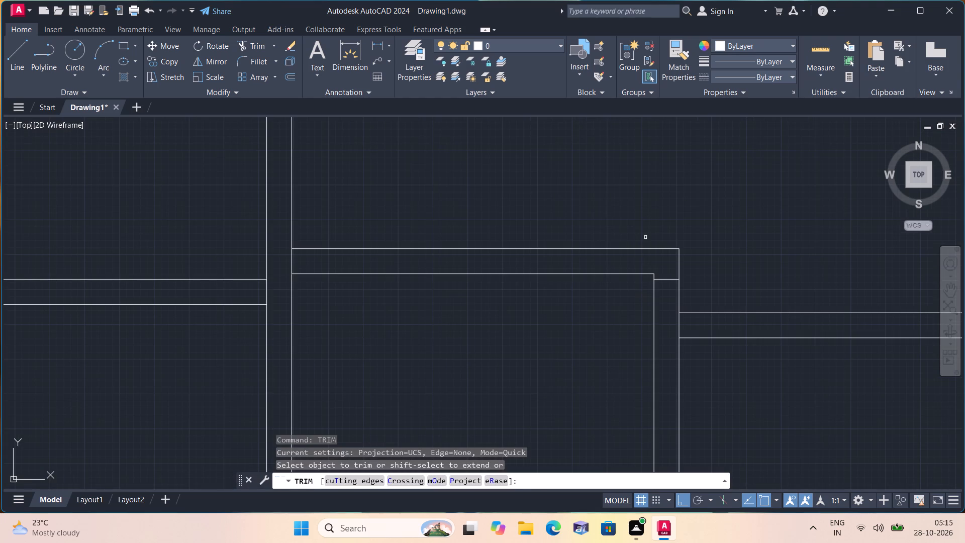
pyautogui.scroll(2, 683, 277)
pyautogui.moveTo(643, 271); pyautogui.dragTo(639, 309)
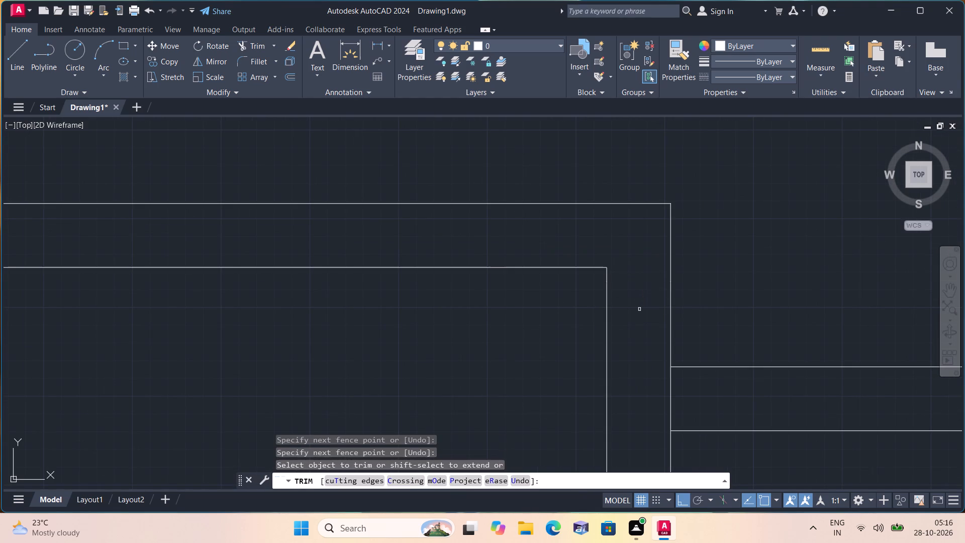
pyautogui.scroll(-2, 248, 257)
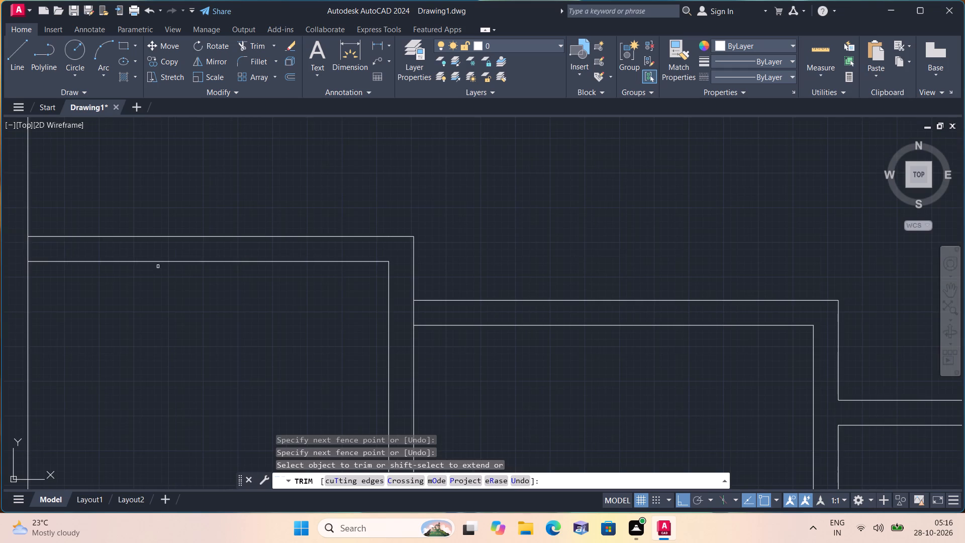
pyautogui.scroll(-1, 257, 271)
pyautogui.moveTo(209, 302); pyautogui.dragTo(305, 278, button='middle')
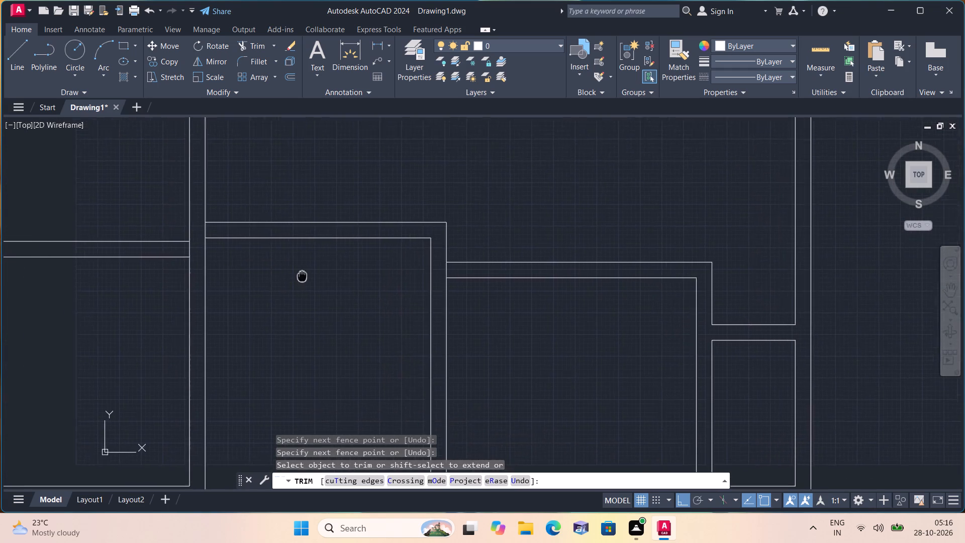
pyautogui.moveTo(305, 278); pyautogui.dragTo(341, 301, button='middle')
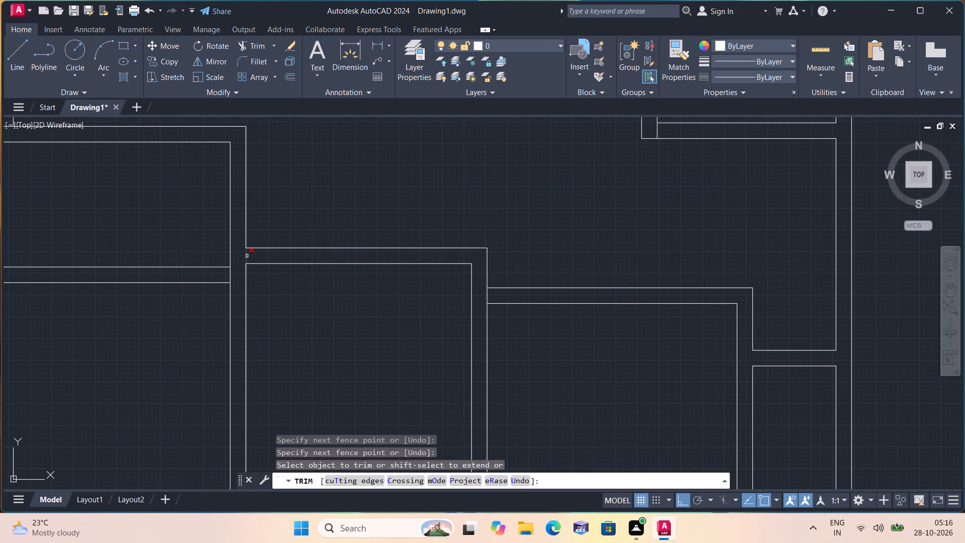
pyautogui.click(247, 256)
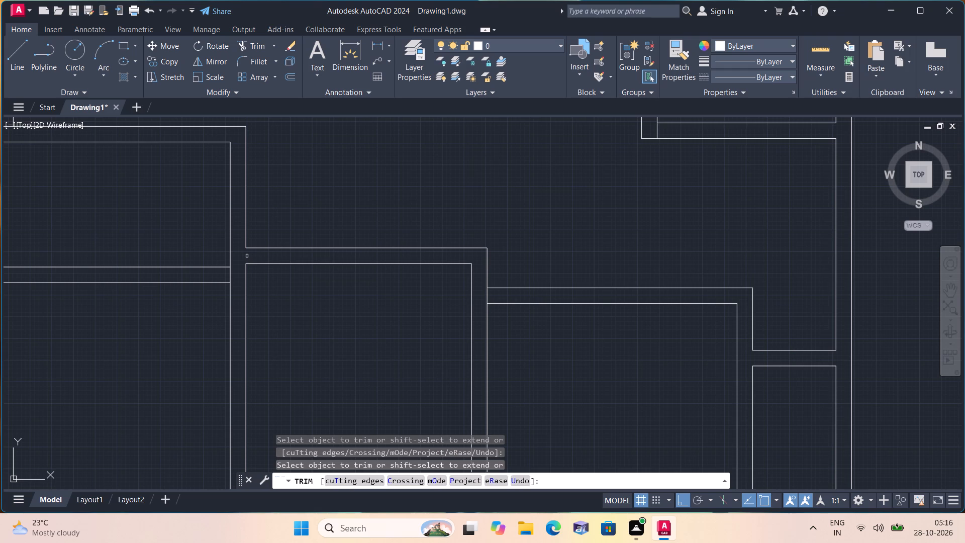
pyautogui.press('space')
# Draw a line extending the lower face of the bottom centre room's top wall across the left vertical wall to its outer face.
pyautogui.write('l')
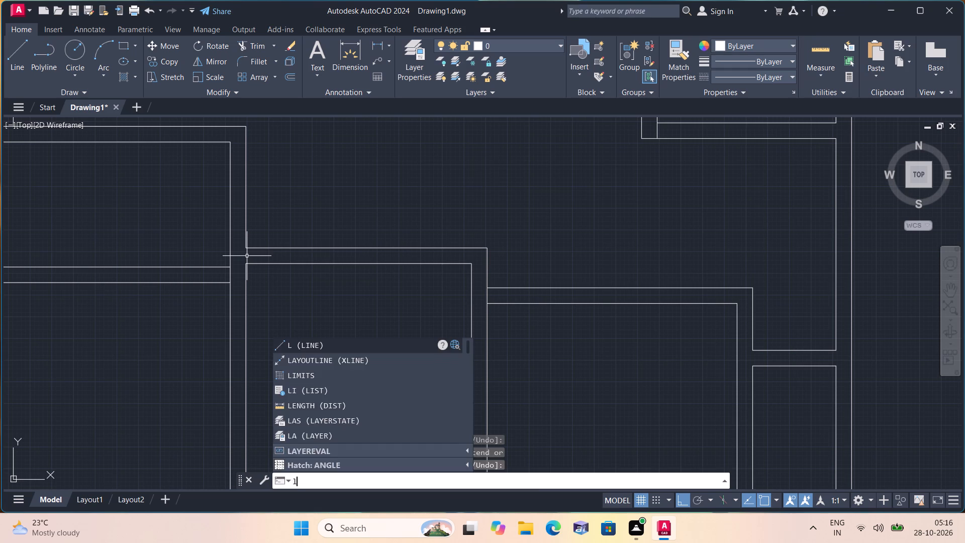
pyautogui.press('space')
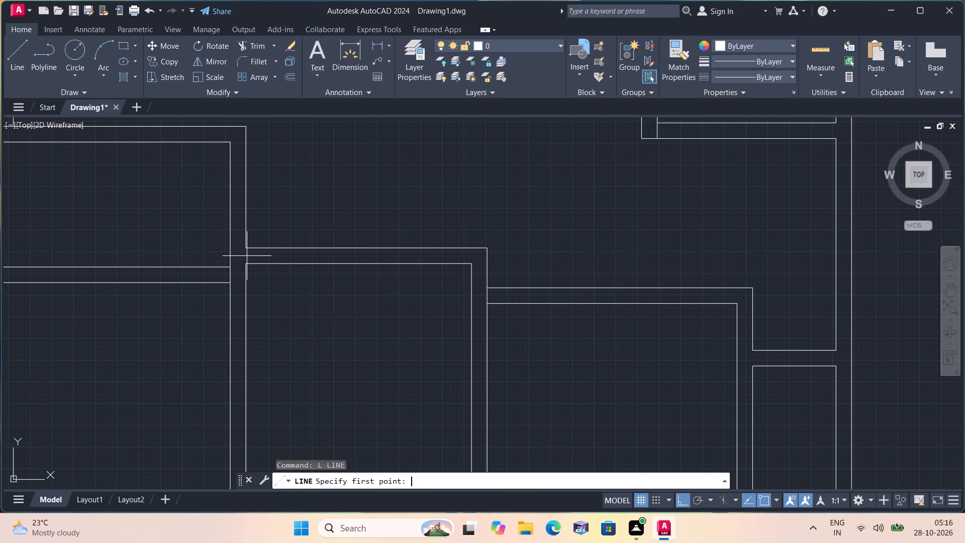
pyautogui.scroll(2, 233, 269)
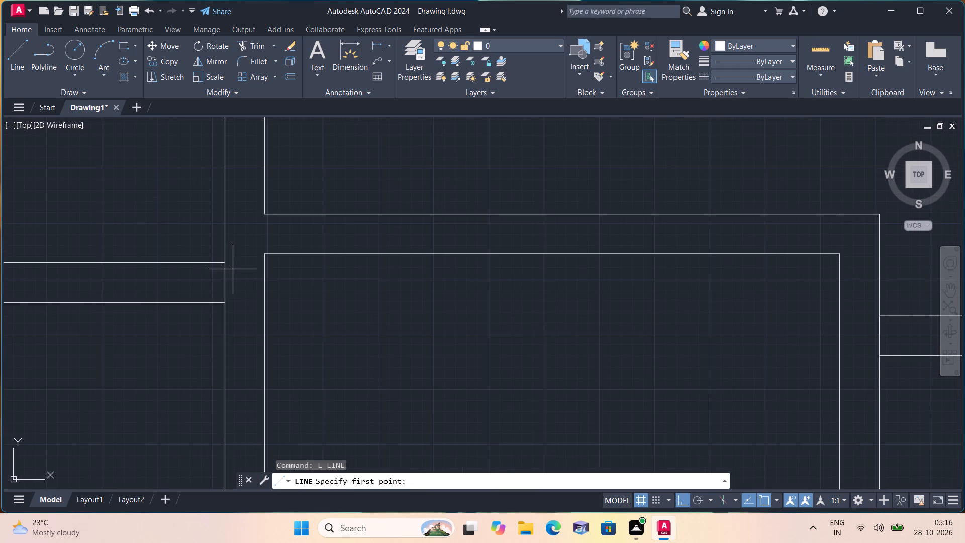
pyautogui.scroll(1, 233, 269)
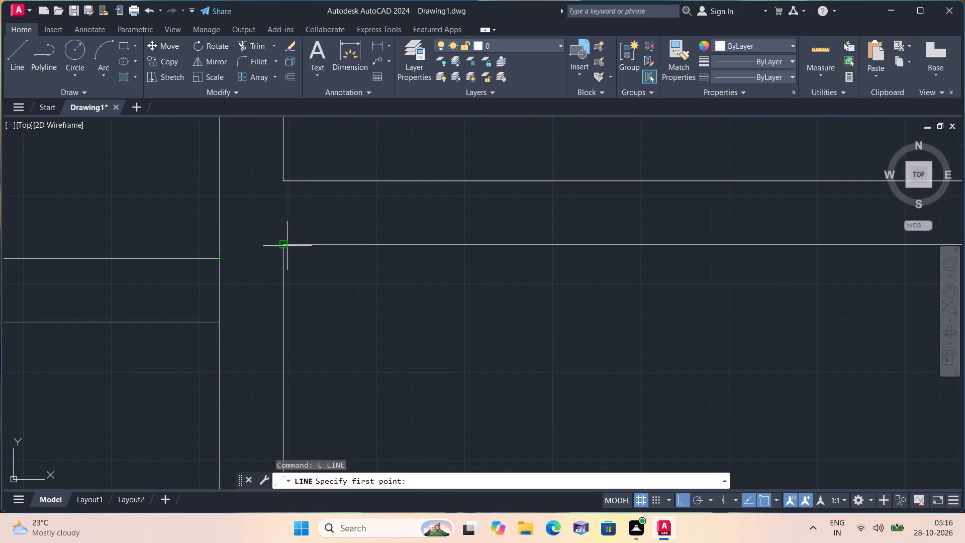
pyautogui.click(287, 246)
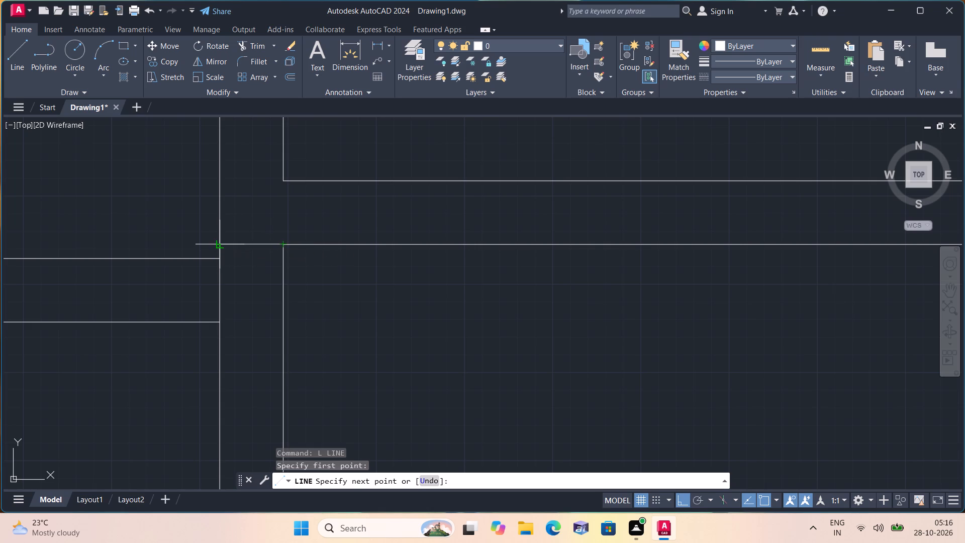
pyautogui.click(220, 244)
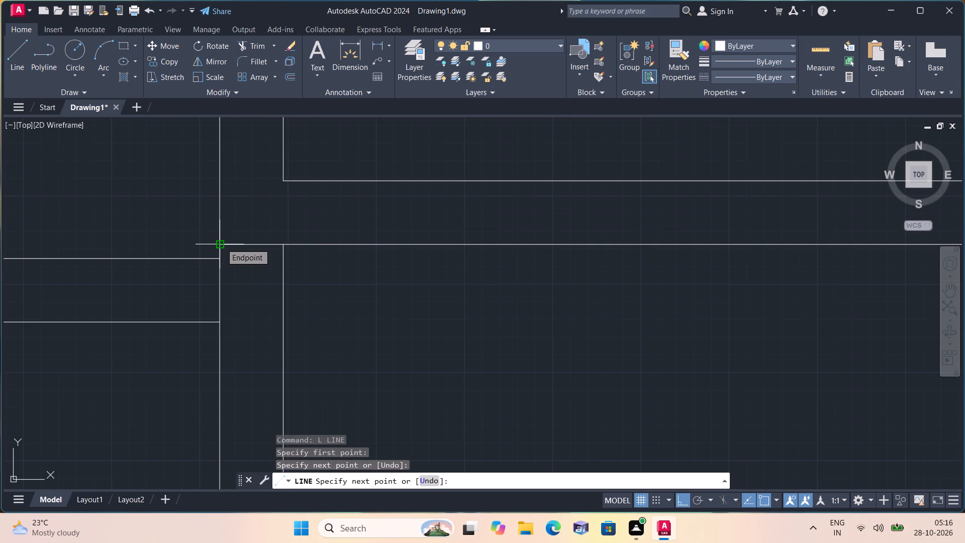
pyautogui.press('space')
# Draw a short vertical line across the bottom centre room's top wall, just beyond its junction with the left vertical wall.
pyautogui.press('space')
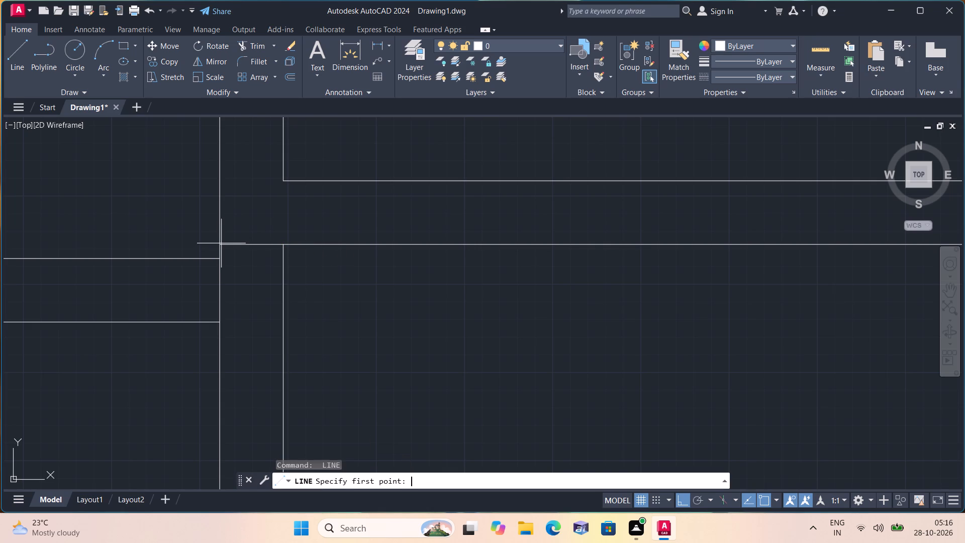
pyautogui.scroll(-1, 253, 257)
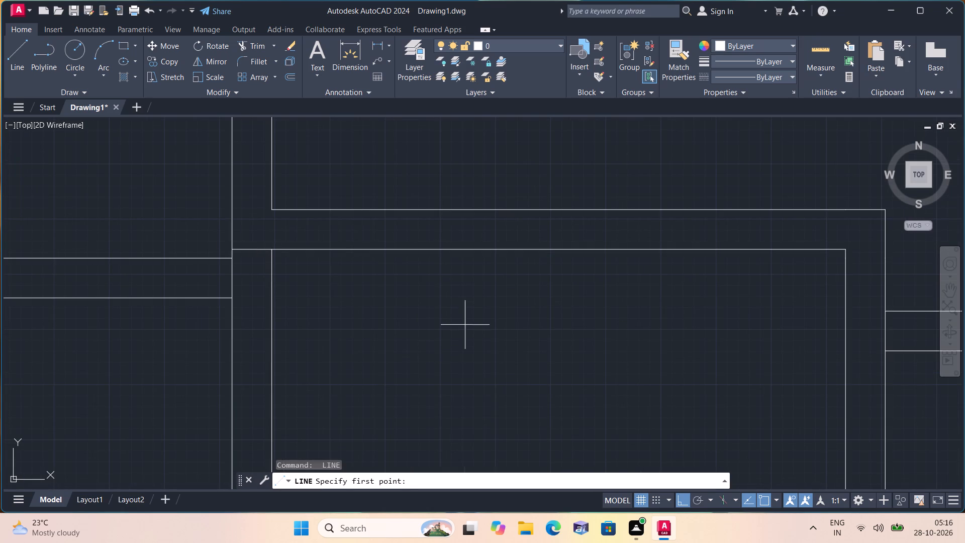
pyautogui.scroll(-1, 472, 304)
pyautogui.click(380, 247)
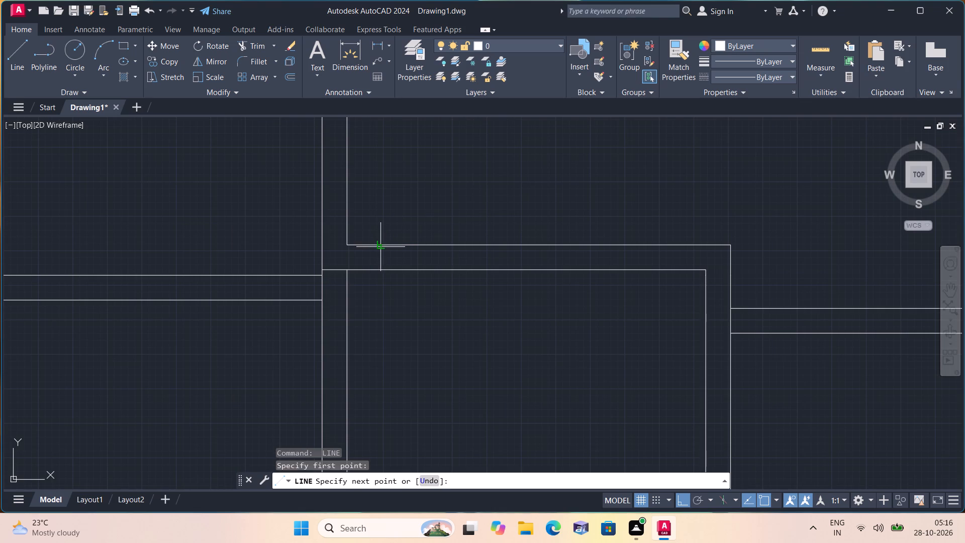
pyautogui.click(378, 270)
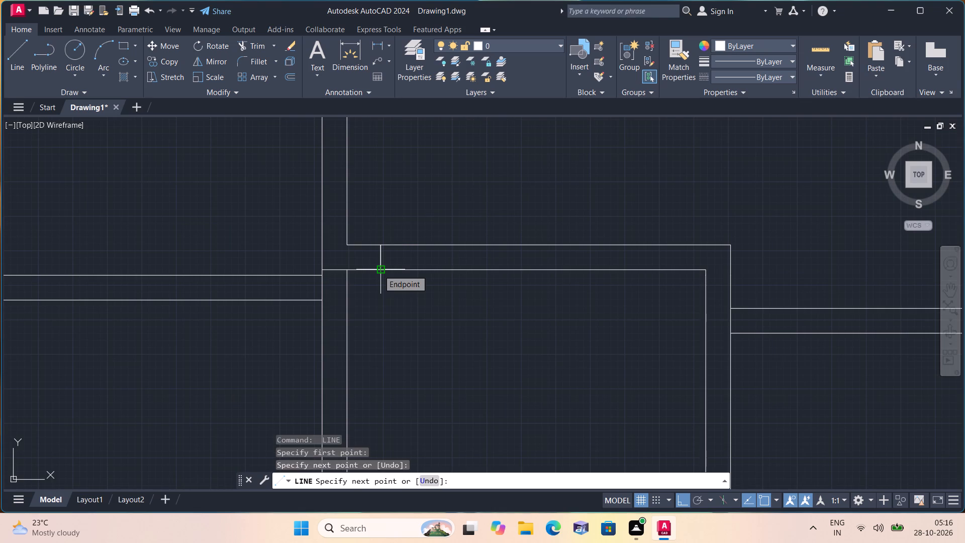
pyautogui.press('space')
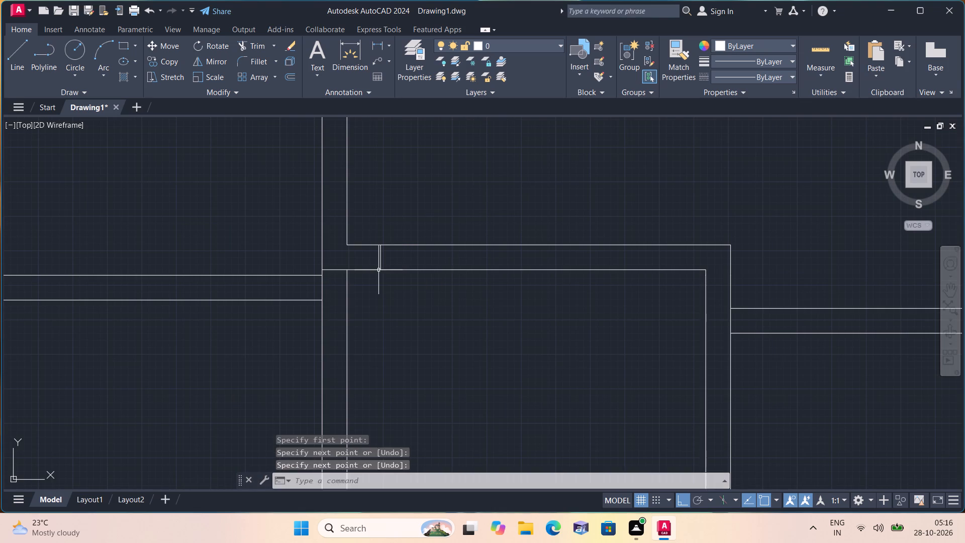
# Draw short closing lines across the bottom-left room's upper wall and across the vertical wall below its junction.
pyautogui.press('space')
pyautogui.scroll(-2, 390, 271)
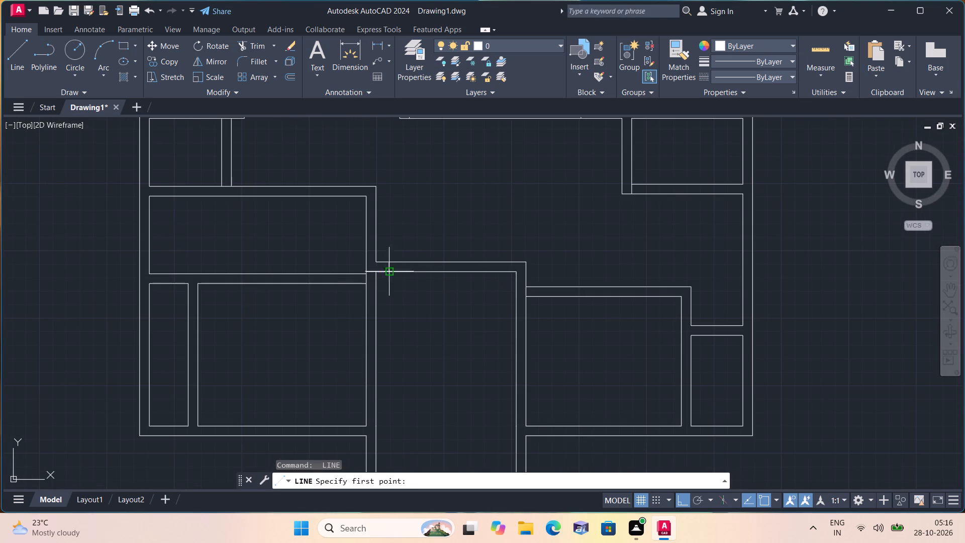
pyautogui.scroll(1, 286, 273)
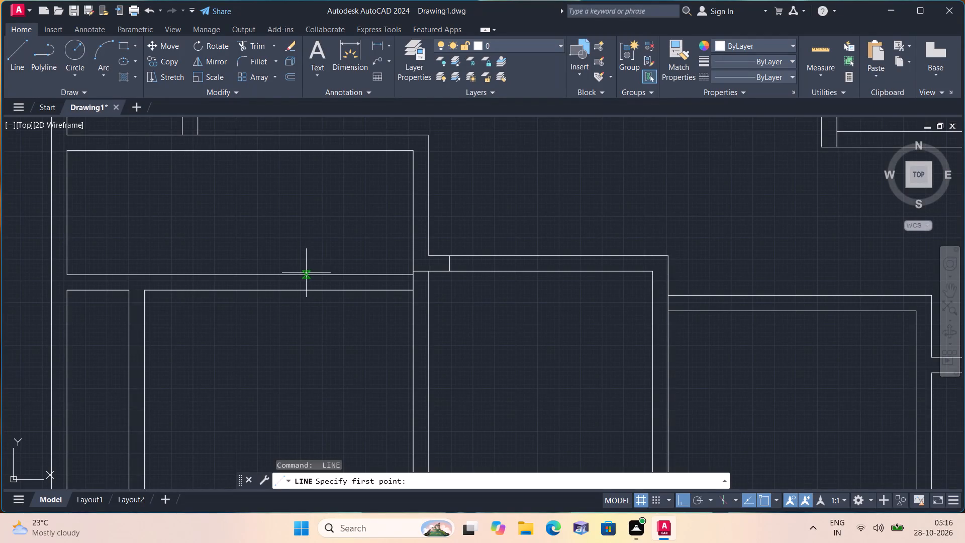
pyautogui.click(309, 271)
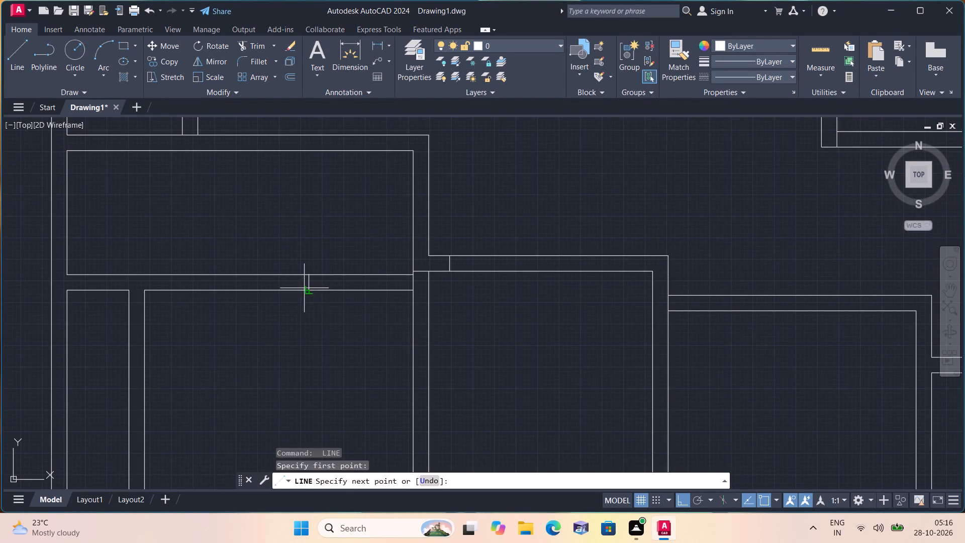
pyautogui.click(307, 289)
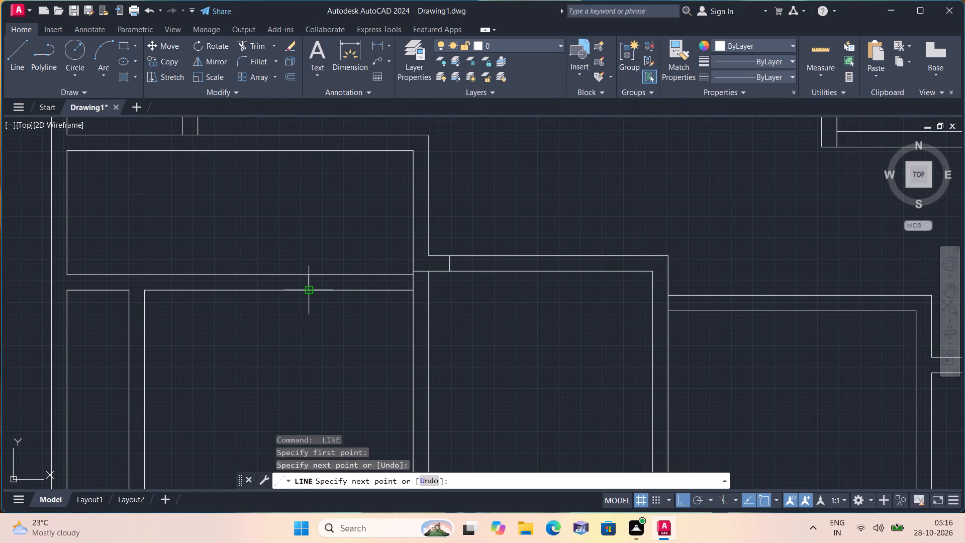
pyautogui.press('space')
pyautogui.press('space')
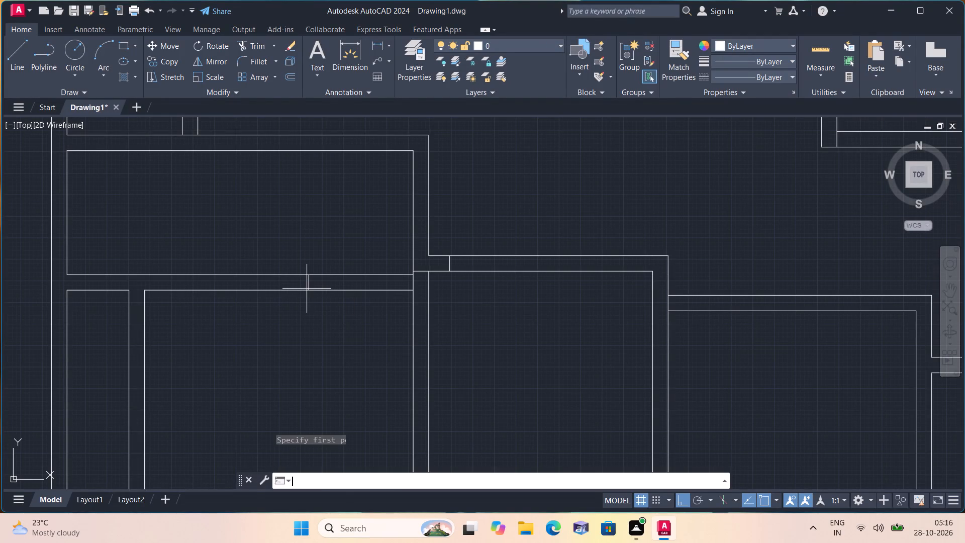
pyautogui.click(410, 336)
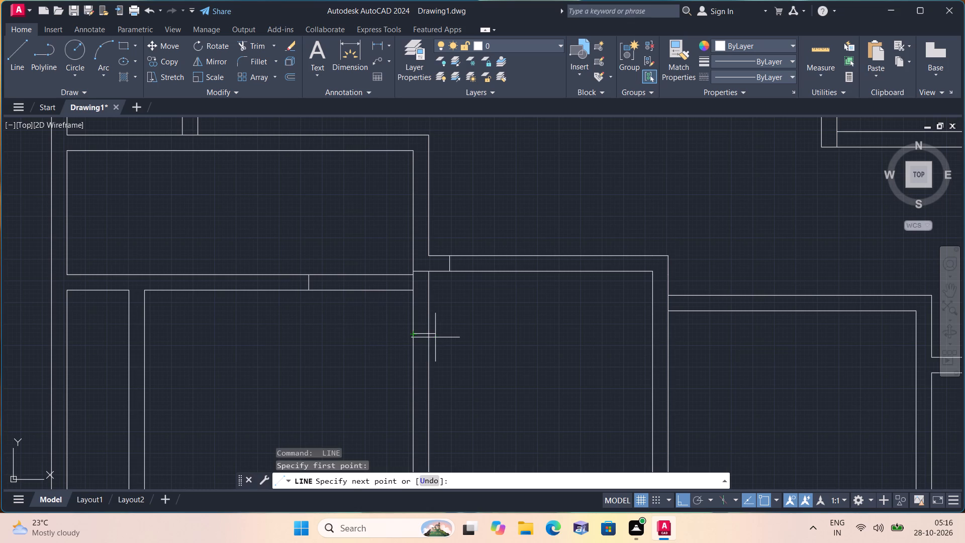
pyautogui.click(430, 336)
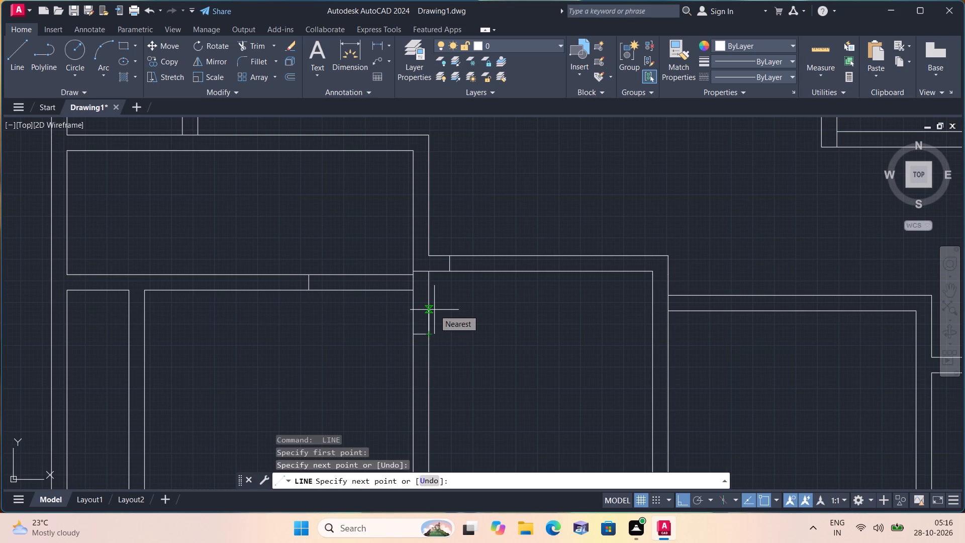
pyautogui.press('space')
# Draw a line across the bottom centre room's top wall at its right end, from the inner corner to the outer face.
pyautogui.press('space')
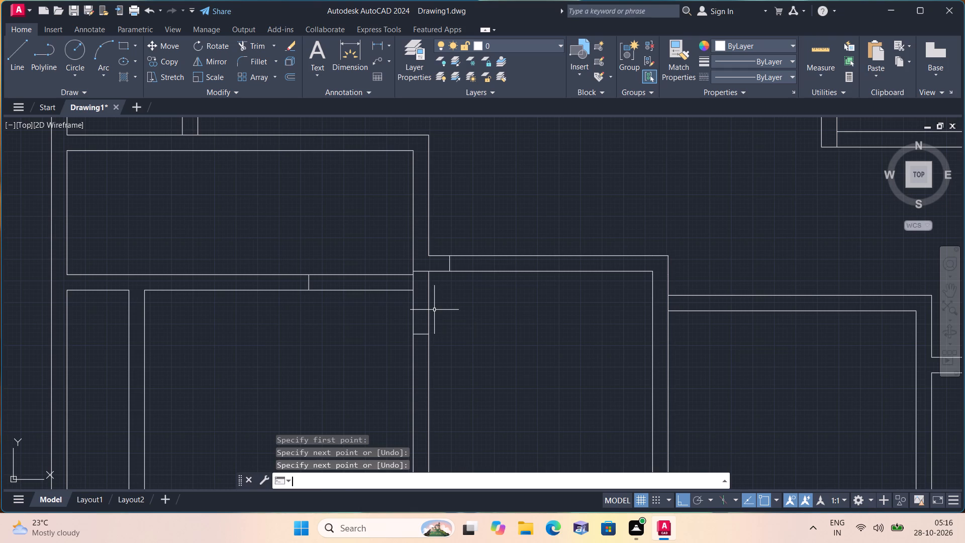
pyautogui.click(655, 269)
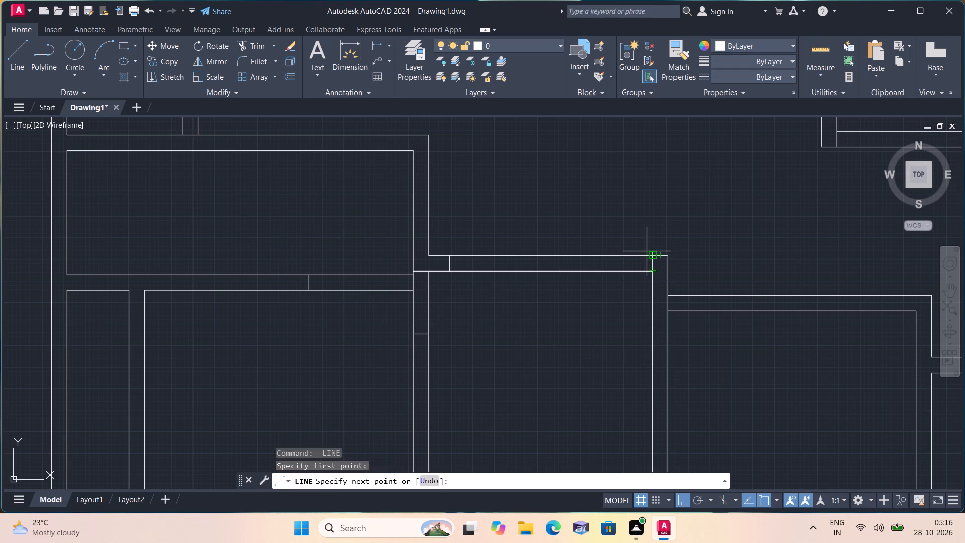
pyautogui.click(647, 252)
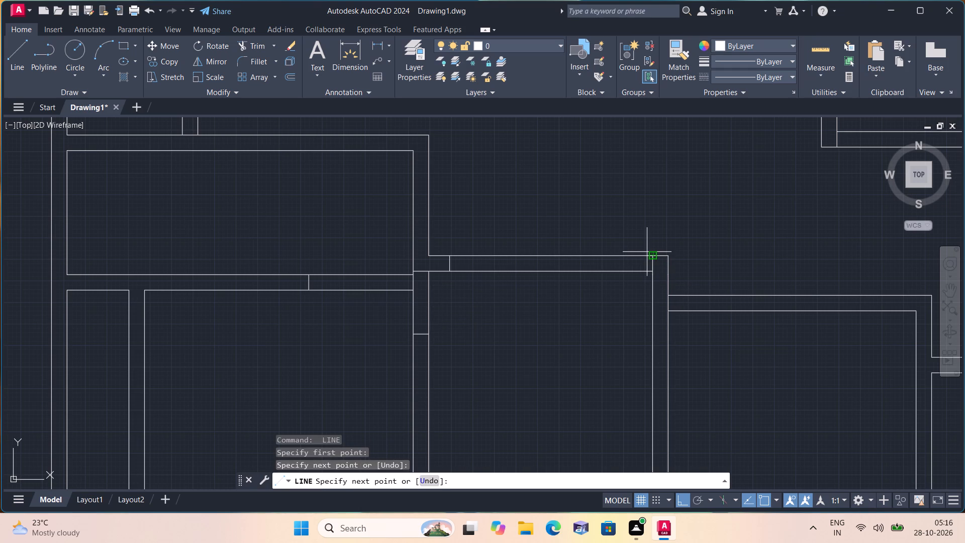
pyautogui.press('space')
# Trim the horizontal and vertical wall faces between the closing lines to open the corner between the bottom-left and bottom centre rooms.
pyautogui.write('trim')
pyautogui.press('space')
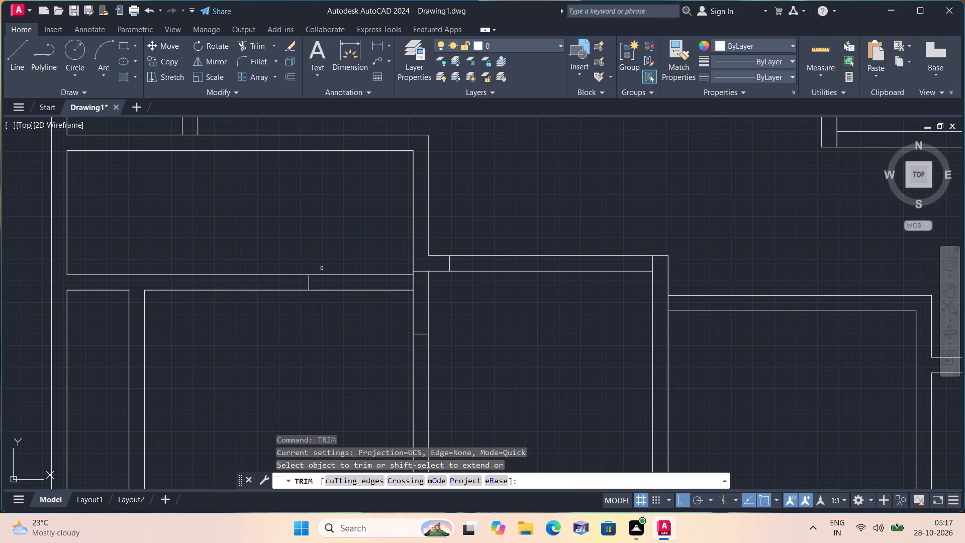
pyautogui.moveTo(336, 237); pyautogui.dragTo(447, 294)
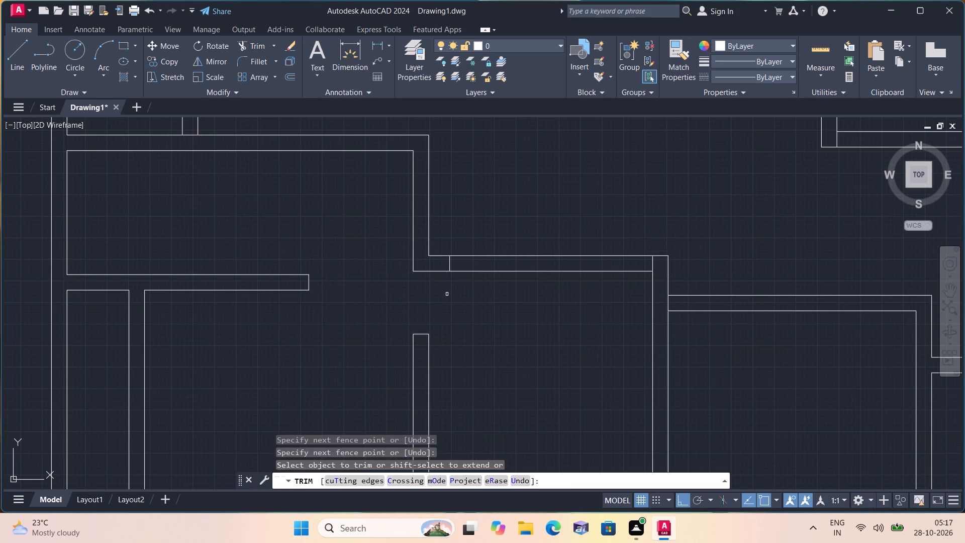
pyautogui.scroll(-2, 447, 294)
pyautogui.moveTo(469, 331); pyautogui.dragTo(417, 335, button='middle')
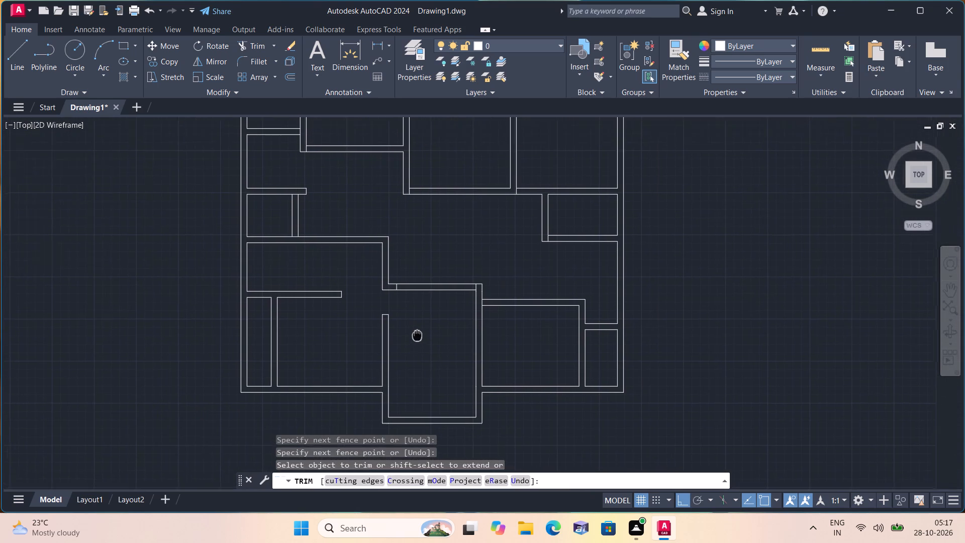
pyautogui.moveTo(417, 335); pyautogui.dragTo(411, 328, button='middle')
pyautogui.scroll(-1, 404, 311)
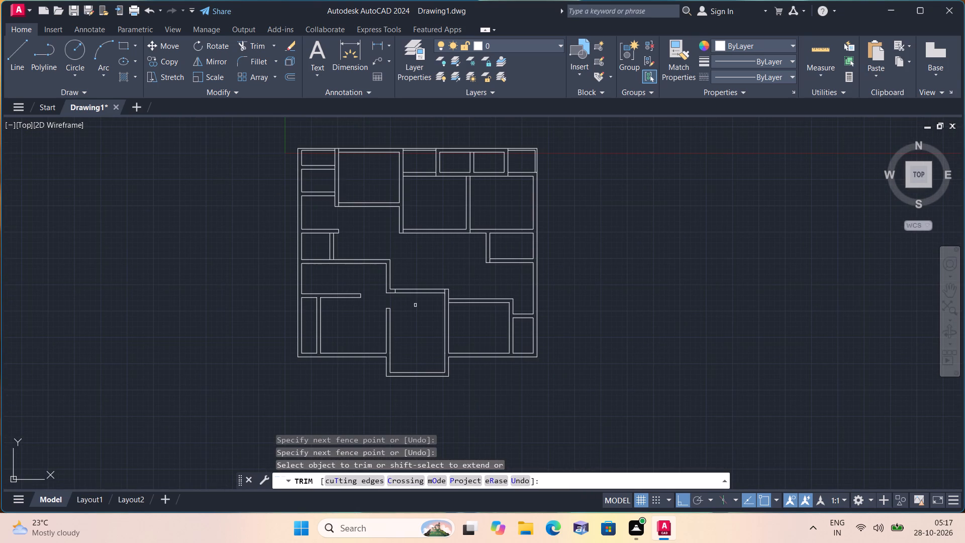
pyautogui.moveTo(407, 297); pyautogui.dragTo(375, 317, button='middle')
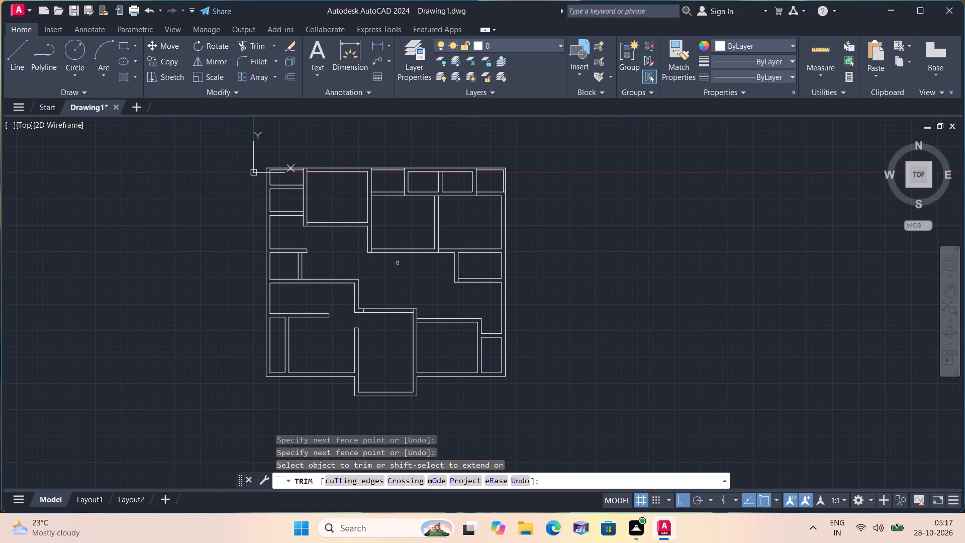
pyautogui.scroll(1, 415, 282)
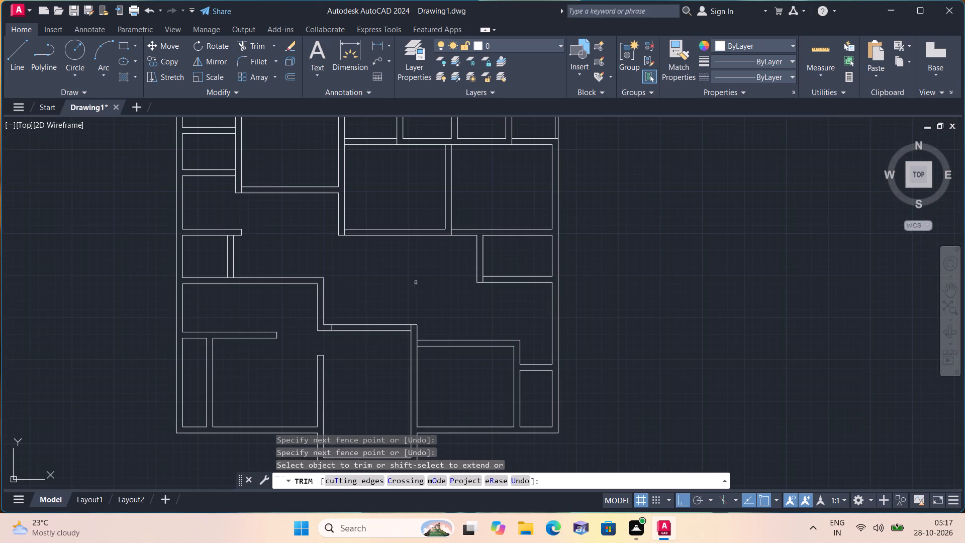
pyautogui.moveTo(413, 284); pyautogui.dragTo(378, 269, button='middle')
pyautogui.scroll(1, 378, 269)
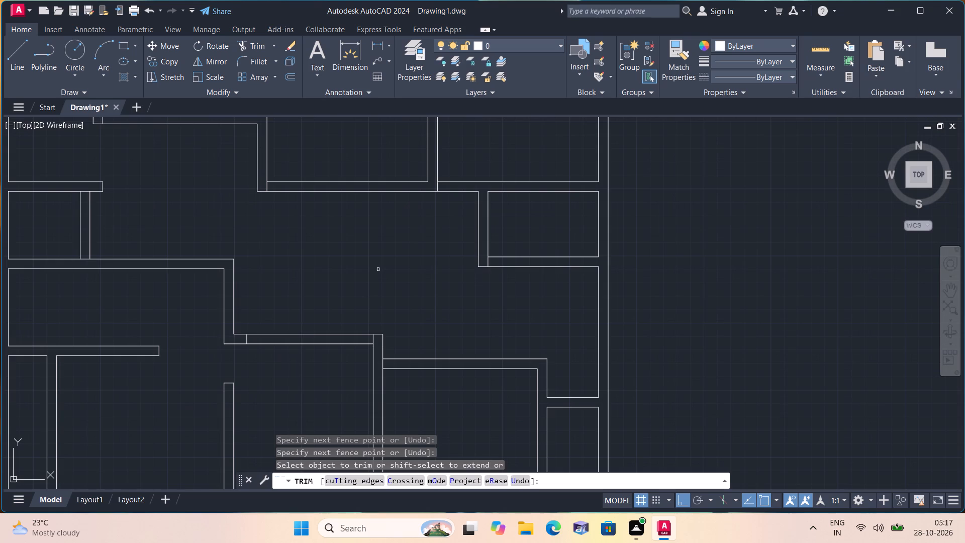
pyautogui.press('space')
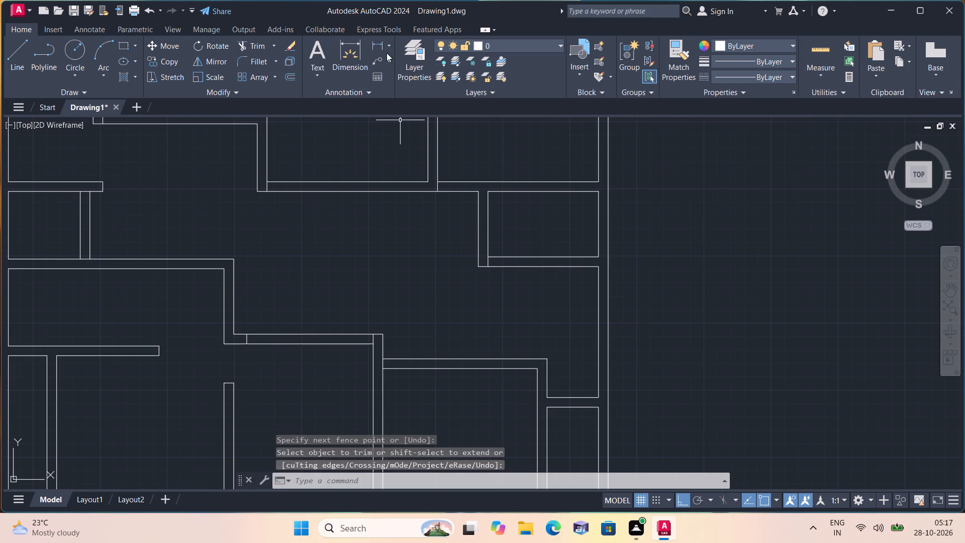
# Measure the vertical clearance of the central passage, from the lower-left room's upper wall to the upper room's bottom wall.
pyautogui.click(376, 39)
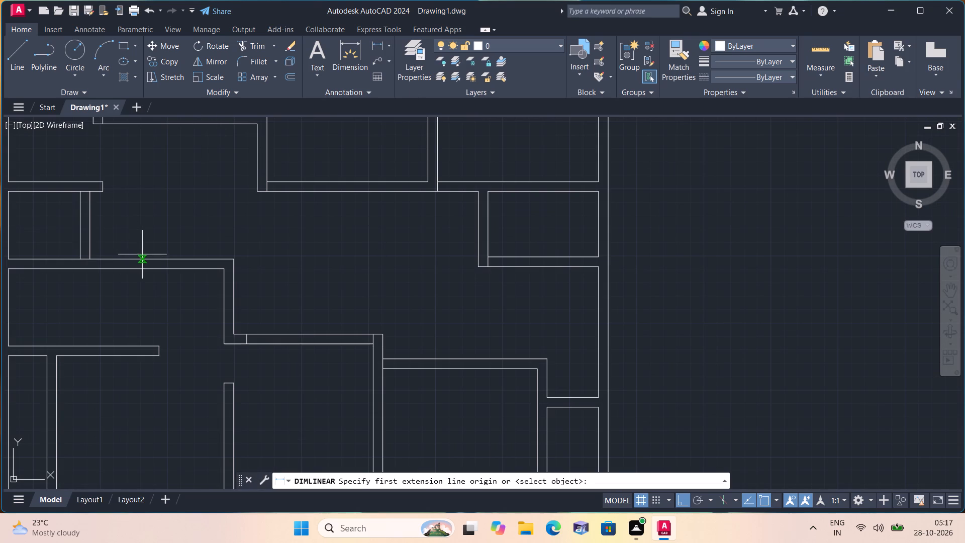
pyautogui.click(147, 261)
pyautogui.moveTo(182, 216); pyautogui.dragTo(266, 352, button='middle')
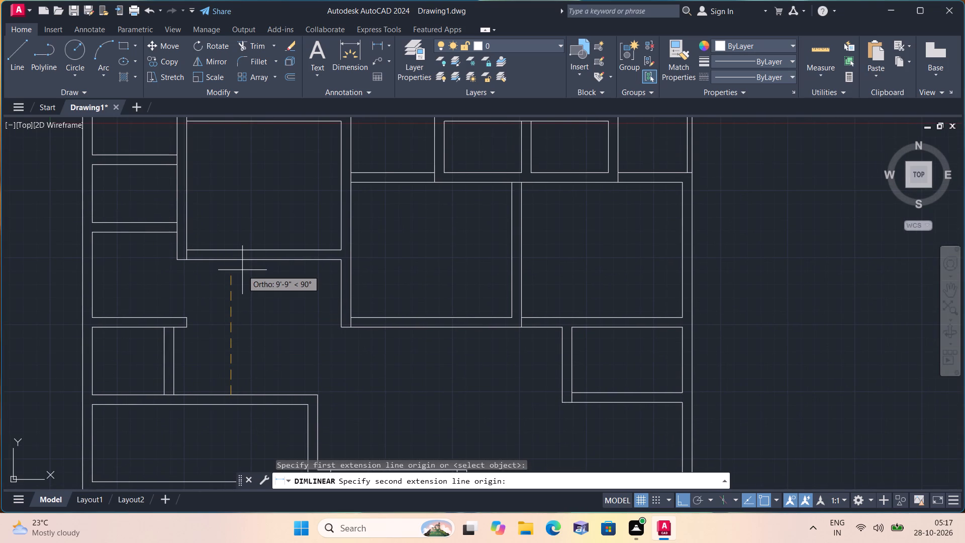
pyautogui.click(234, 258)
pyautogui.scroll(2, 210, 366)
pyautogui.scroll(1, 227, 316)
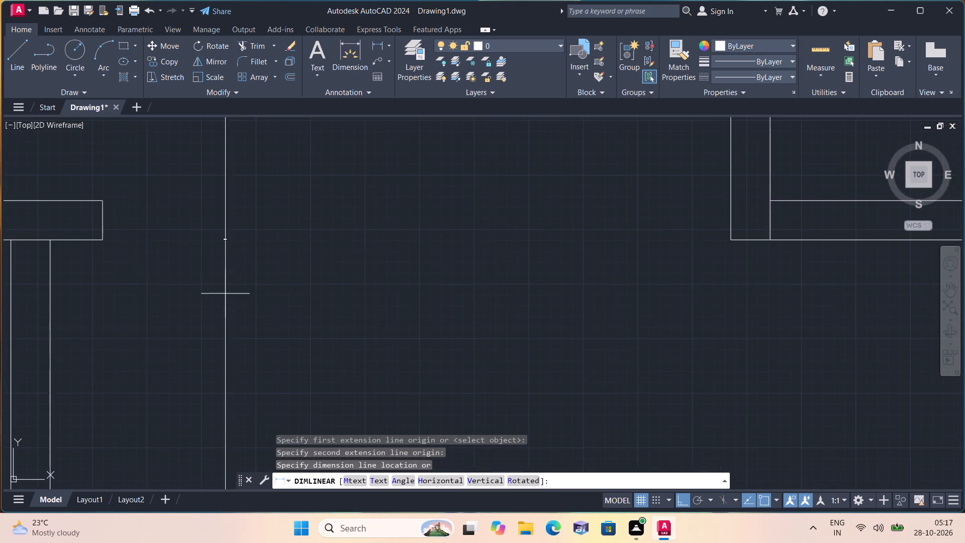
pyautogui.scroll(4, 235, 245)
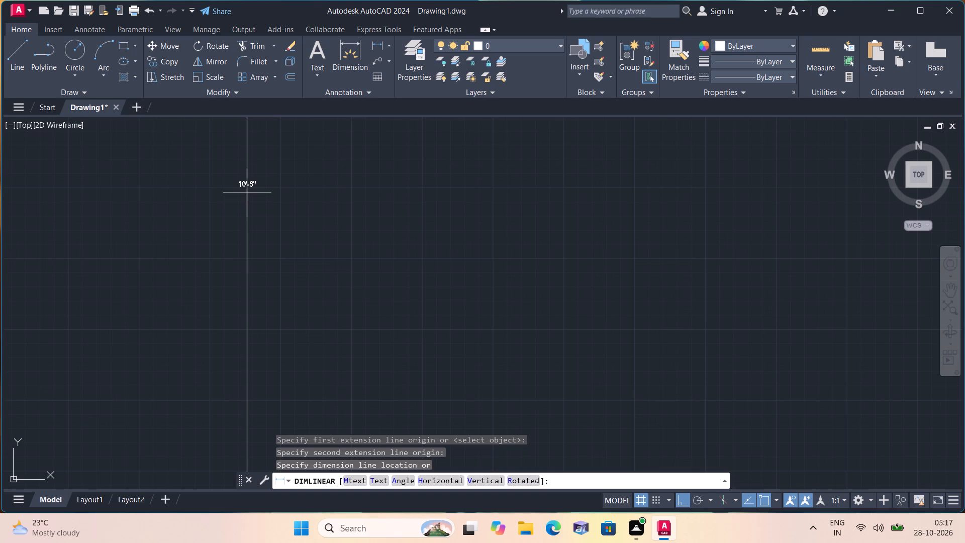
pyautogui.press('Escape')
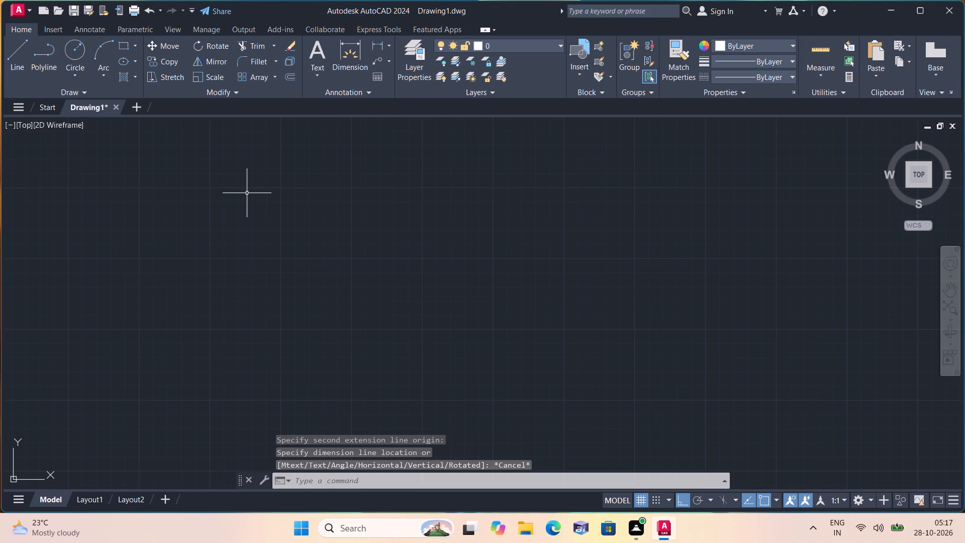
# Offset the right face of the small left room's vertical wall 16'6" to the right, into the central passage.
pyautogui.write('off')
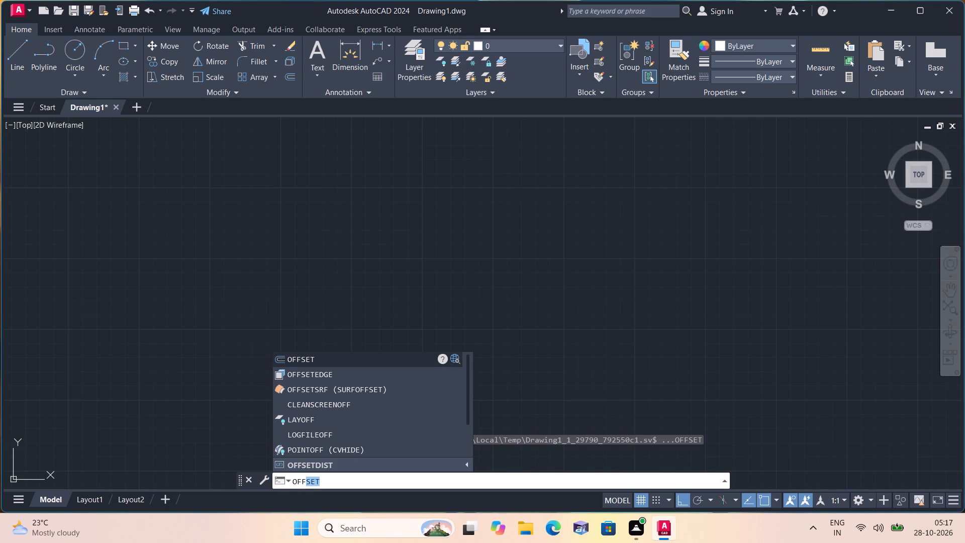
pyautogui.press('space')
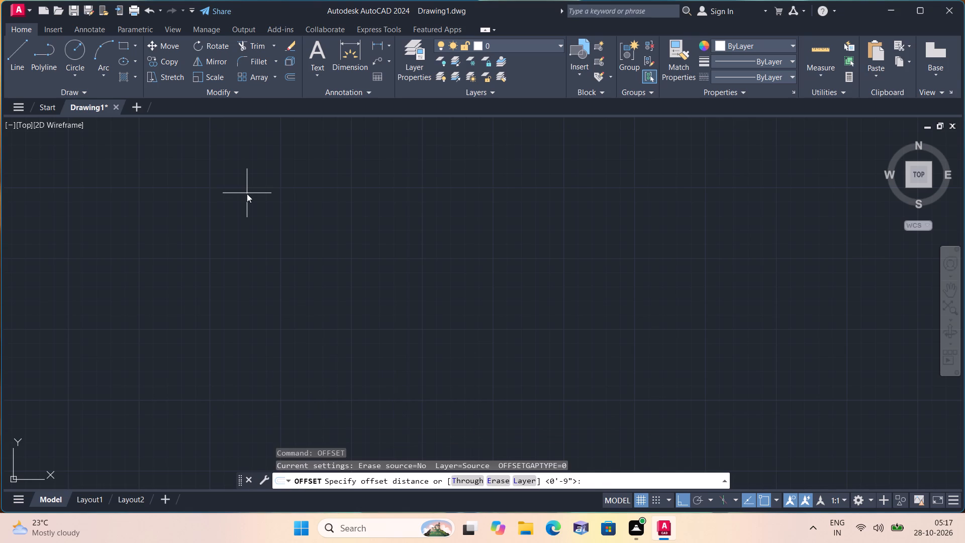
pyautogui.write("16'")
pyautogui.press('6')
pyautogui.write('"')
pyautogui.press('space')
pyautogui.scroll(-3, 252, 199)
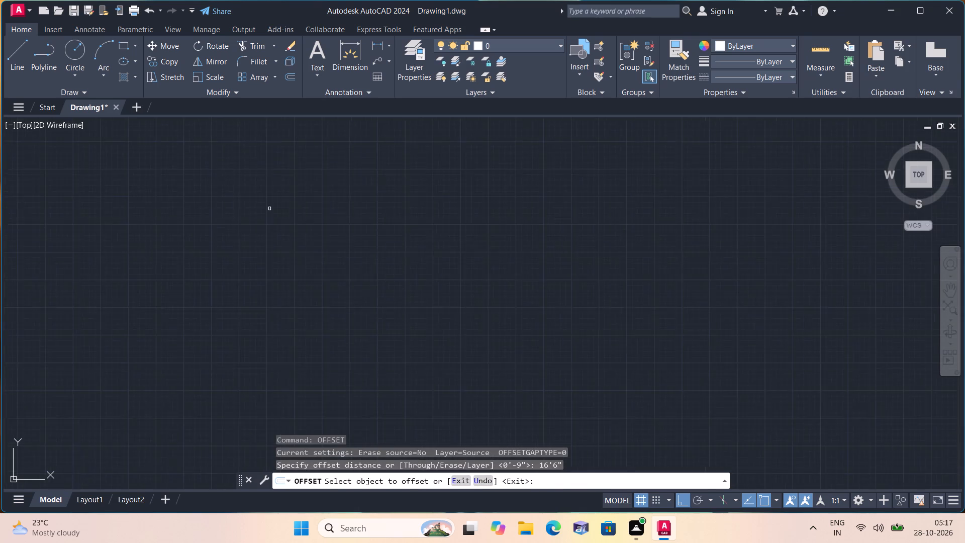
pyautogui.scroll(-2, 270, 210)
pyautogui.scroll(-2, 173, 233)
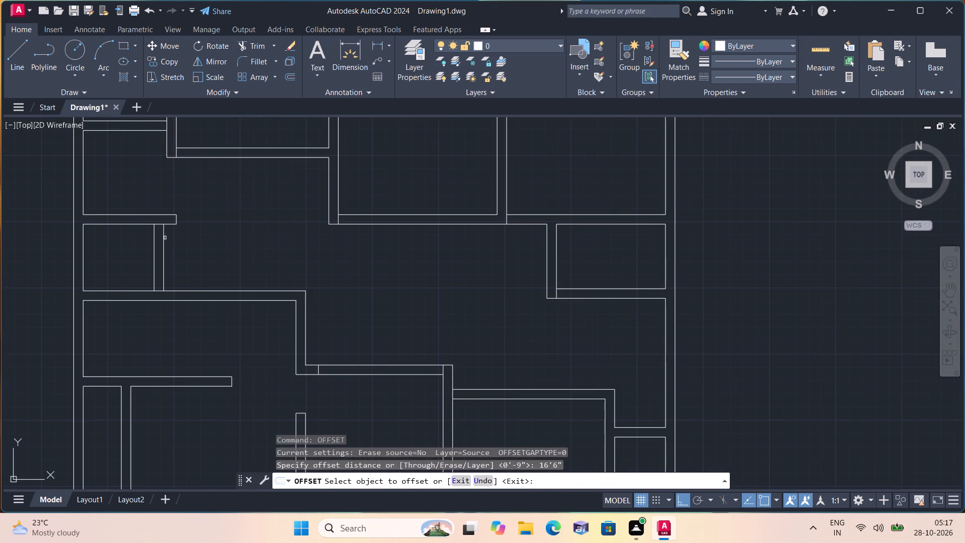
pyautogui.click(165, 236)
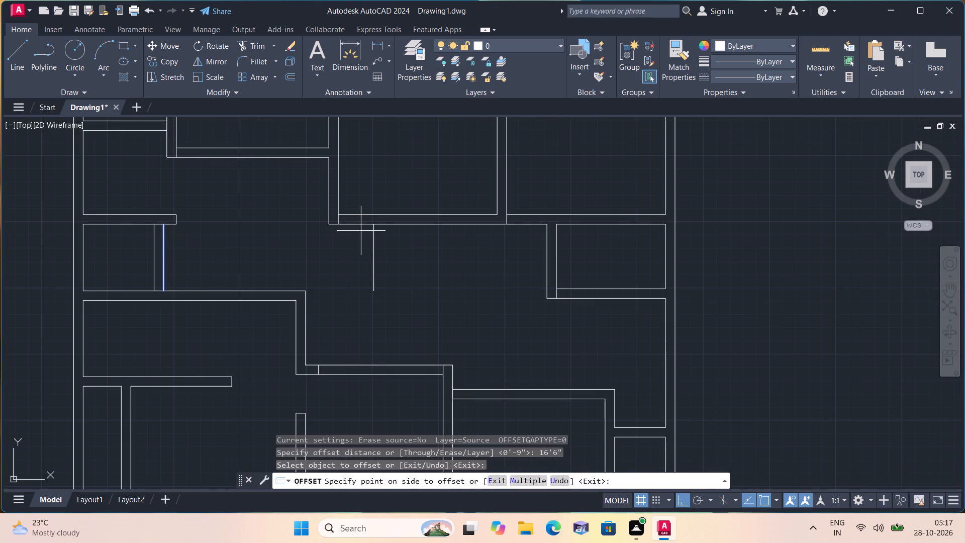
pyautogui.click(361, 231)
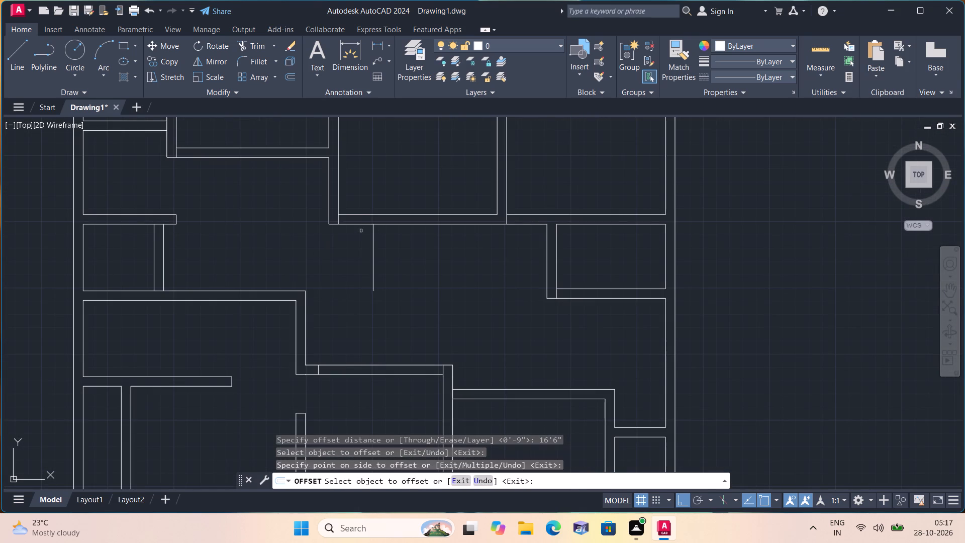
pyautogui.press('space')
# Offset the new vertical passage line 9" to the right to form the wall's second face.
pyautogui.press('space')
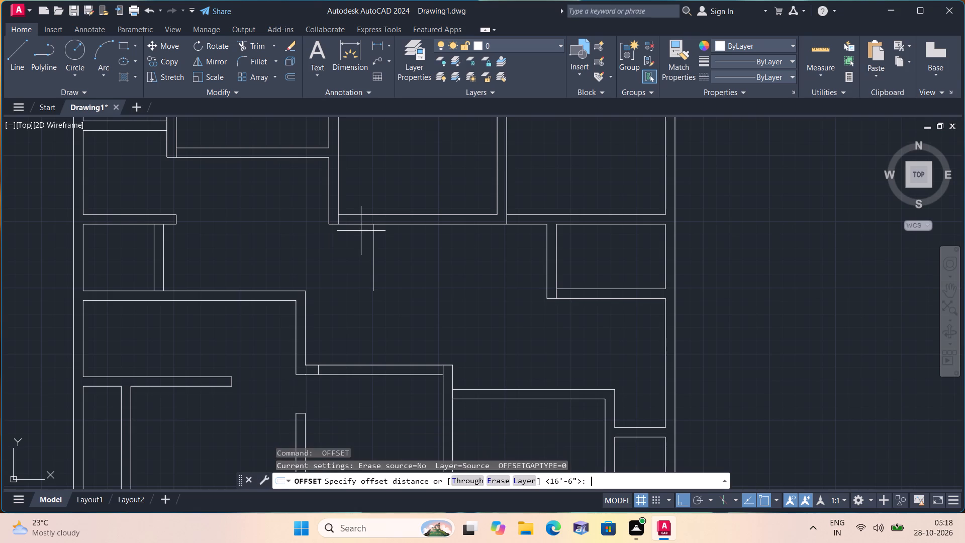
pyautogui.press('9')
pyautogui.hotkey('shift', '"')
pyautogui.press('space')
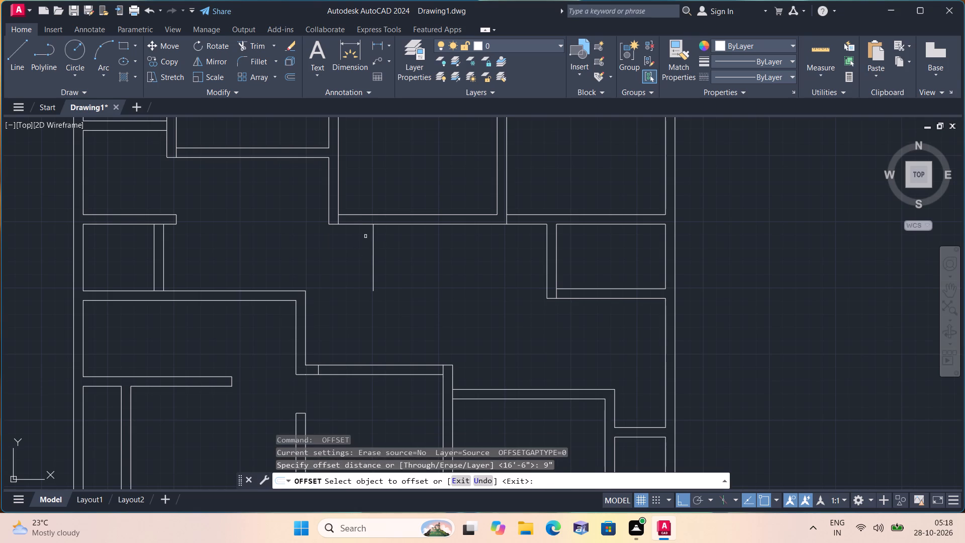
pyautogui.click(370, 237)
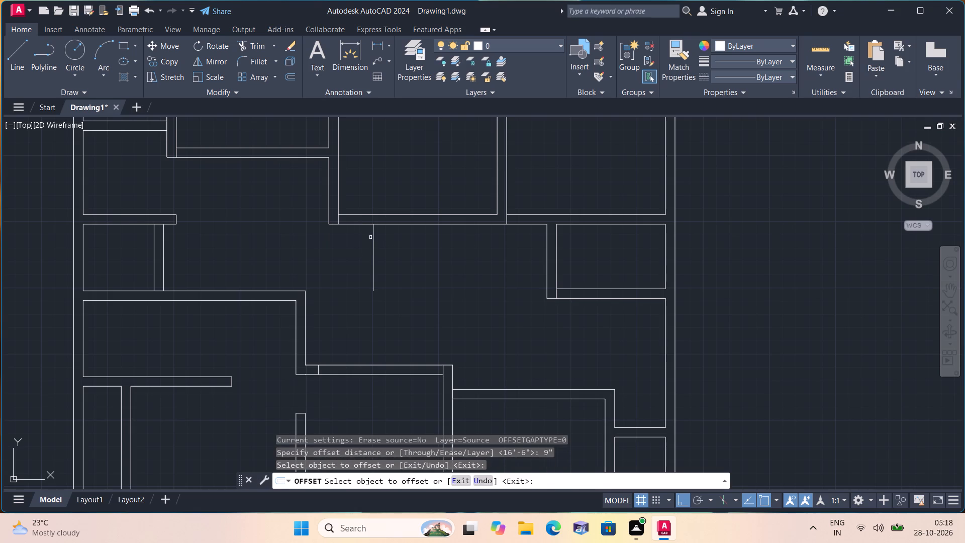
pyautogui.click(374, 241)
pyautogui.click(446, 241)
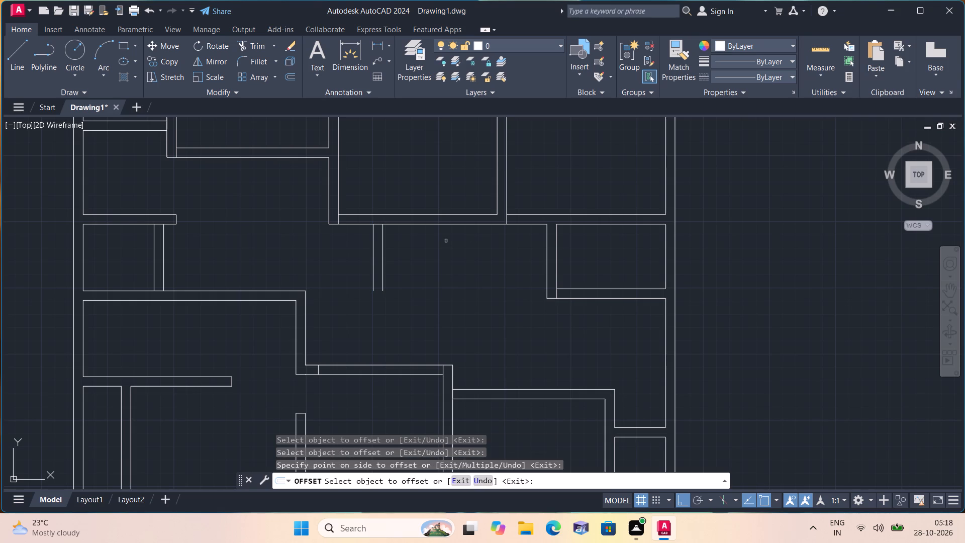
pyautogui.press('space')
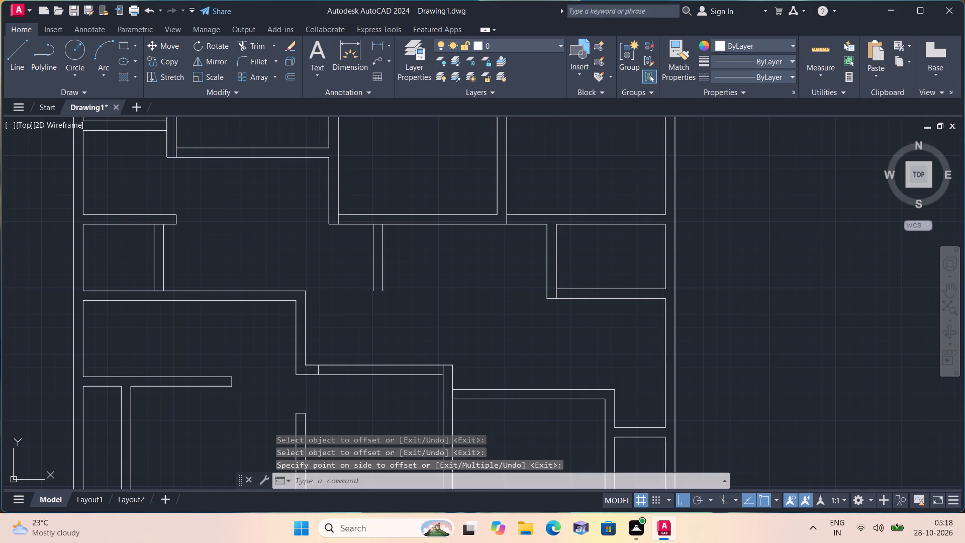
# Extend both faces of the new 9" wall down to the lower face of the bottom centre room's top wall.
pyautogui.write('exte')
pyautogui.press('space')
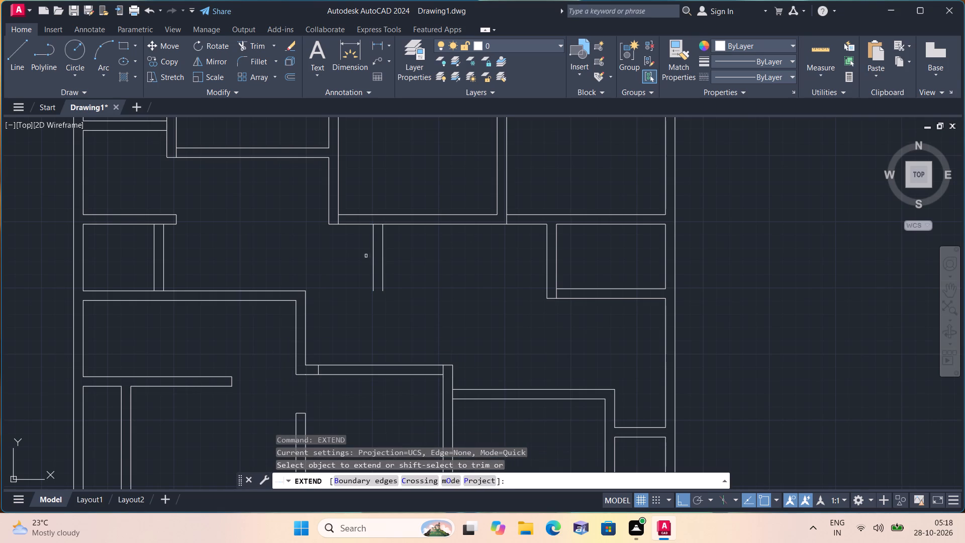
pyautogui.moveTo(358, 254); pyautogui.dragTo(420, 322)
pyautogui.moveTo(423, 322); pyautogui.dragTo(411, 331)
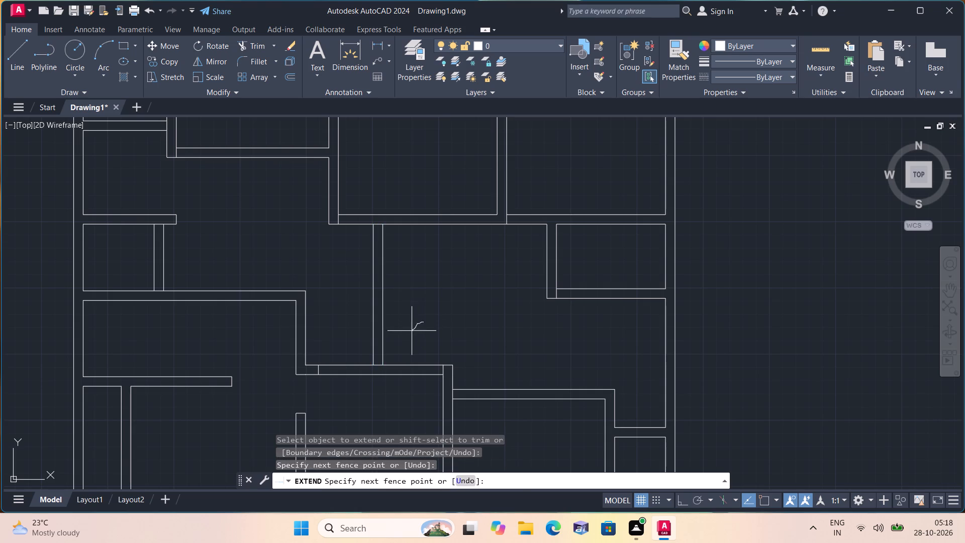
pyautogui.moveTo(411, 331); pyautogui.dragTo(407, 332)
pyautogui.moveTo(415, 330); pyautogui.dragTo(356, 349)
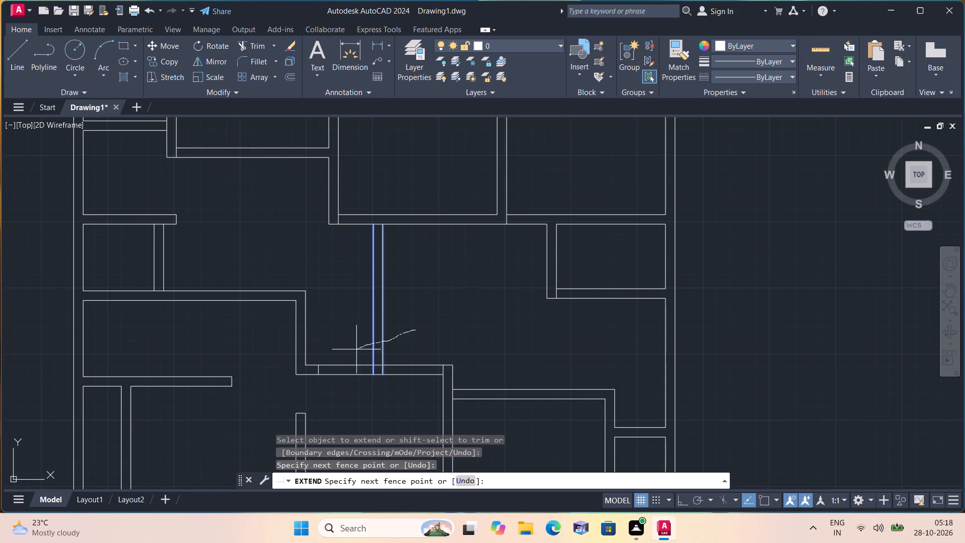
pyautogui.moveTo(356, 349); pyautogui.dragTo(356, 350)
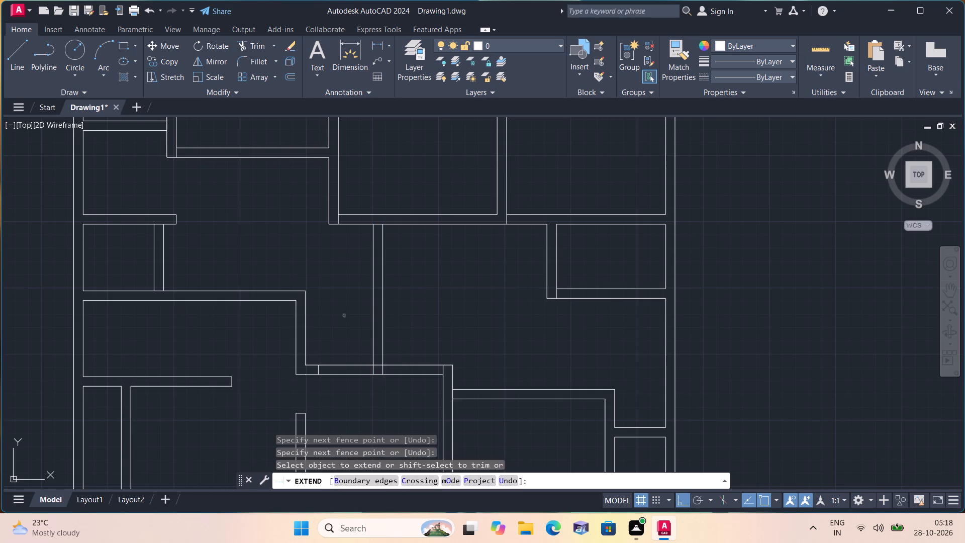
pyautogui.press('space')
# Trim the bottom centre room's top wall faces on both sides of the new wall, and the upper face across its end.
pyautogui.write('trim')
pyautogui.press('space')
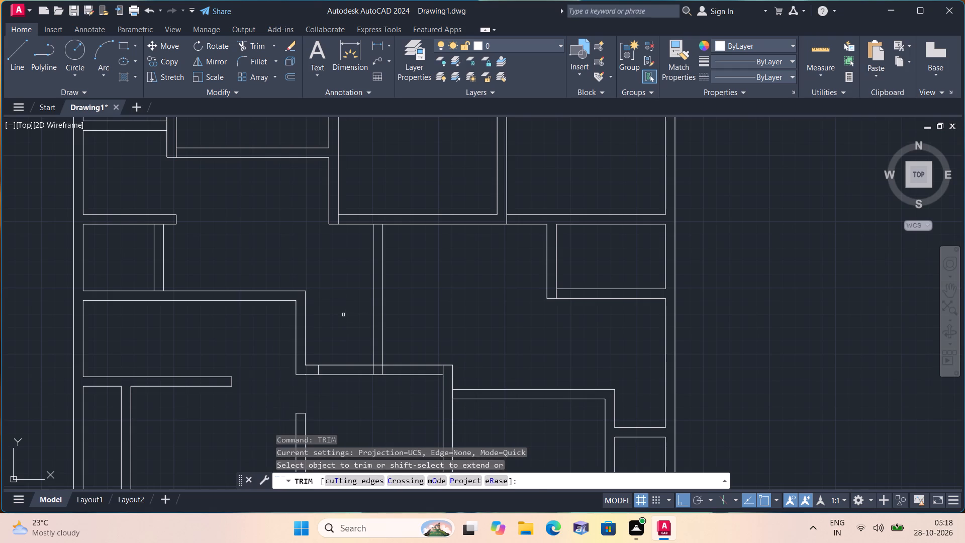
pyautogui.moveTo(340, 333); pyautogui.dragTo(394, 406)
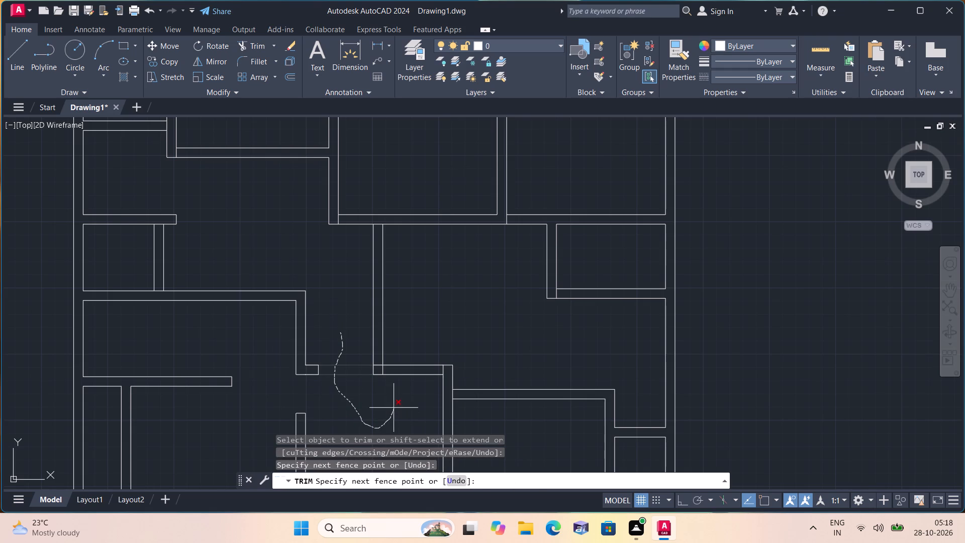
pyautogui.moveTo(394, 406); pyautogui.dragTo(407, 355)
pyautogui.click(379, 366)
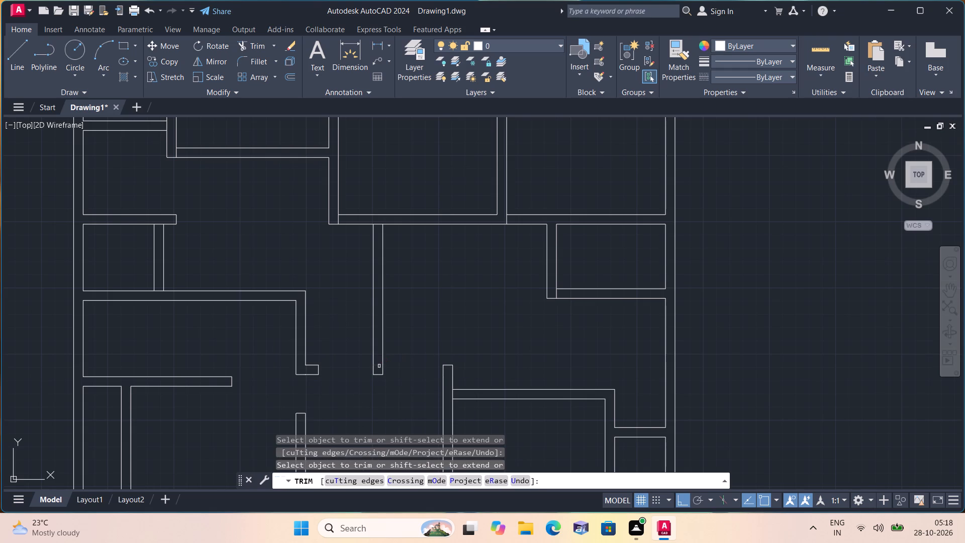
# Trim the lower face of the upper centre room's bottom wall between its left corner and the new vertical wall.
pyautogui.scroll(-1, 413, 268)
pyautogui.scroll(1, 388, 216)
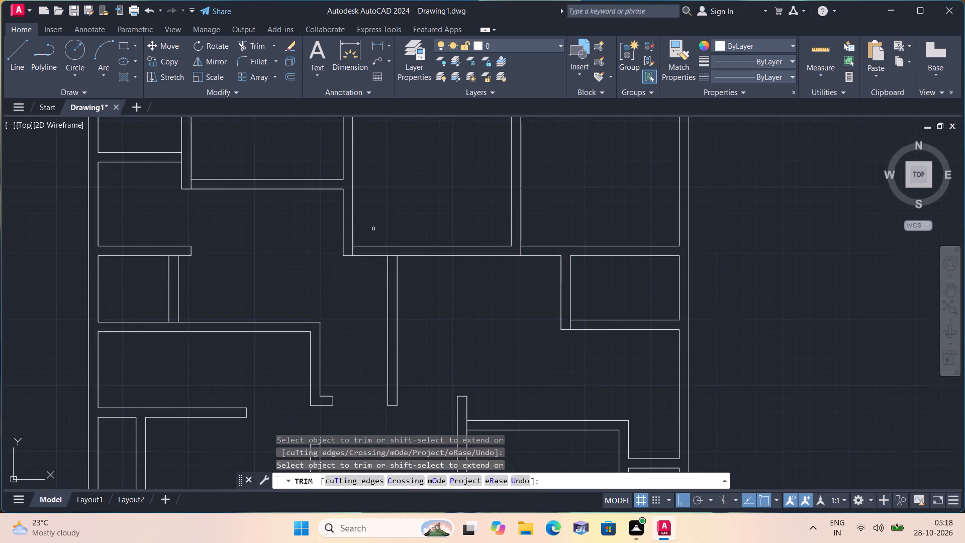
pyautogui.scroll(1, 373, 229)
pyautogui.click(371, 270)
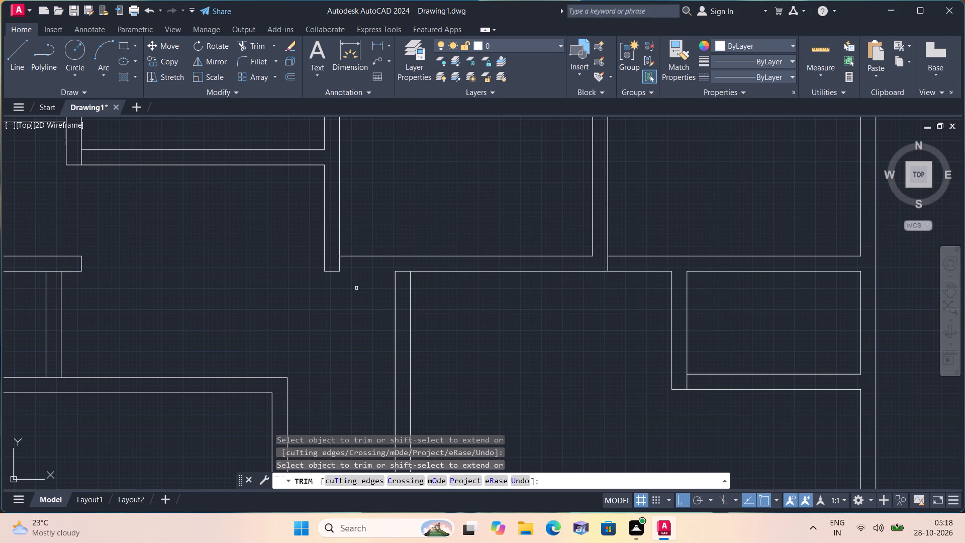
pyautogui.press('space')
# Draw a vertical closing line across the upper centre room's bottom wall, continuing up from the new wall's left face.
pyautogui.write('l')
pyautogui.press('space')
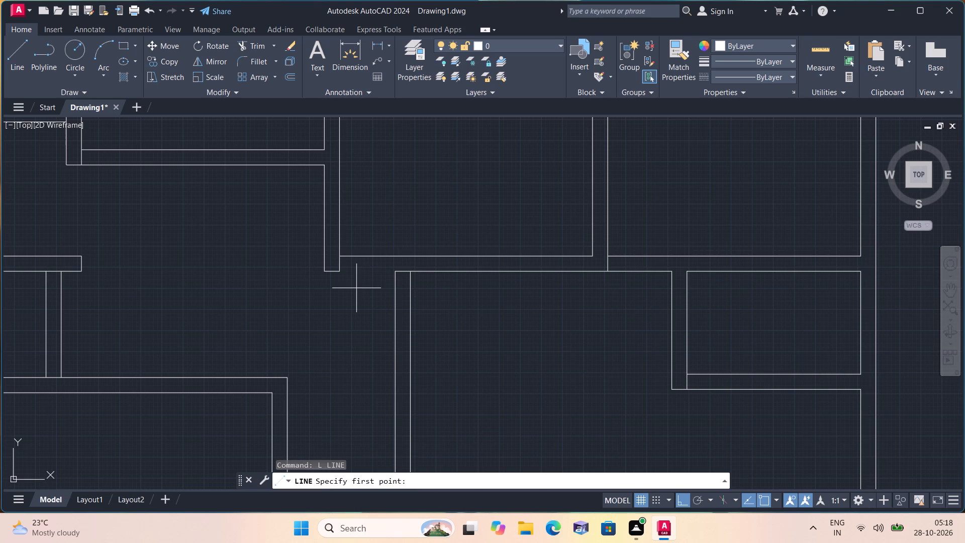
pyautogui.click(395, 272)
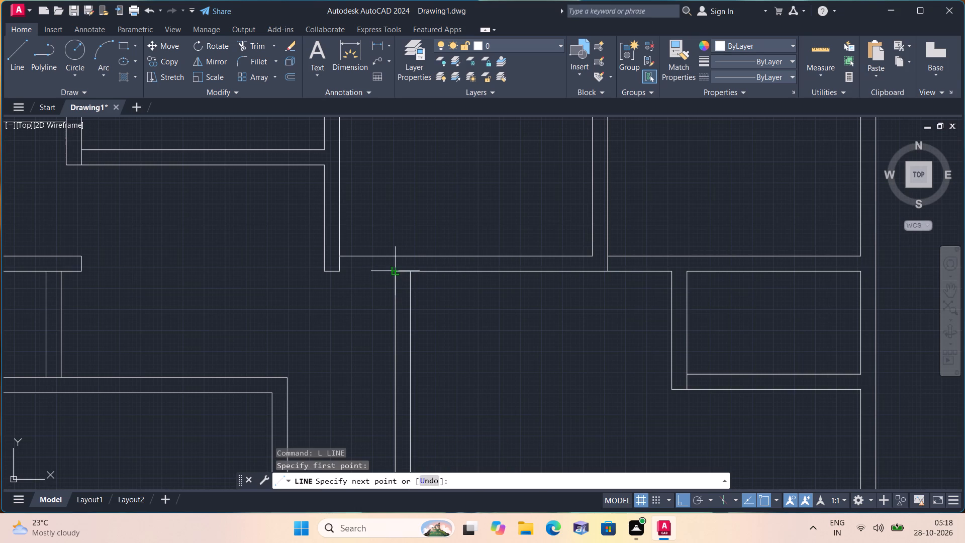
pyautogui.click(396, 256)
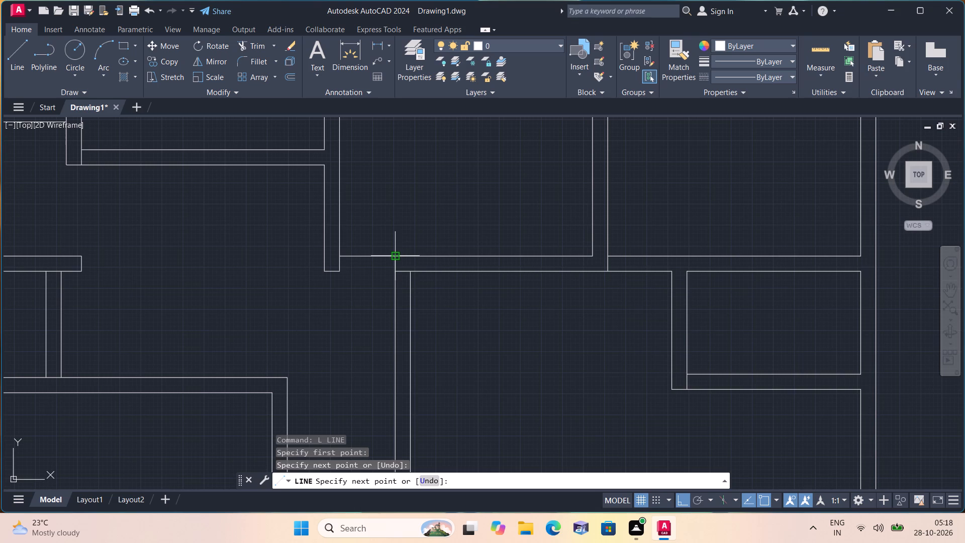
pyautogui.press('space')
# Trim the remaining upper face of that wall between the left corner and the closing line to complete the opening.
pyautogui.write('tr')
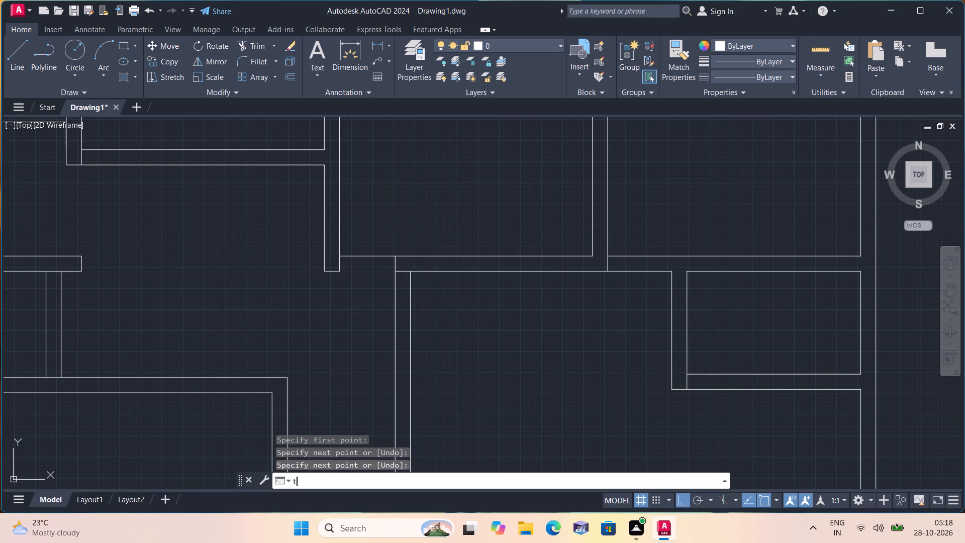
pyautogui.write('im')
pyautogui.press('space')
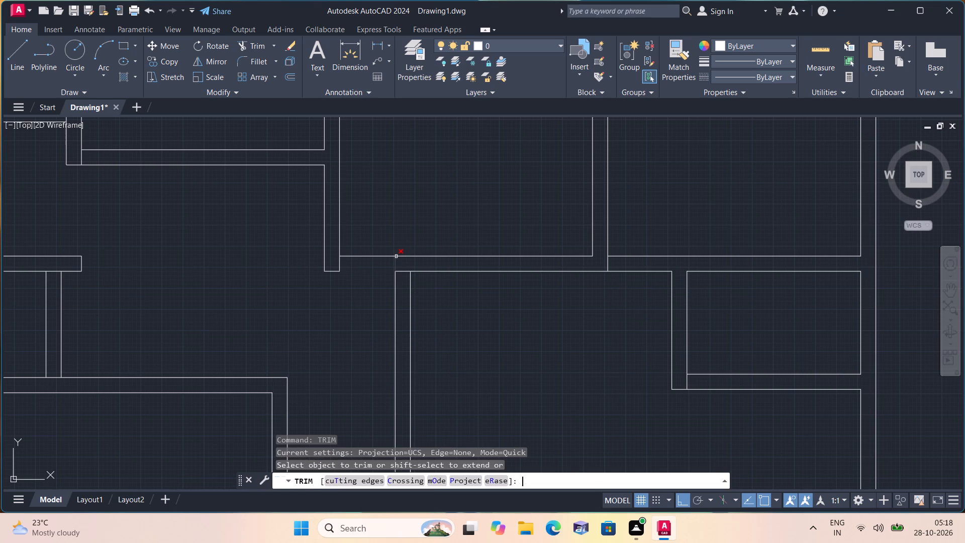
pyautogui.moveTo(377, 225); pyautogui.dragTo(379, 295)
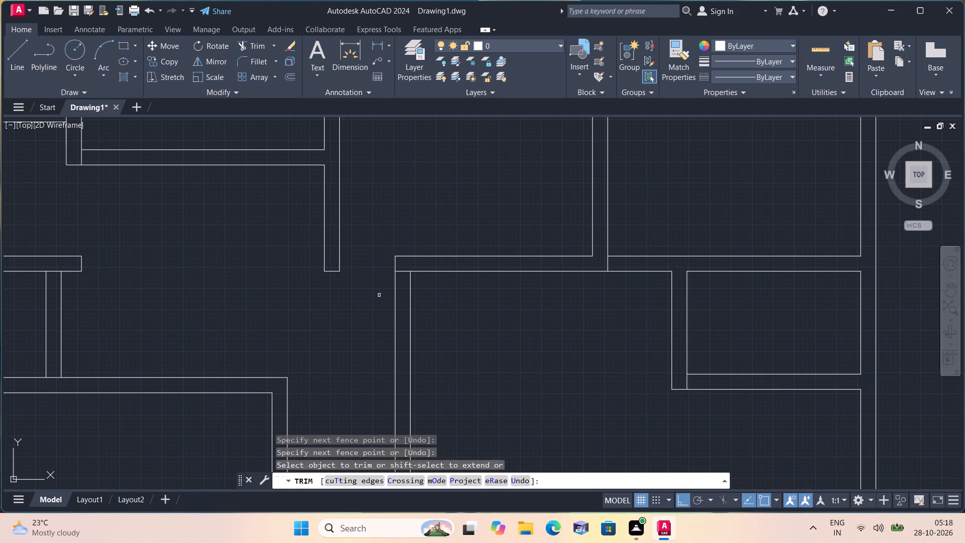
pyautogui.scroll(-2, 381, 271)
pyautogui.moveTo(366, 226); pyautogui.dragTo(355, 180, button='middle')
pyautogui.scroll(-1, 359, 195)
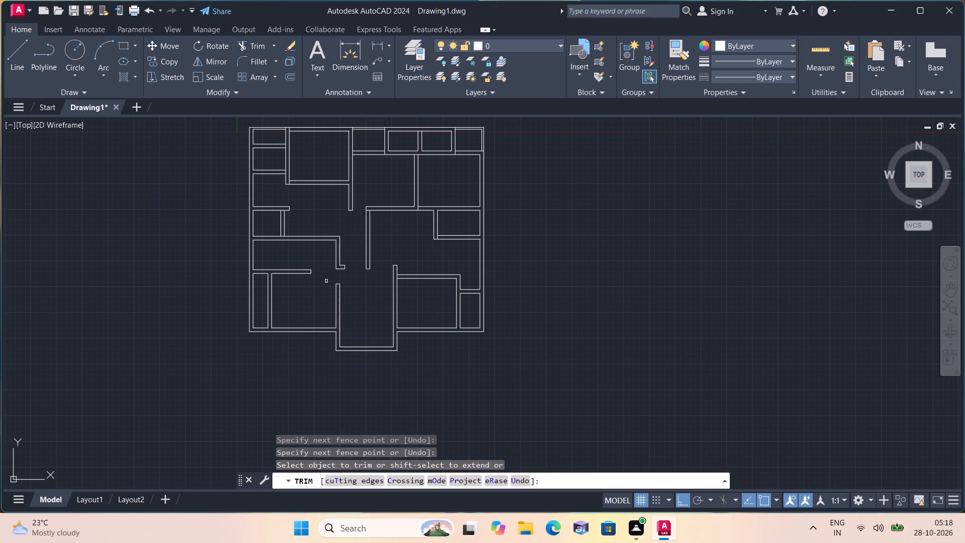
pyautogui.press('space')
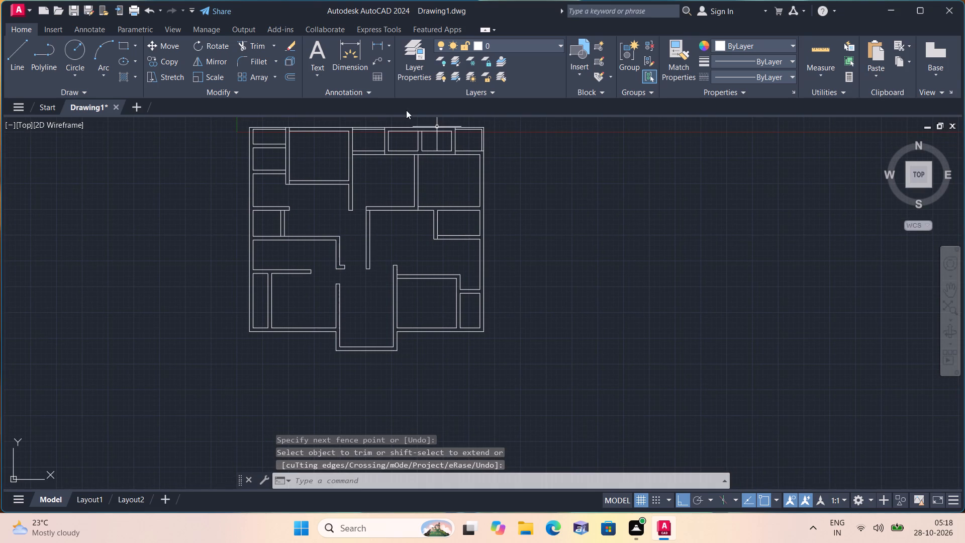
# Place a linear dimension across the gap between the passage wall's lower end and the short wall stub to its left.
pyautogui.click(376, 40)
pyautogui.scroll(1, 361, 264)
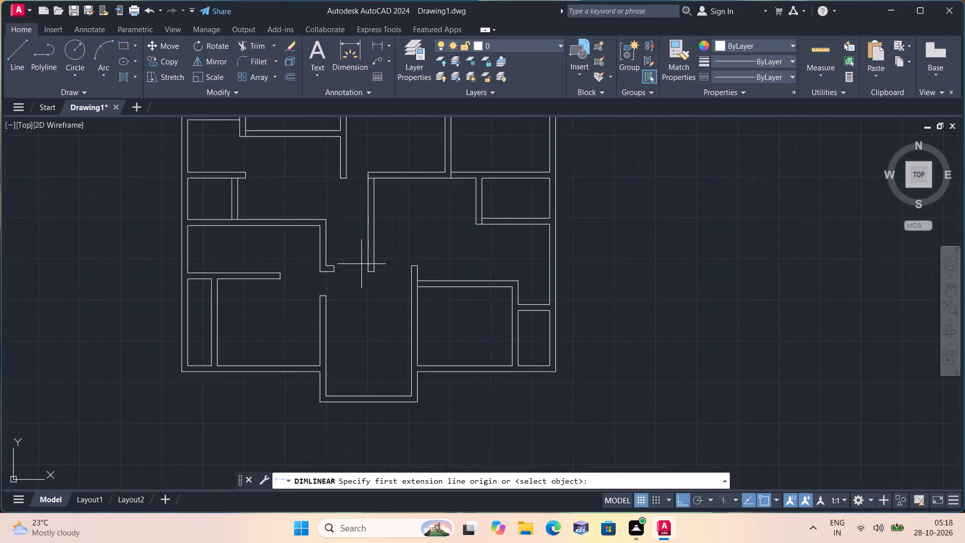
pyautogui.scroll(4, 361, 264)
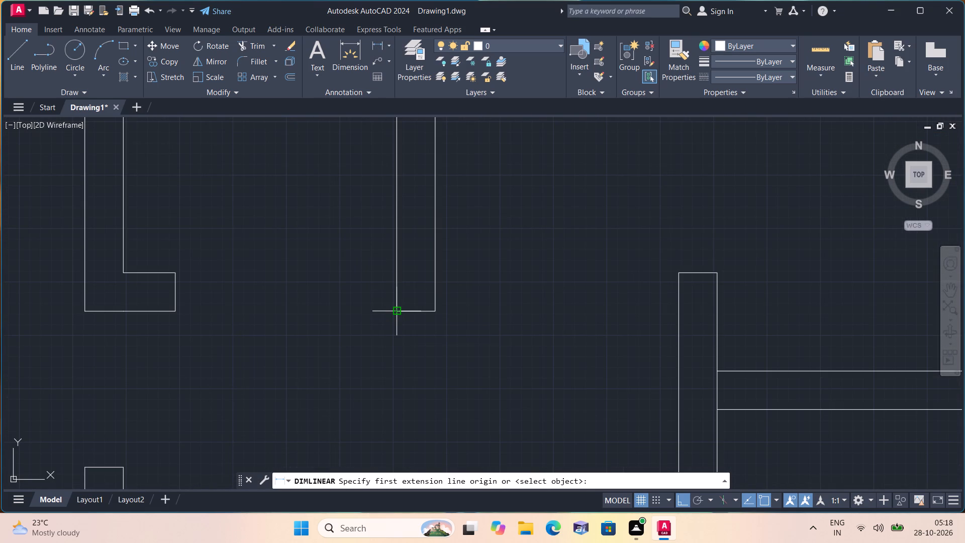
pyautogui.click(397, 311)
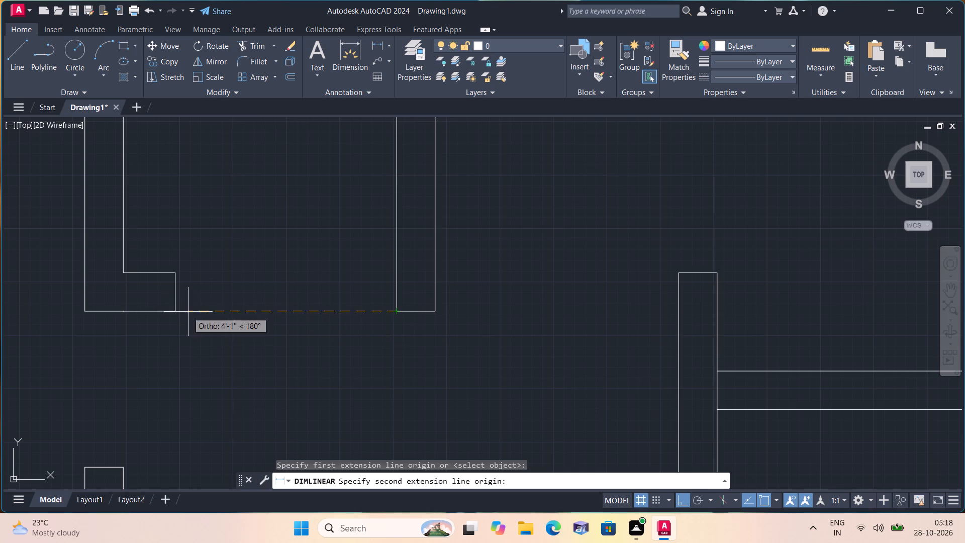
pyautogui.click(176, 312)
pyautogui.scroll(3, 298, 339)
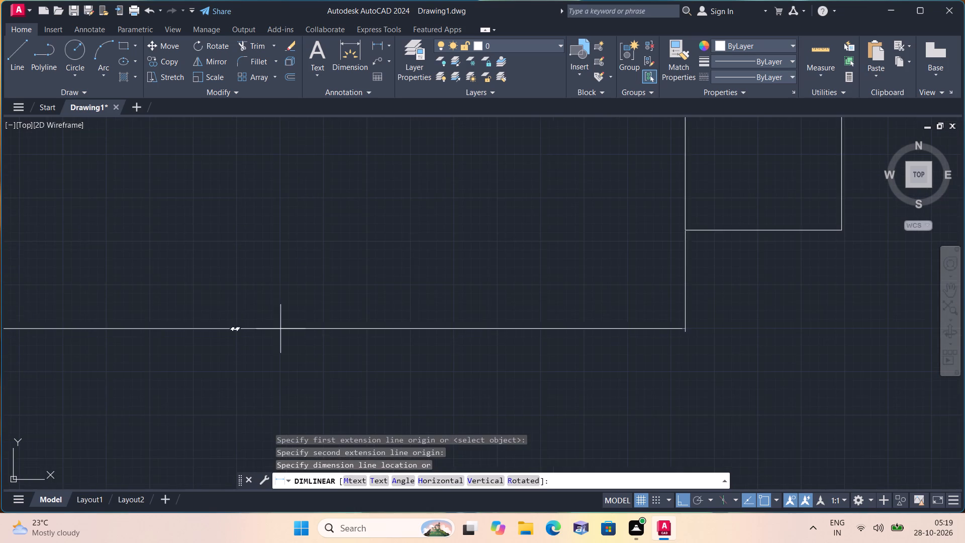
pyautogui.scroll(2, 209, 315)
pyautogui.click(294, 248)
pyautogui.scroll(-2, 272, 258)
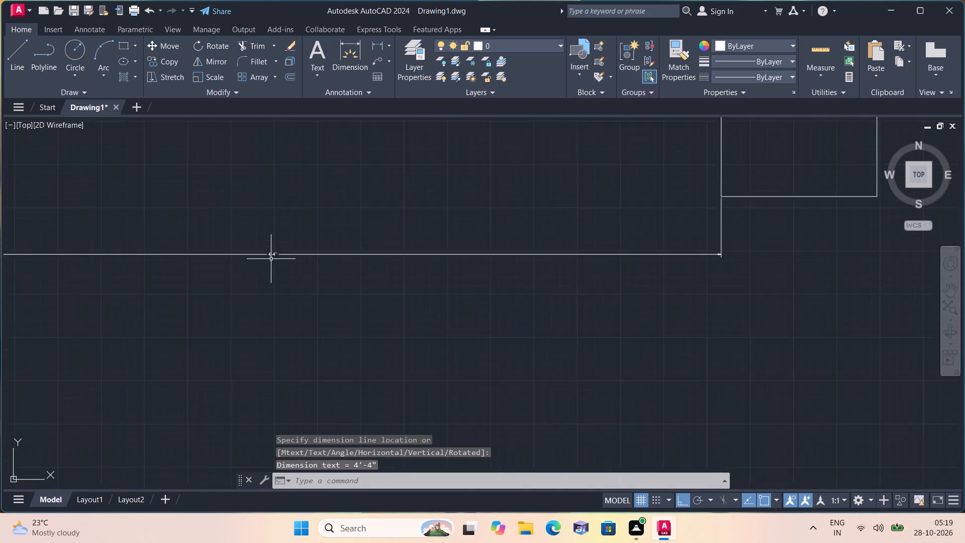
pyautogui.scroll(-2, 271, 259)
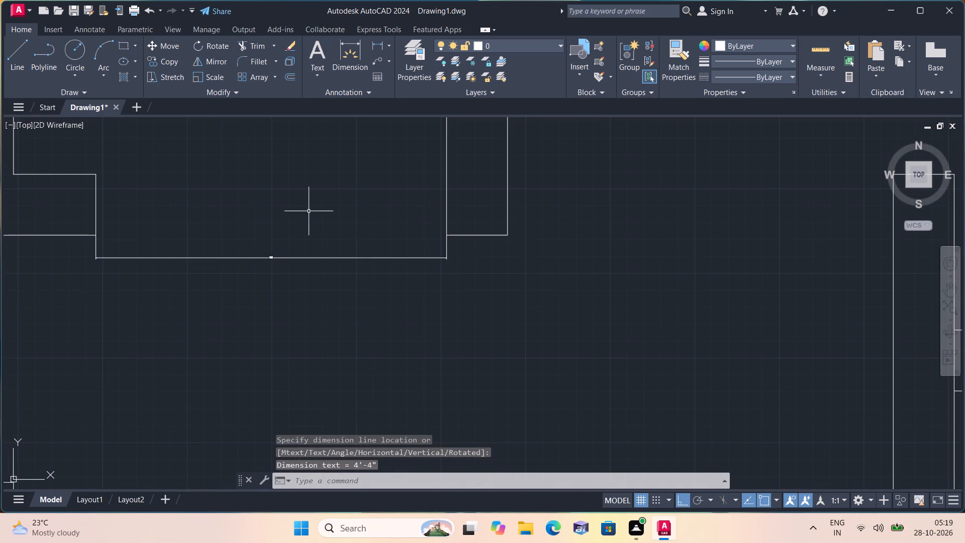
# Measure the horizontal gap from the passage wall's lower right corner to the bottom centre room's right wall.
pyautogui.press('space')
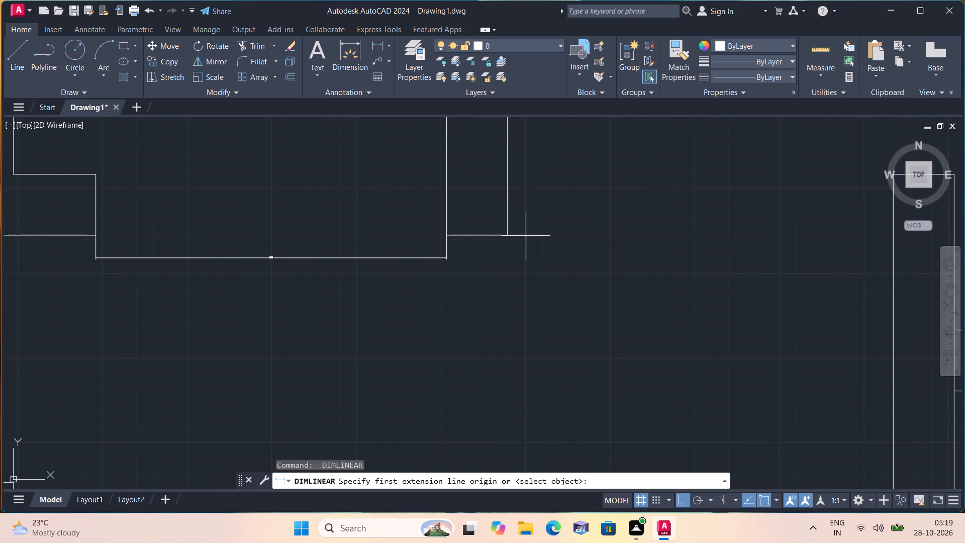
pyautogui.click(511, 235)
pyautogui.moveTo(565, 236); pyautogui.dragTo(322, 258, button='middle')
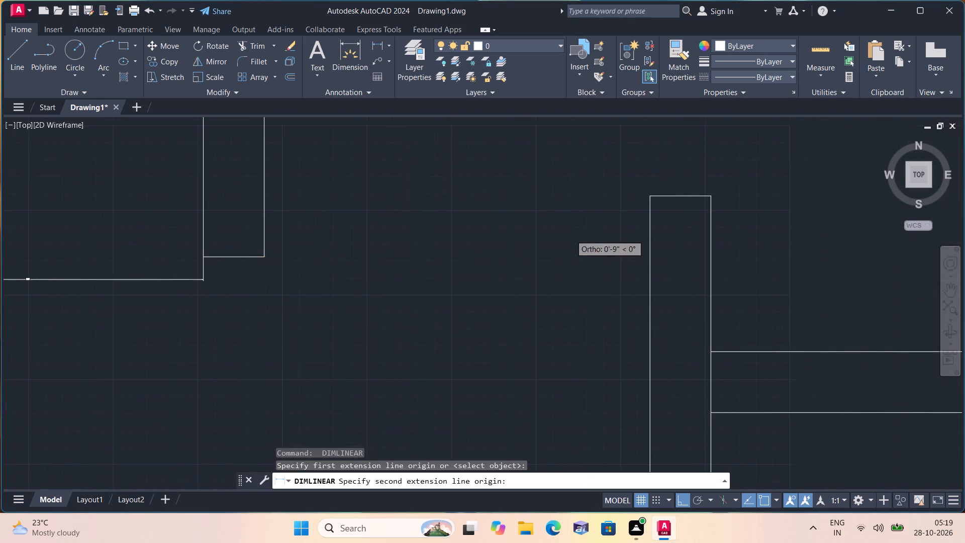
pyautogui.click(651, 253)
pyautogui.scroll(2, 436, 262)
pyautogui.scroll(2, 520, 255)
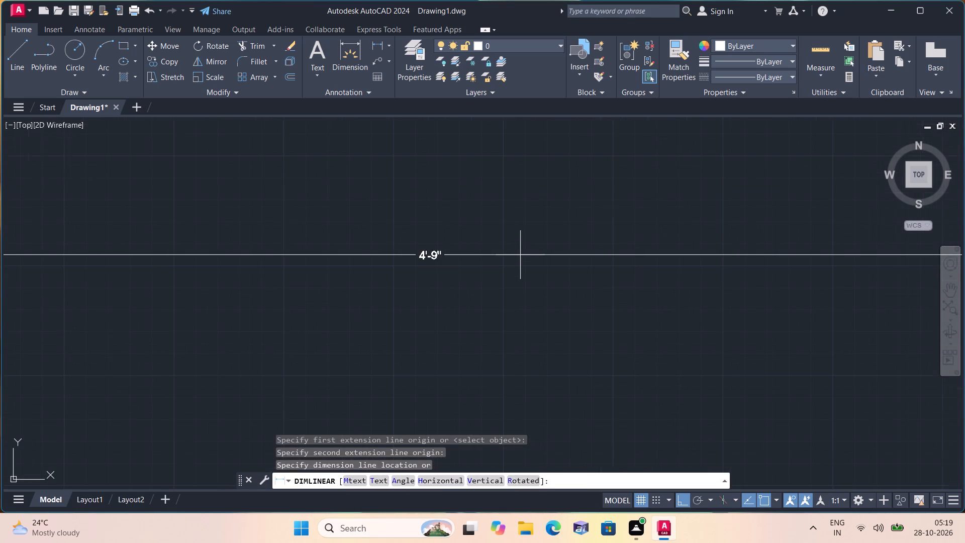
pyautogui.scroll(-5, 520, 255)
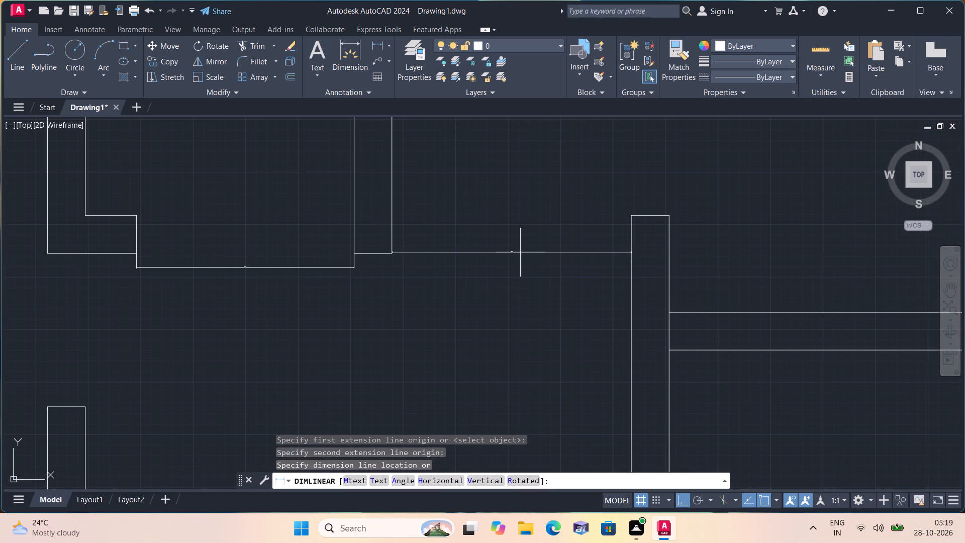
pyautogui.scroll(-3, 520, 252)
pyautogui.press('Escape')
# Delete the temporary dimension between the wall stub and the passage wall.
pyautogui.moveTo(520, 256); pyautogui.dragTo(514, 245)
pyautogui.click(518, 261)
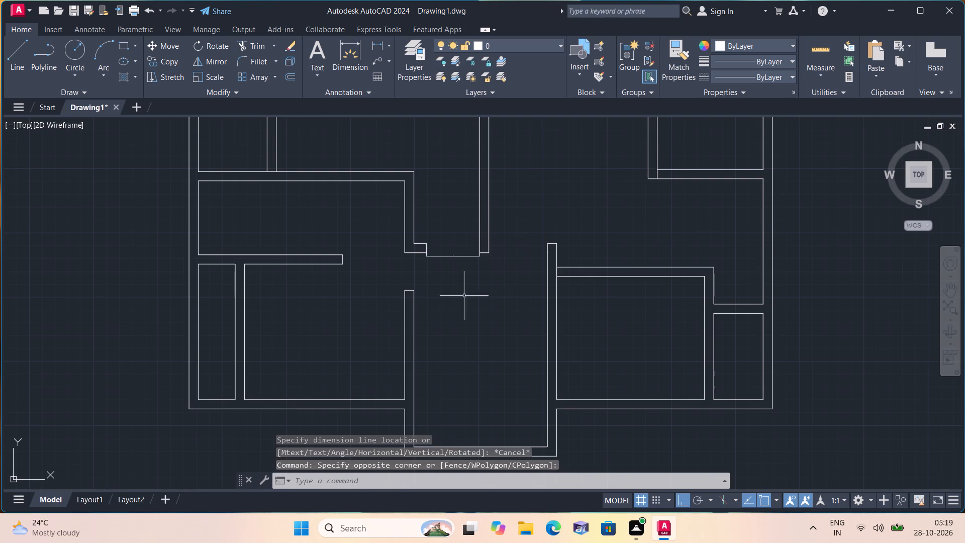
pyautogui.click(464, 284)
pyautogui.click(453, 247)
pyautogui.scroll(-2, 477, 254)
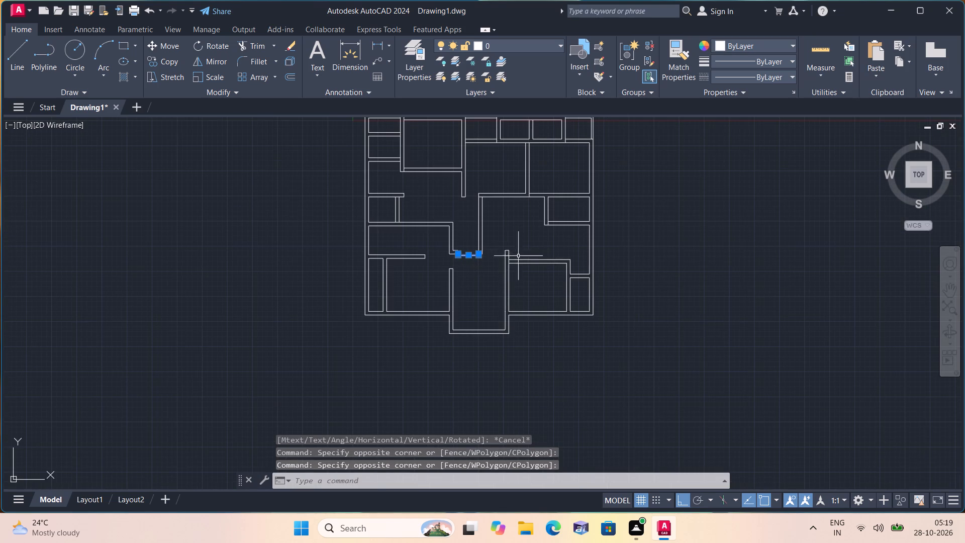
pyautogui.press('Delete')
# Measure the vertical clearance of the room right of the passage, from its top wall down to the bottom right room's upper wall.
pyautogui.scroll(1, 612, 212)
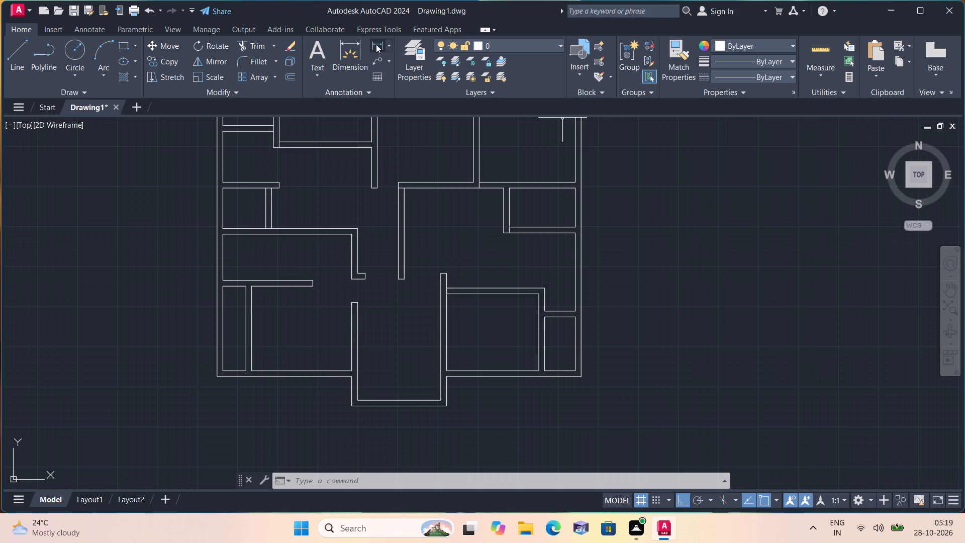
pyautogui.moveTo(376, 44); pyautogui.dragTo(382, 52)
pyautogui.moveTo(473, 191); pyautogui.dragTo(476, 208)
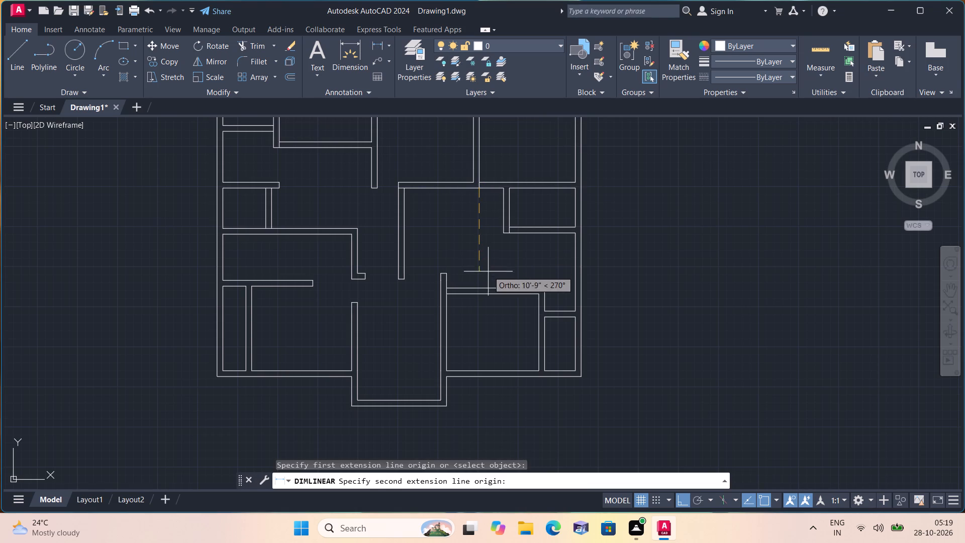
pyautogui.click(482, 286)
pyautogui.scroll(2, 480, 247)
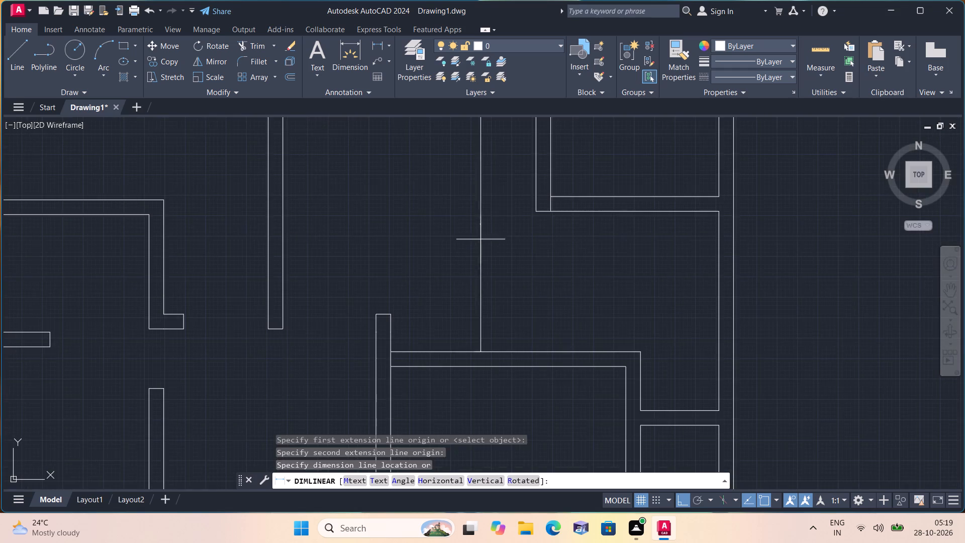
pyautogui.scroll(1, 488, 206)
pyautogui.scroll(2, 502, 149)
pyautogui.moveTo(508, 204); pyautogui.dragTo(491, 356, button='middle')
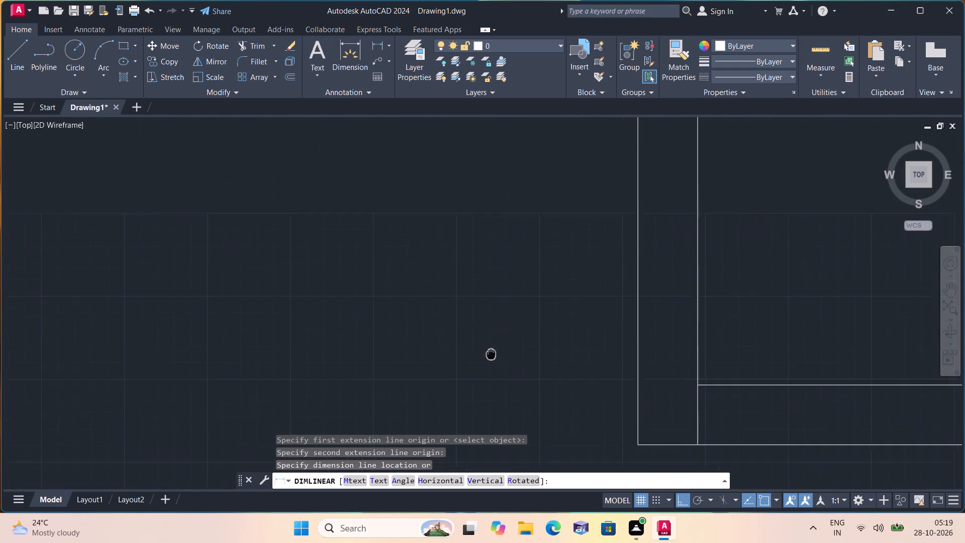
pyautogui.scroll(-2, 492, 360)
pyautogui.moveTo(491, 356); pyautogui.dragTo(492, 360, button='middle')
pyautogui.moveTo(498, 367); pyautogui.dragTo(504, 329, button='middle')
pyautogui.scroll(2, 505, 401)
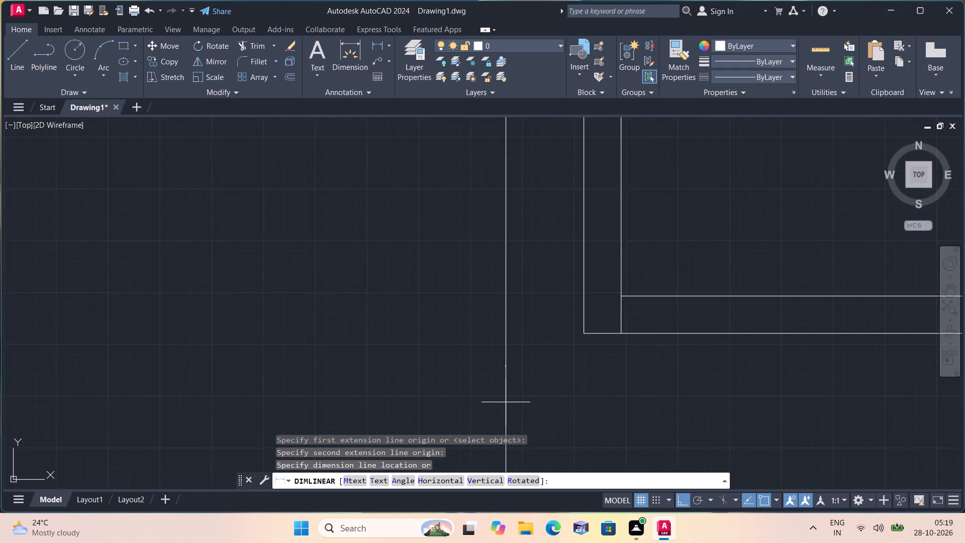
pyautogui.scroll(3, 513, 336)
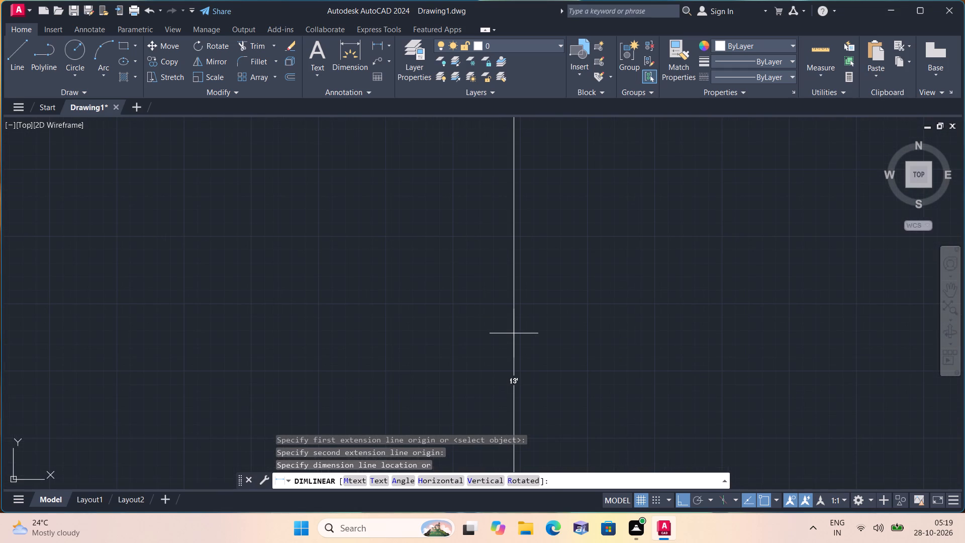
pyautogui.scroll(-7, 514, 333)
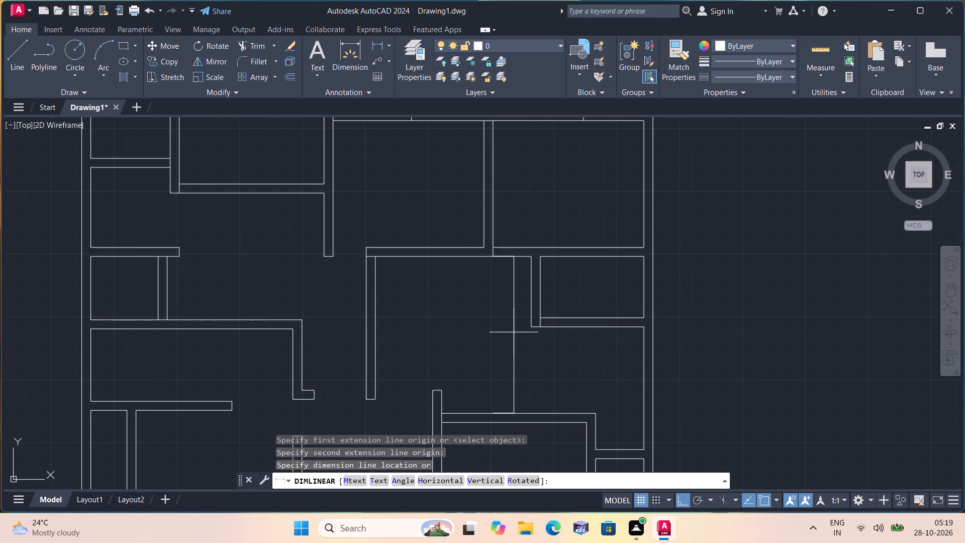
pyautogui.press('space')
# Measure the same room's width from the passage wall's right face to the small right-hand room's left wall.
pyautogui.press('space')
pyautogui.click(377, 304)
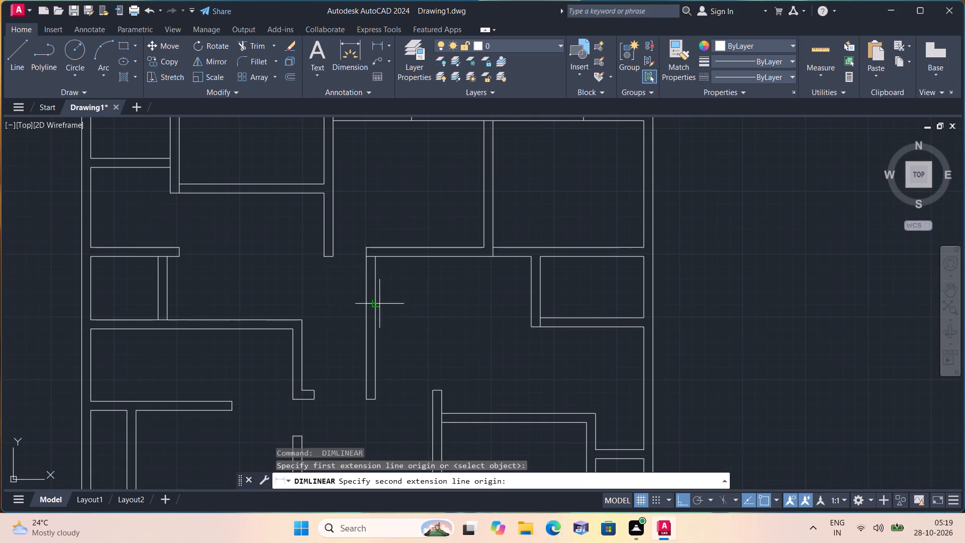
pyautogui.click(531, 300)
pyautogui.scroll(5, 454, 317)
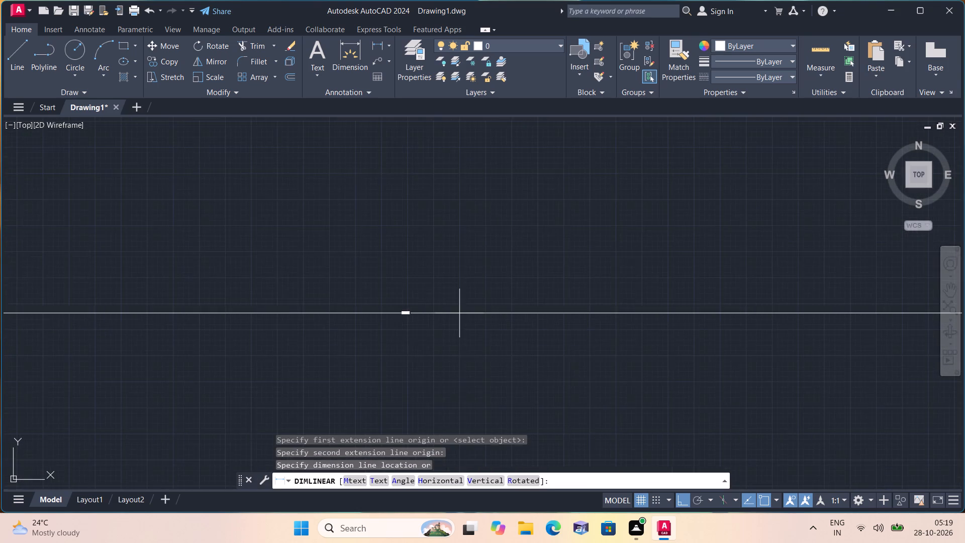
pyautogui.scroll(2, 459, 313)
pyautogui.scroll(-4, 459, 313)
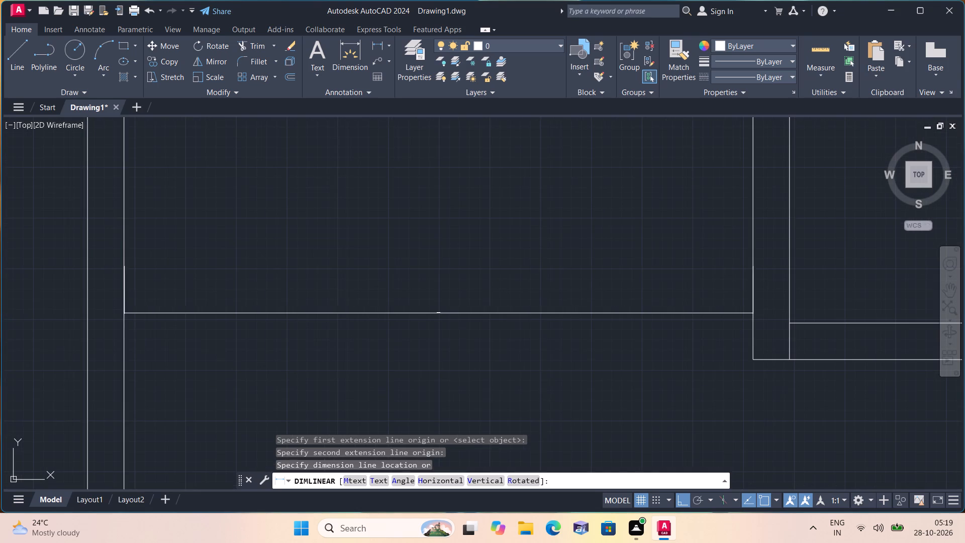
pyautogui.press('Escape')
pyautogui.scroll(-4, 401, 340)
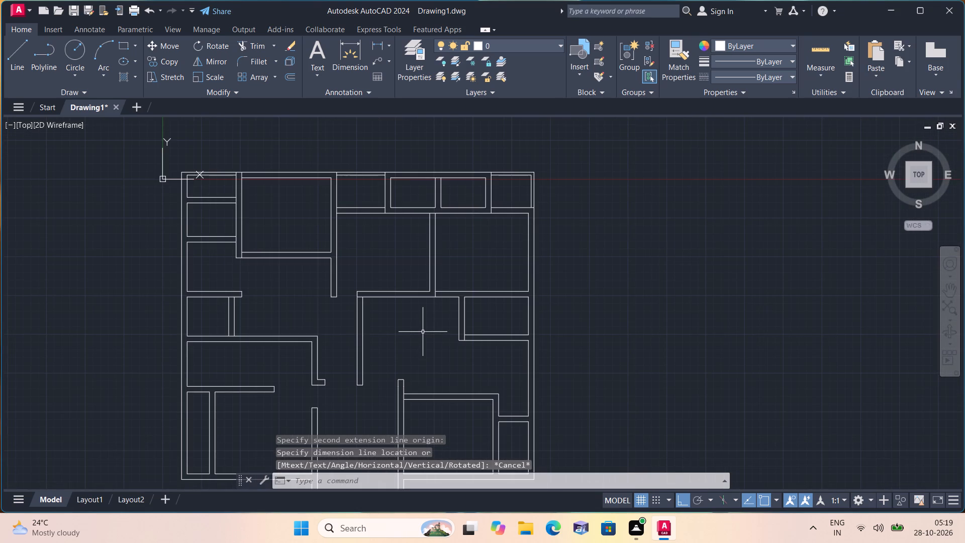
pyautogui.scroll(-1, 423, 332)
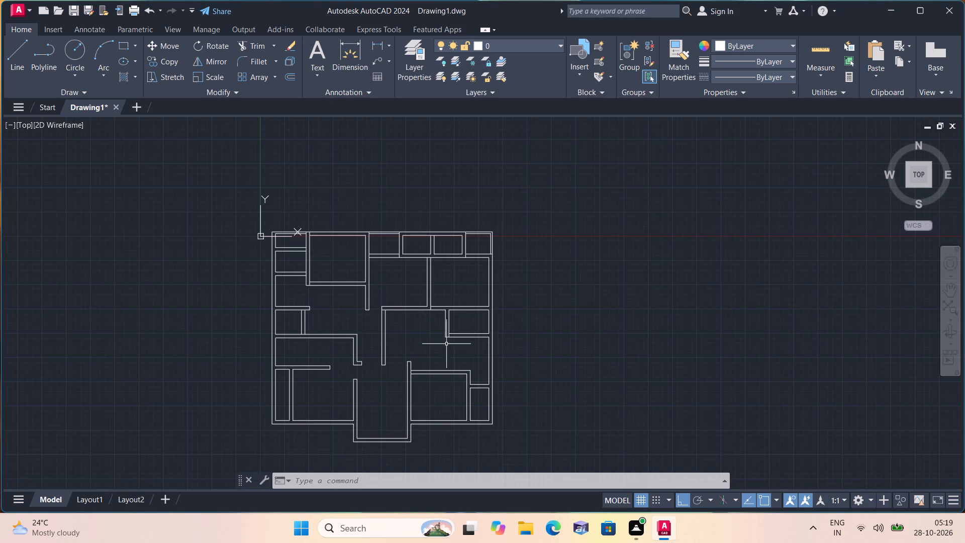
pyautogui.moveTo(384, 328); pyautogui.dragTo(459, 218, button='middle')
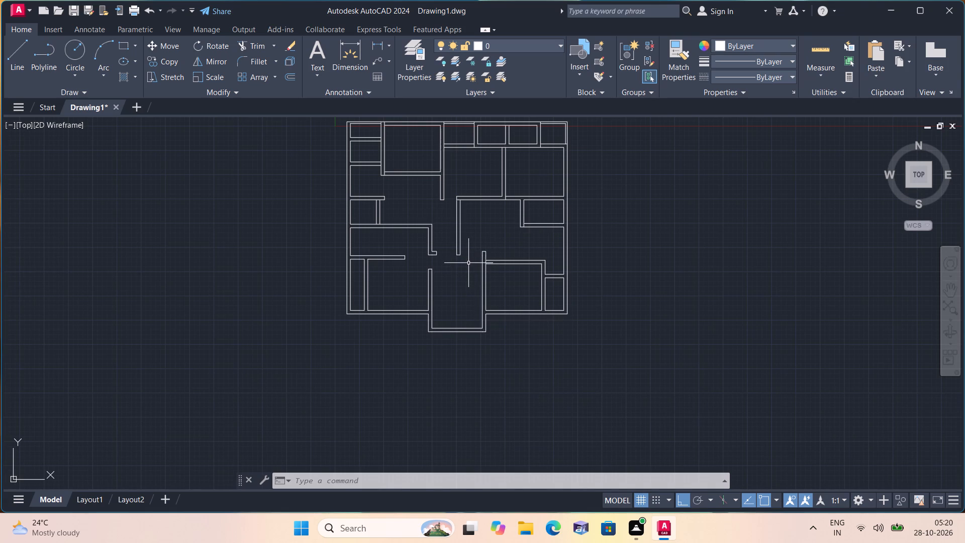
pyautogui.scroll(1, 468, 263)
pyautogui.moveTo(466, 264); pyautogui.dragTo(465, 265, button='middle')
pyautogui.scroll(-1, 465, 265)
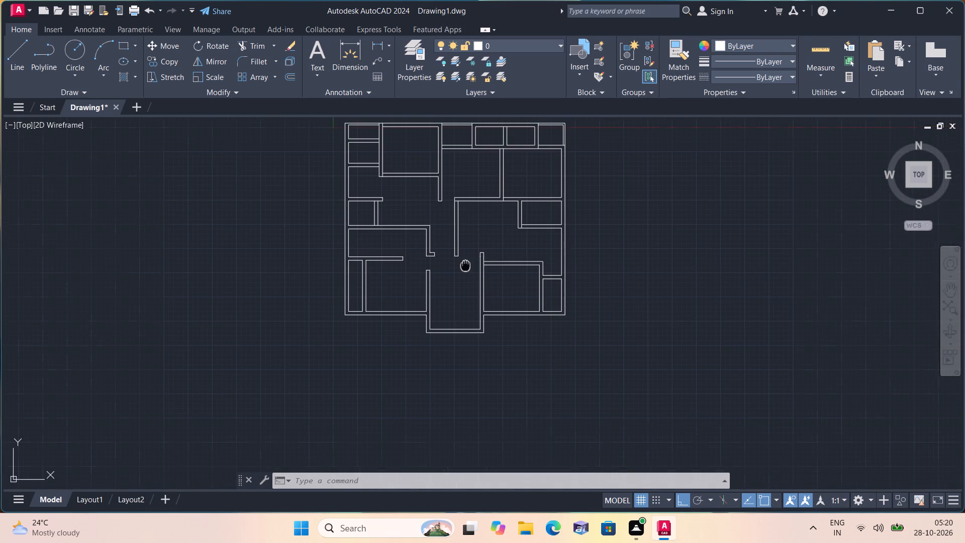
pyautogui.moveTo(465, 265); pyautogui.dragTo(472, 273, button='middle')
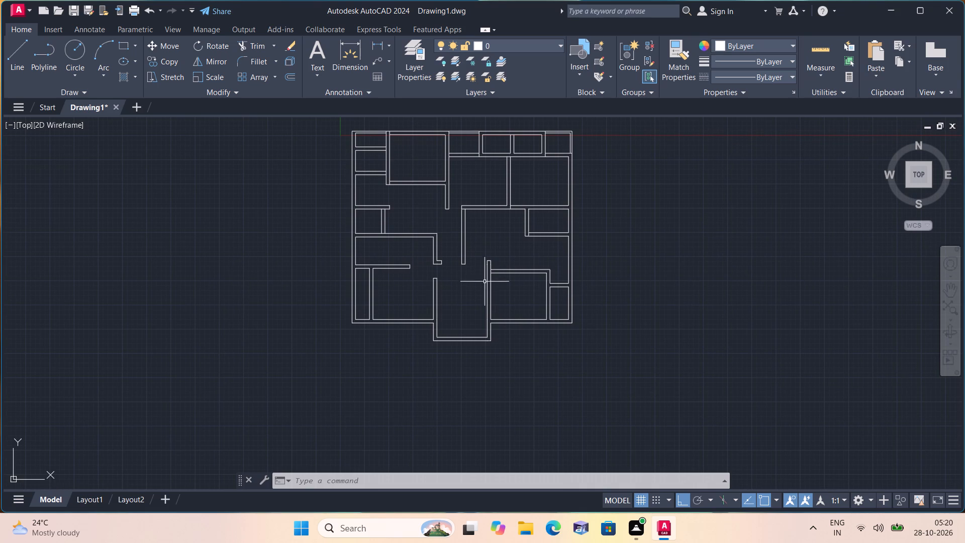
# Draw a horizontal line across the bottom centre room from its left wall's upper inner corner to the right wall's inner face.
pyautogui.write('l')
pyautogui.press('space')
pyautogui.scroll(2, 449, 281)
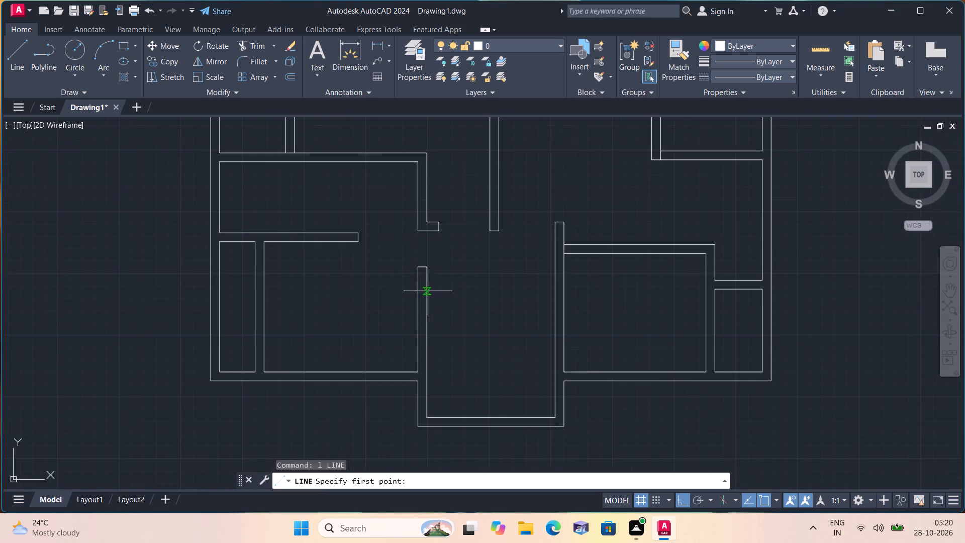
pyautogui.click(427, 267)
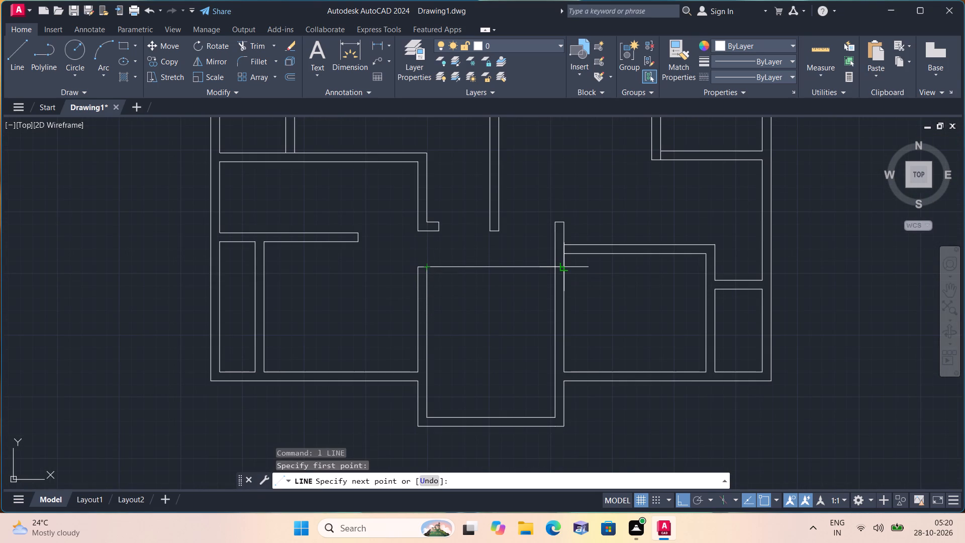
pyautogui.click(557, 265)
pyautogui.press('space')
# Draw a vertical centre line from the midpoint of the new horizontal line to the midpoint of the bottom wall's inner face.
pyautogui.scroll(1, 512, 270)
pyautogui.press('space')
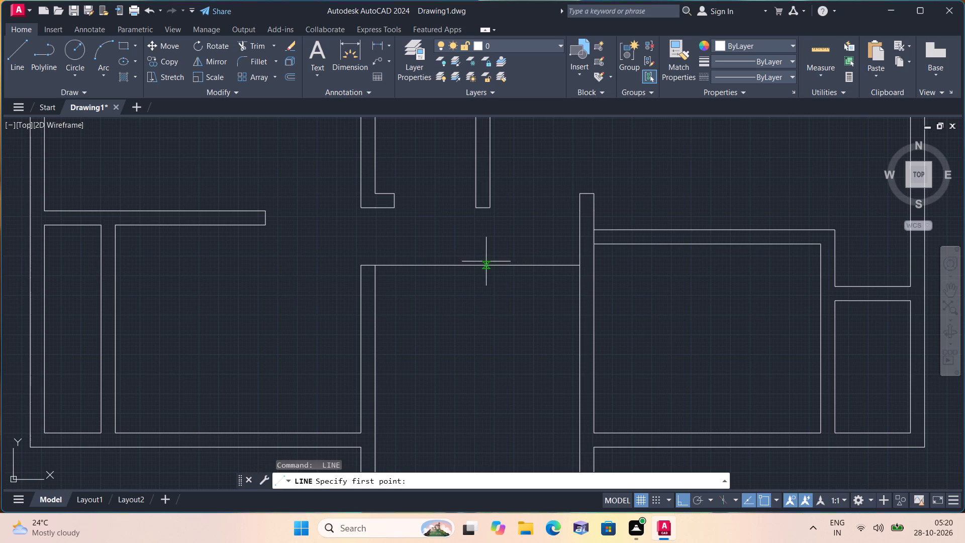
pyautogui.click(476, 263)
pyautogui.moveTo(488, 320); pyautogui.dragTo(490, 217, button='middle')
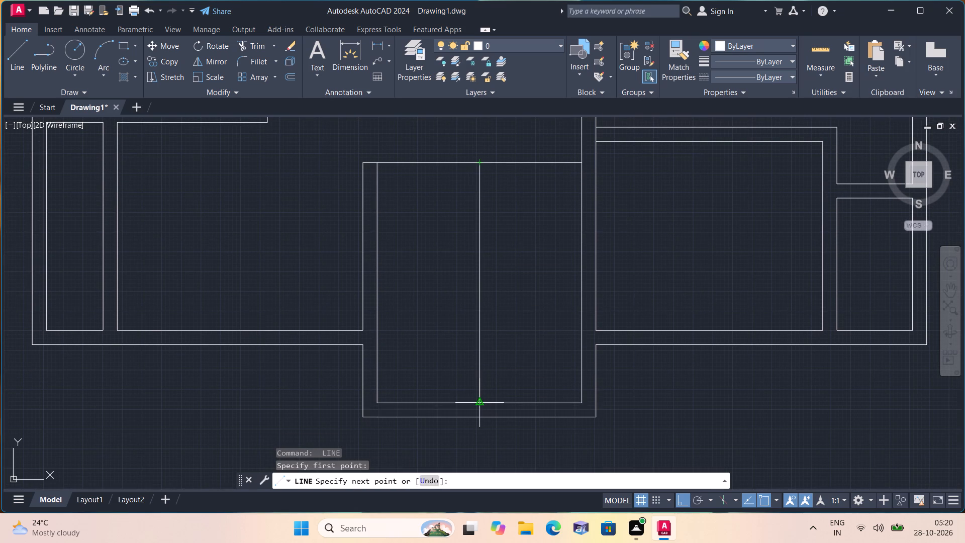
pyautogui.click(478, 400)
pyautogui.press('space')
# Offset the bottom centre room's vertical centre line 4.5" to both its left and right sides.
pyautogui.write('loff')
pyautogui.press('space')
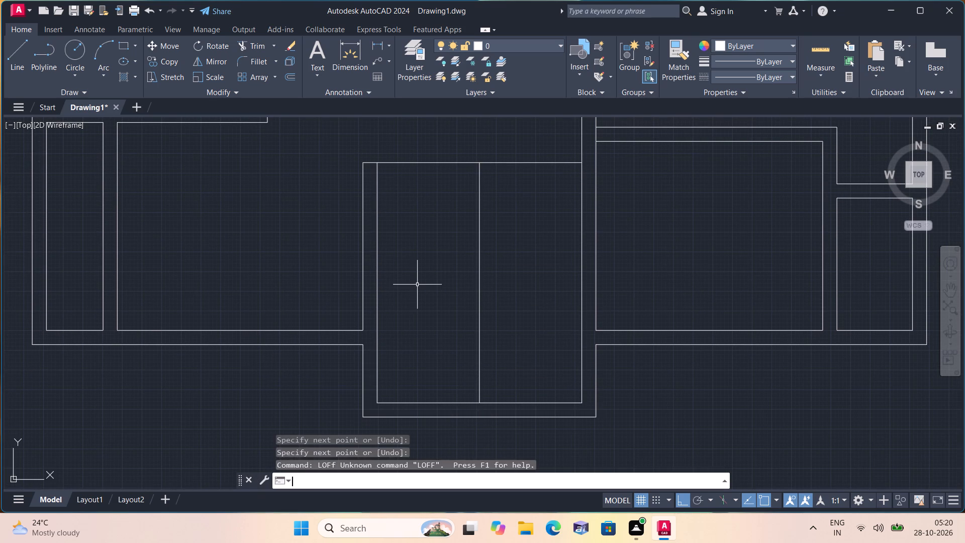
pyautogui.write('off')
pyautogui.press('space')
pyautogui.write('4.5')
pyautogui.hotkey('shift', '"')
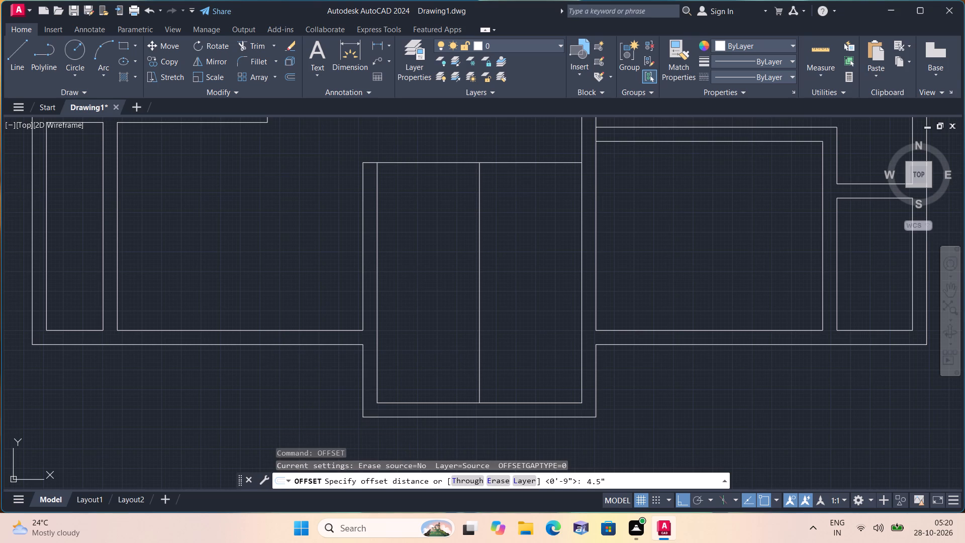
pyautogui.press('space')
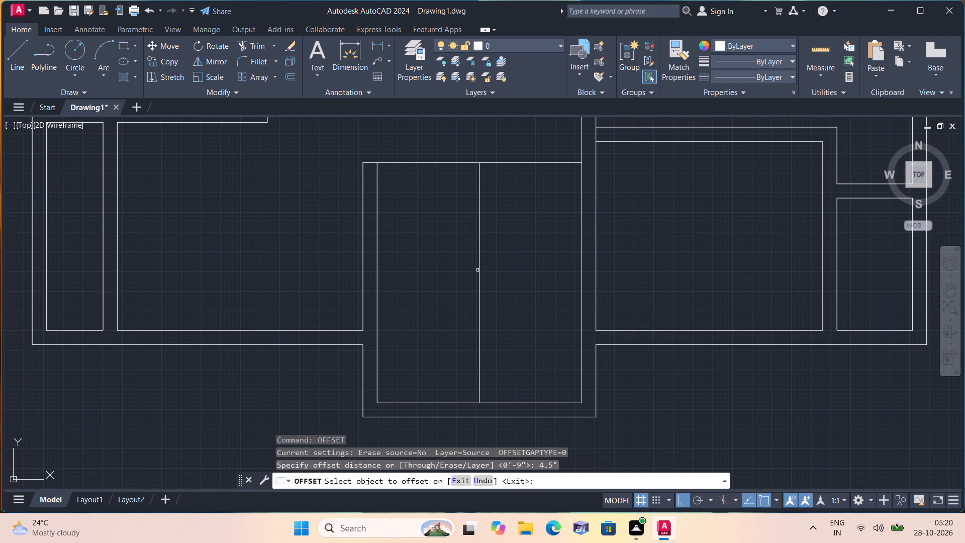
pyautogui.click(480, 269)
pyautogui.click(439, 270)
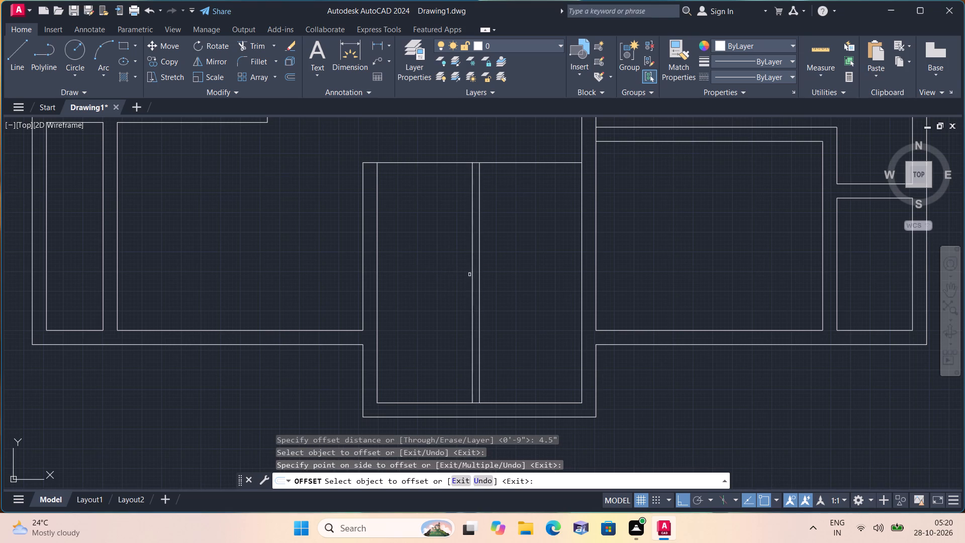
pyautogui.click(478, 277)
pyautogui.click(513, 278)
pyautogui.press('space')
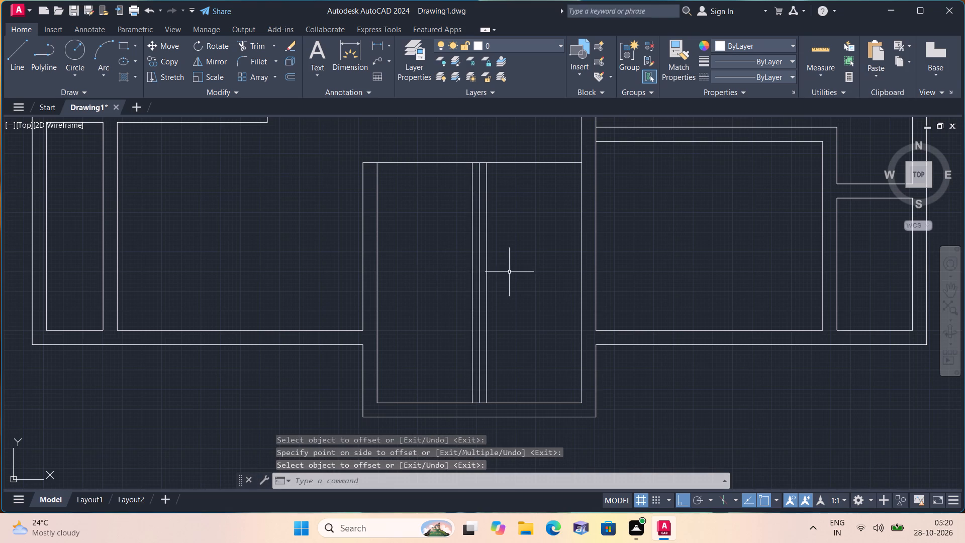
pyautogui.click(479, 231)
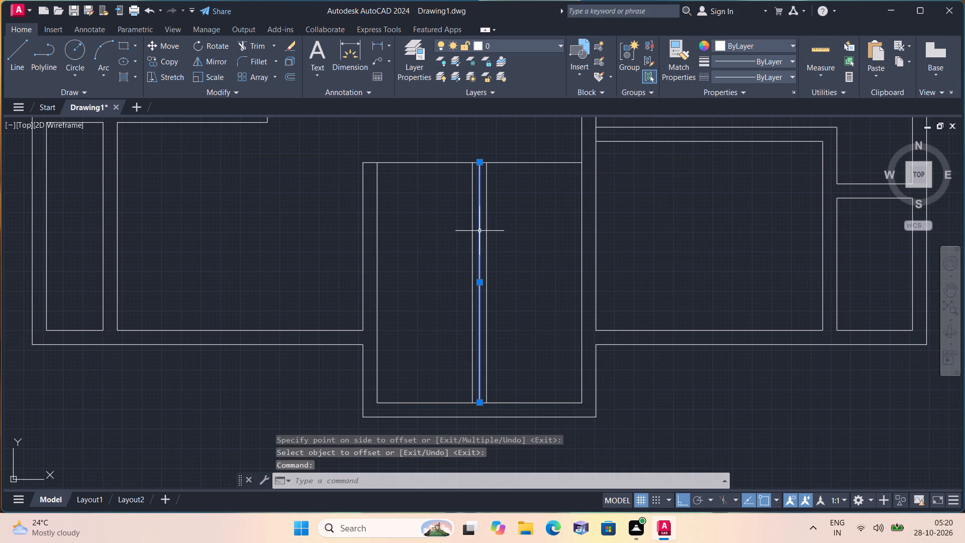
pyautogui.press('Escape')
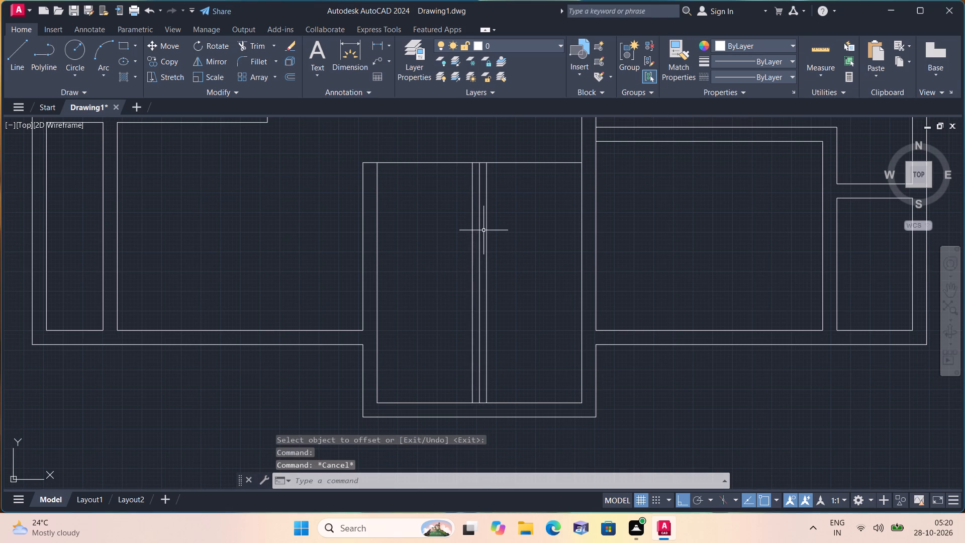
# Extend the right-hand offset line up through the central wall above to the upper face of the horizontal wall at its top.
pyautogui.press('e')
pyautogui.press('x')
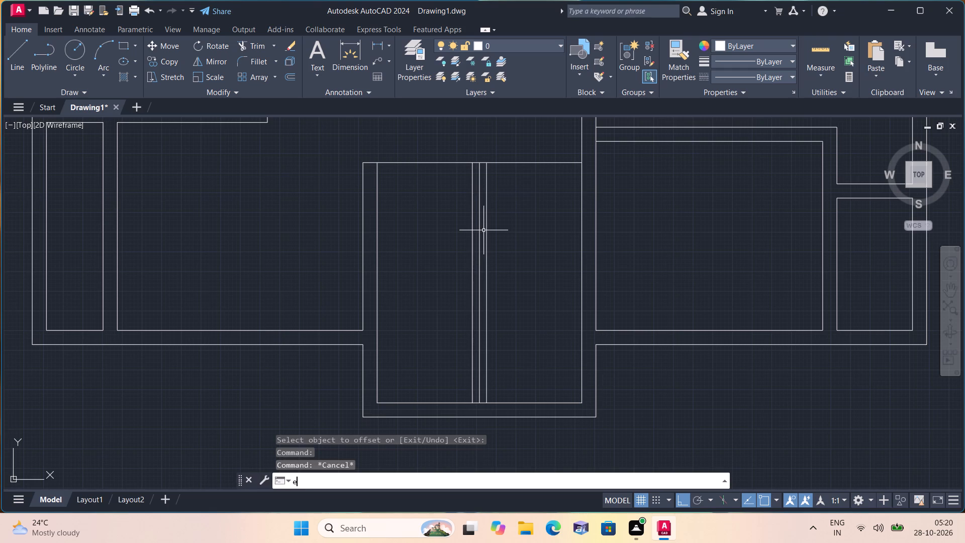
pyautogui.write('te')
pyautogui.press('space')
pyautogui.scroll(-2, 465, 245)
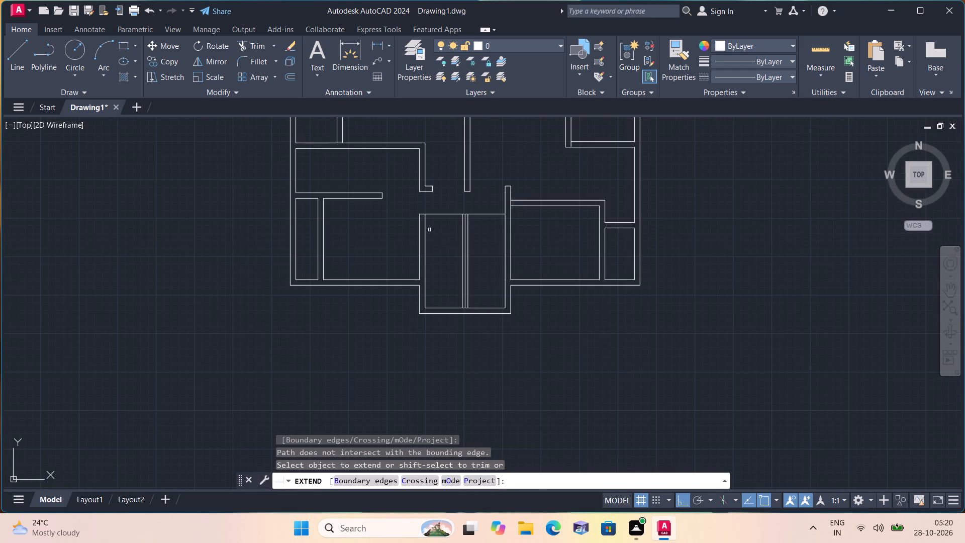
pyautogui.moveTo(446, 252); pyautogui.dragTo(462, 313, button='middle')
pyautogui.scroll(1, 471, 272)
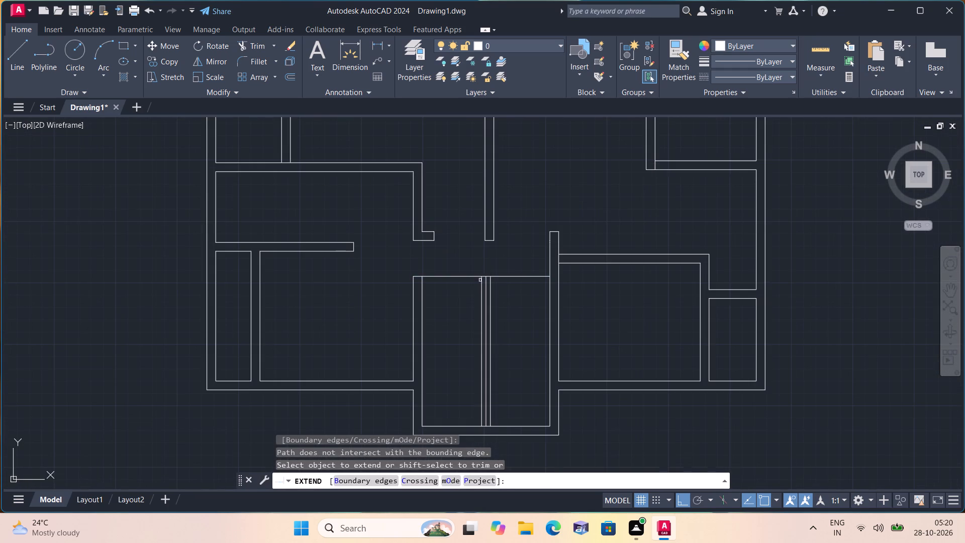
pyautogui.scroll(-1, 480, 274)
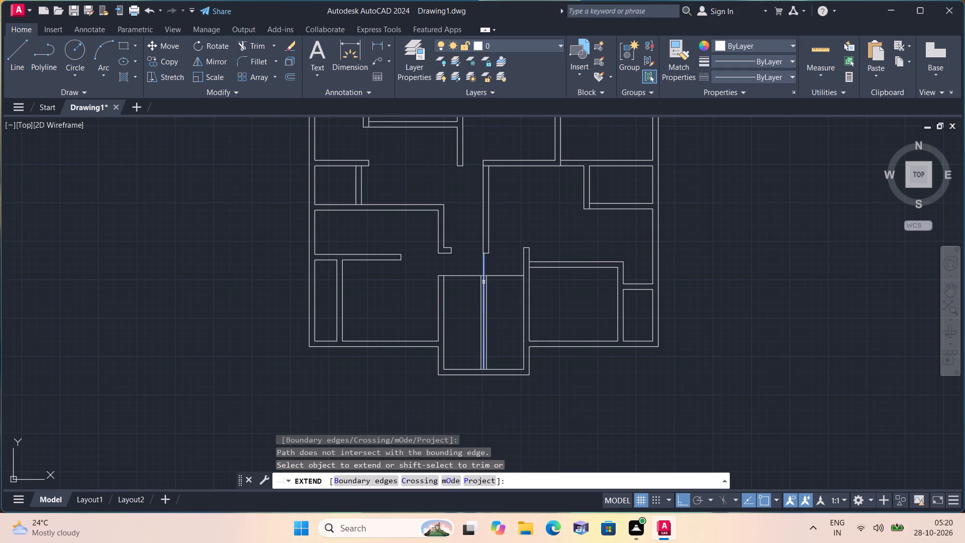
pyautogui.click(488, 279)
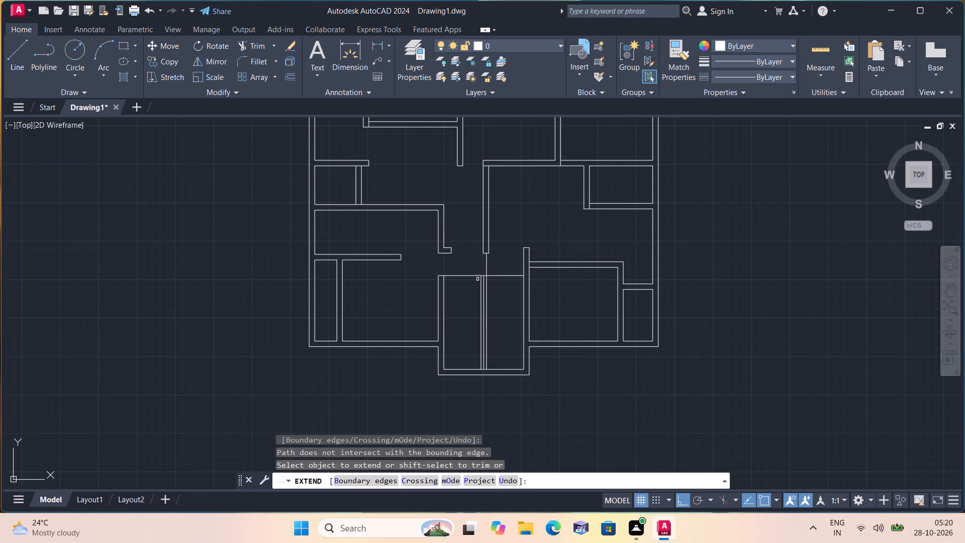
pyautogui.scroll(2, 477, 280)
pyautogui.scroll(-1, 478, 278)
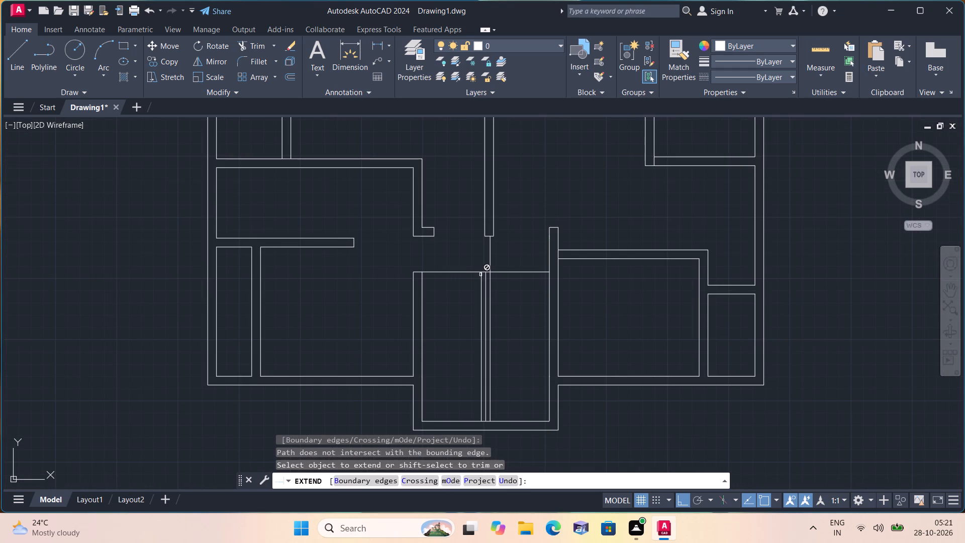
pyautogui.moveTo(507, 229); pyautogui.dragTo(506, 233, button='middle')
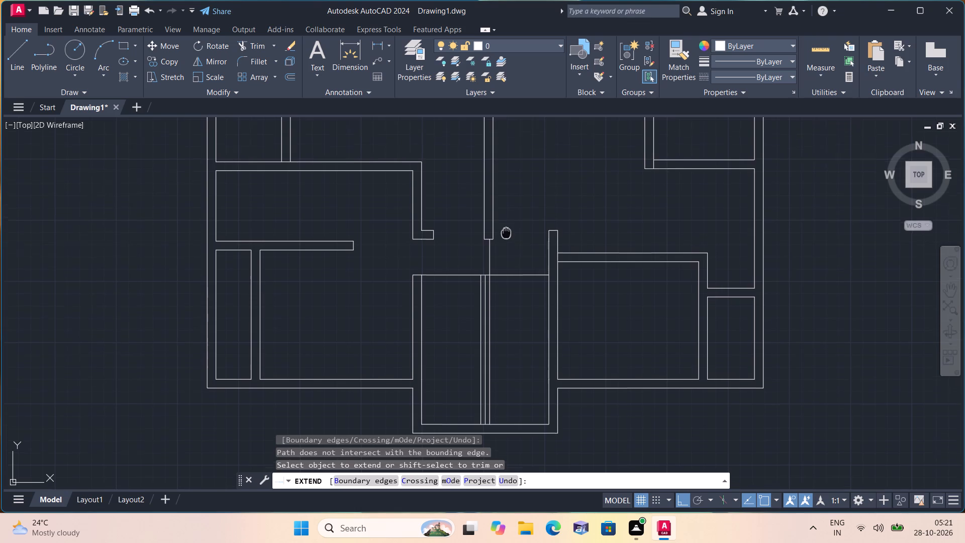
pyautogui.moveTo(506, 233); pyautogui.dragTo(510, 255, button='middle')
pyautogui.click(492, 267)
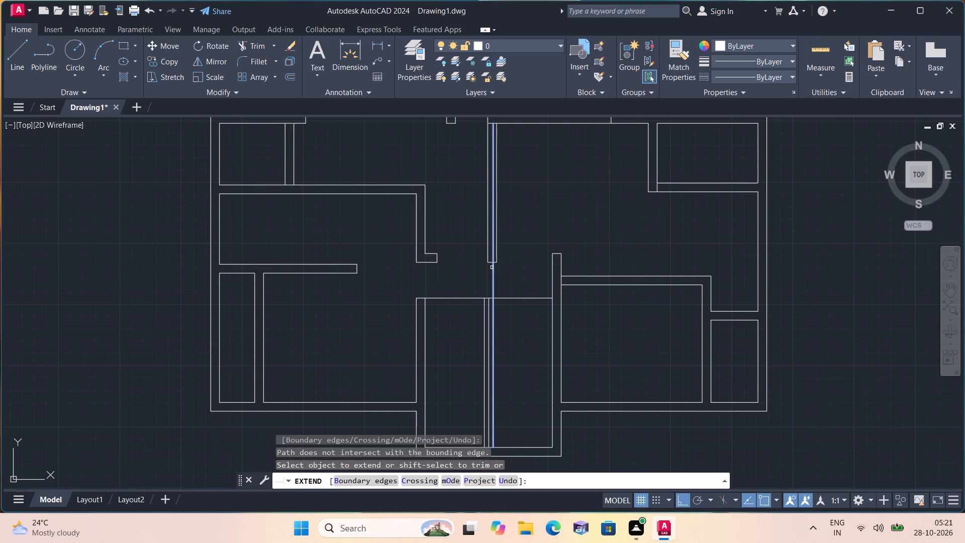
pyautogui.scroll(-1, 508, 273)
pyautogui.moveTo(508, 273); pyautogui.dragTo(504, 297, button='middle')
pyautogui.scroll(1, 507, 297)
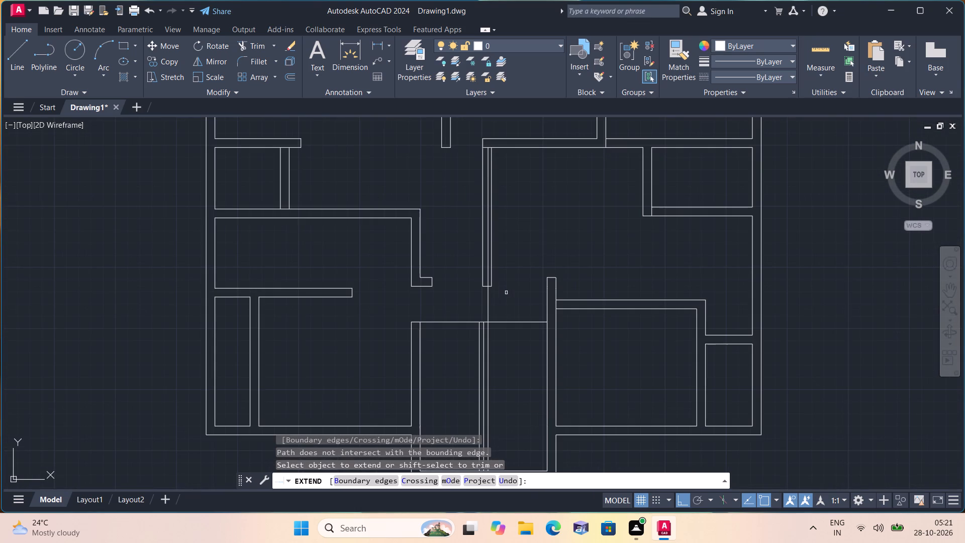
pyautogui.click(487, 162)
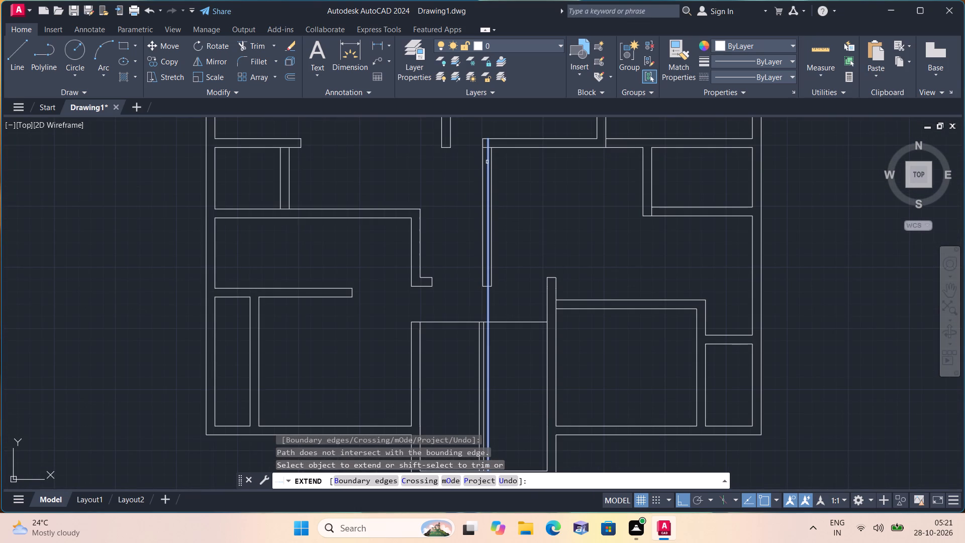
pyautogui.press('space')
# Trim away the central wall's old left and right faces and the end and corner stubs left of the extended line.
pyautogui.write('trim')
pyautogui.press('space')
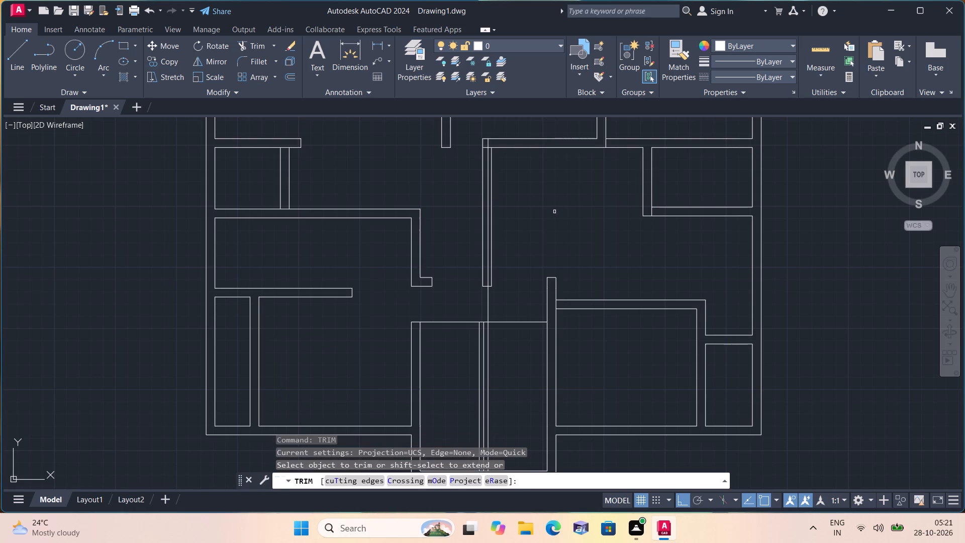
pyautogui.click(482, 283)
pyautogui.click(485, 289)
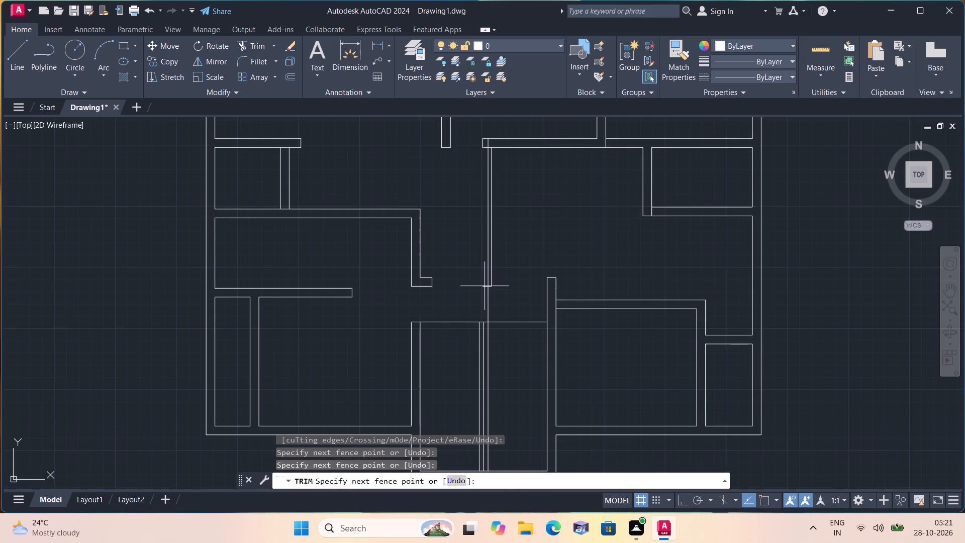
pyautogui.click(485, 283)
pyautogui.scroll(2, 487, 145)
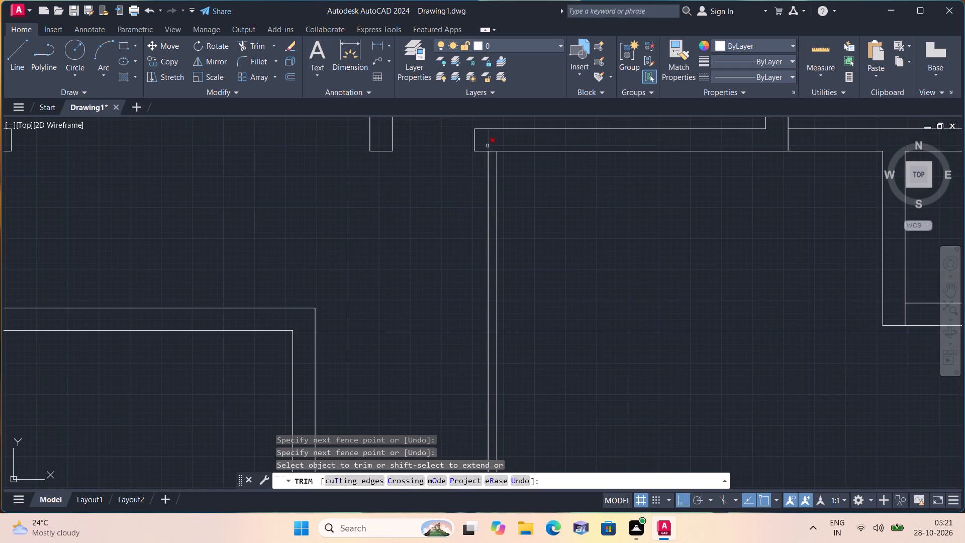
pyautogui.moveTo(481, 122); pyautogui.dragTo(481, 157)
pyautogui.click(473, 141)
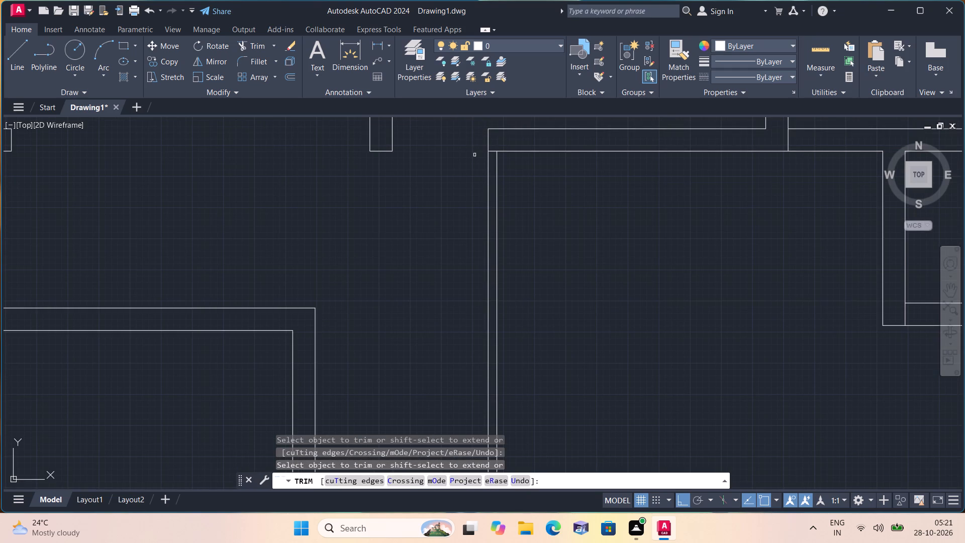
pyautogui.scroll(-1, 475, 162)
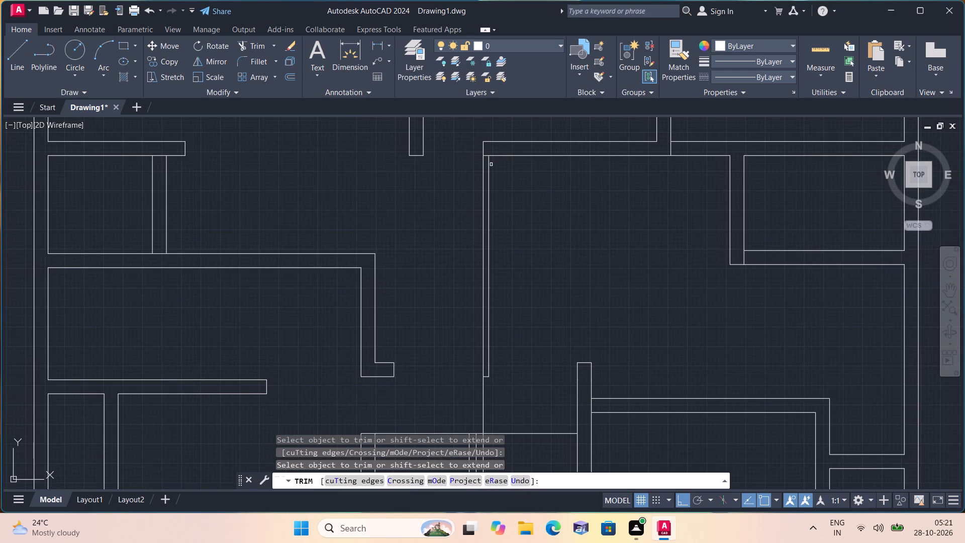
pyautogui.click(490, 160)
pyautogui.moveTo(520, 346); pyautogui.dragTo(521, 274, button='middle')
pyautogui.press('space')
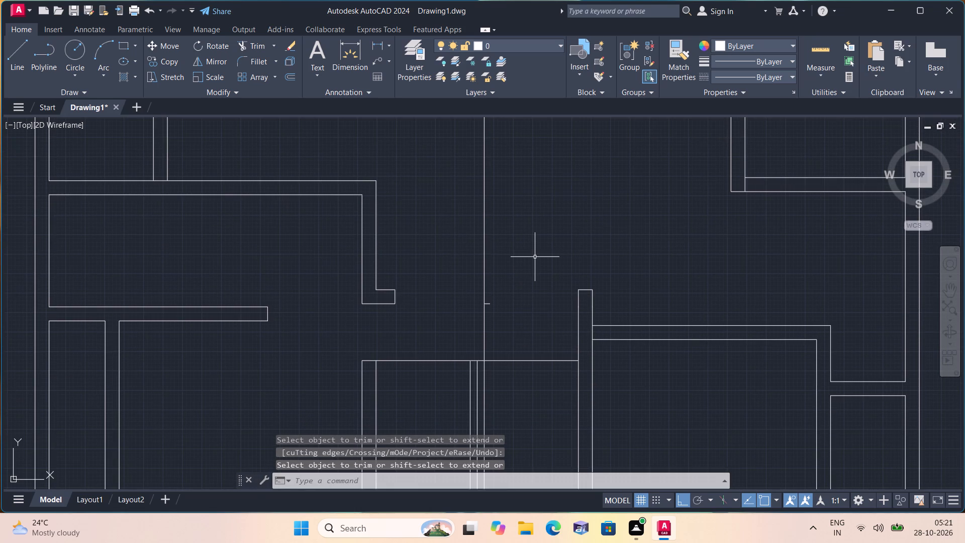
# Offset the extended vertical line 9" to the right as the central wall's other face.
pyautogui.press('o')
pyautogui.write('ff')
pyautogui.press('space')
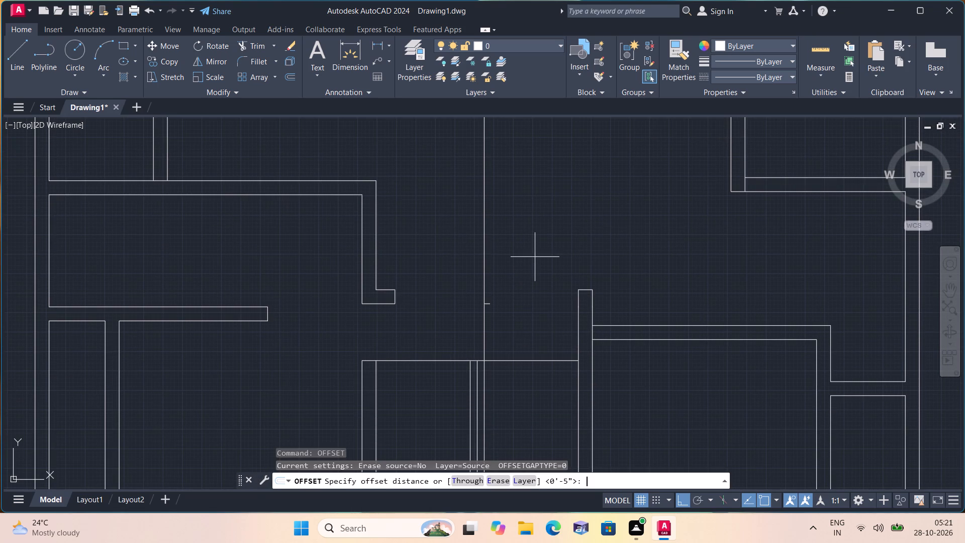
pyautogui.press('9')
pyautogui.hotkey('shift', '"')
pyautogui.press('space')
pyautogui.scroll(-2, 484, 217)
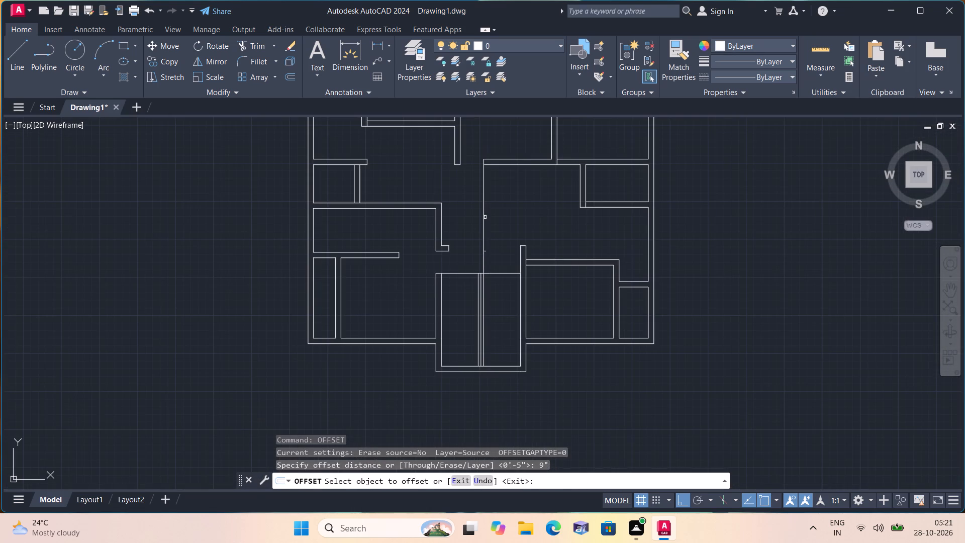
pyautogui.click(485, 217)
pyautogui.click(506, 215)
pyautogui.press('space')
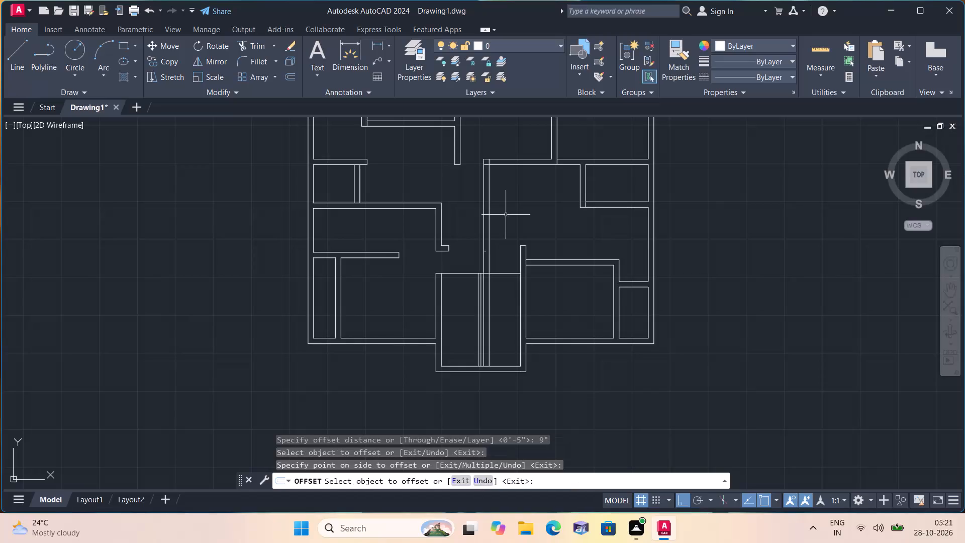
# Extend the short end line at the central wall's lower end to the new right face.
pyautogui.write('exte')
pyautogui.press('space')
pyautogui.scroll(2, 492, 257)
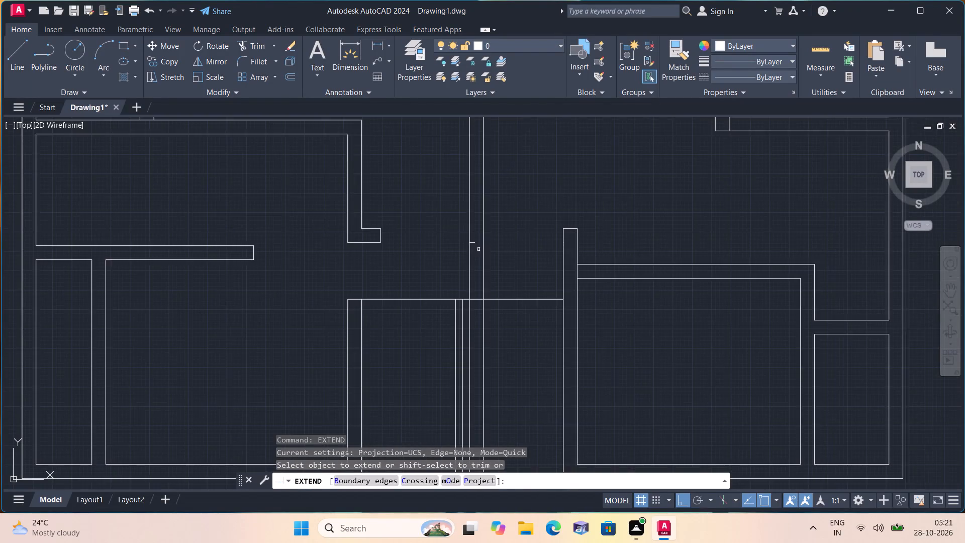
pyautogui.scroll(1, 470, 248)
pyautogui.click(476, 239)
pyautogui.press('space')
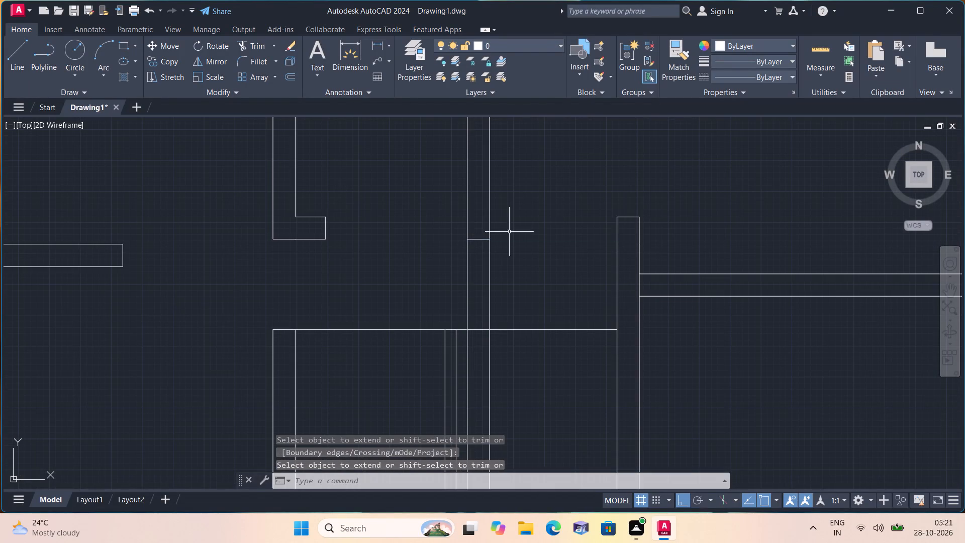
# Trim both central wall face lines below the wall's end, across the passage gap and inside the bottom centre room.
pyautogui.scroll(-2, 514, 231)
pyautogui.write('trim')
pyautogui.press('space')
pyautogui.moveTo(519, 248); pyautogui.dragTo(519, 248)
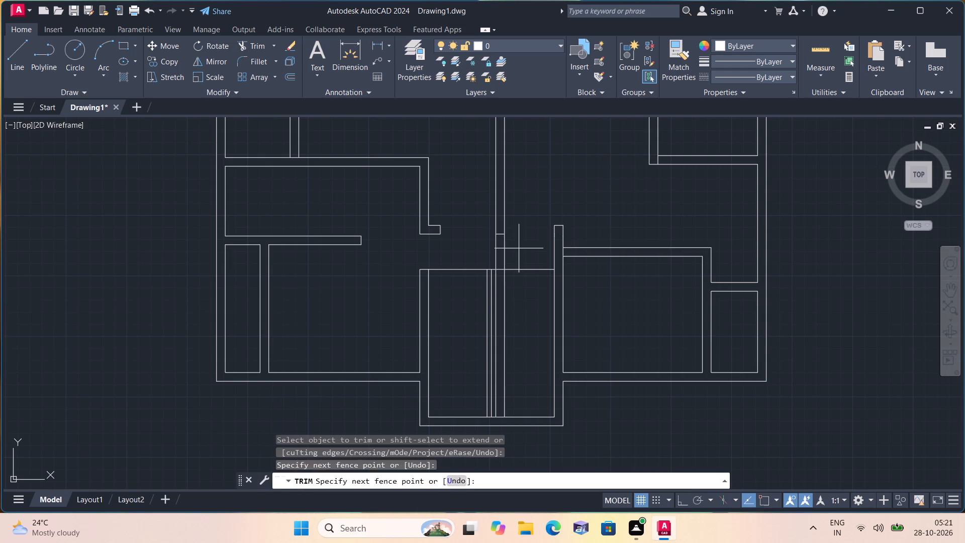
pyautogui.moveTo(519, 248); pyautogui.dragTo(493, 255)
pyautogui.scroll(1, 494, 283)
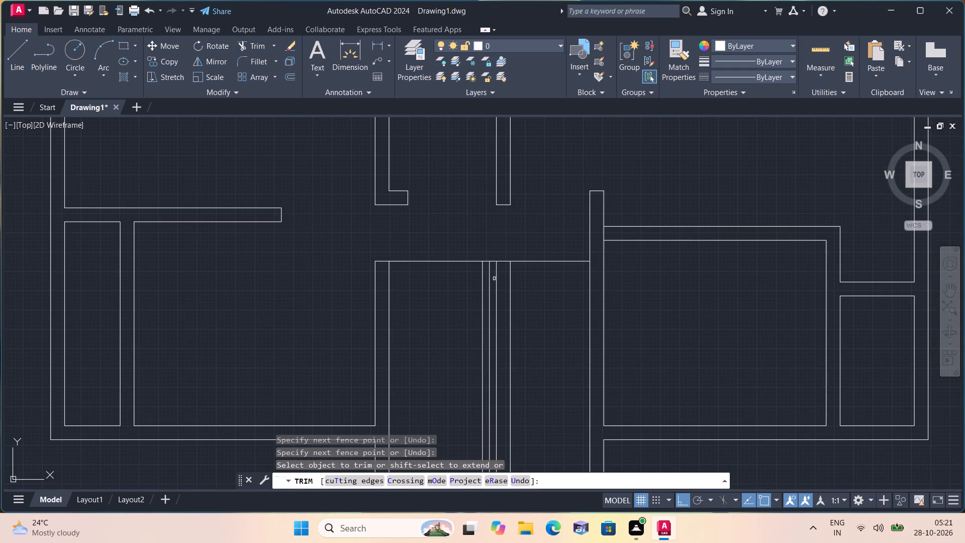
pyautogui.moveTo(495, 278); pyautogui.dragTo(510, 278)
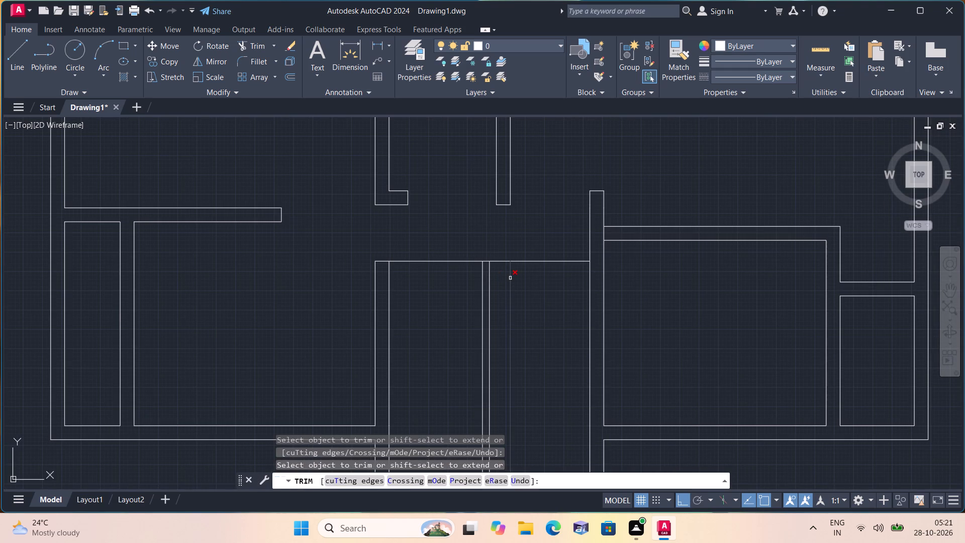
pyautogui.click(510, 278)
pyautogui.scroll(-1, 540, 297)
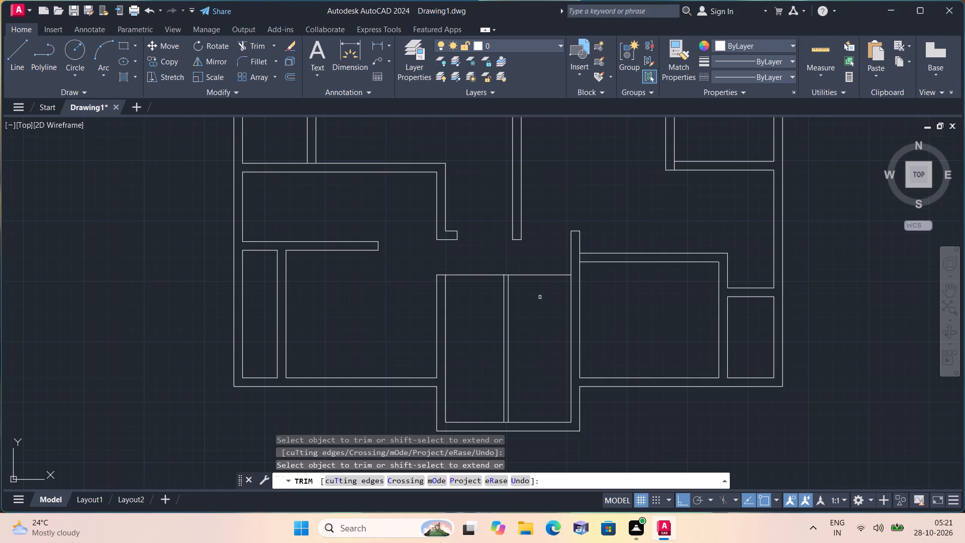
# Delete the two vertical divider lines inside the bottom centre room.
pyautogui.press('space')
pyautogui.scroll(2, 510, 297)
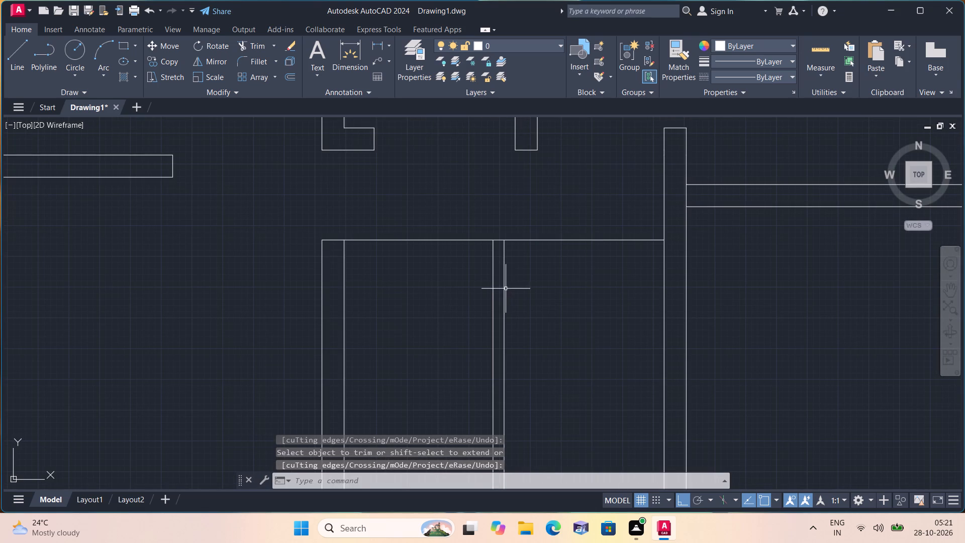
pyautogui.click(507, 287)
pyautogui.click(470, 278)
pyautogui.scroll(-2, 488, 273)
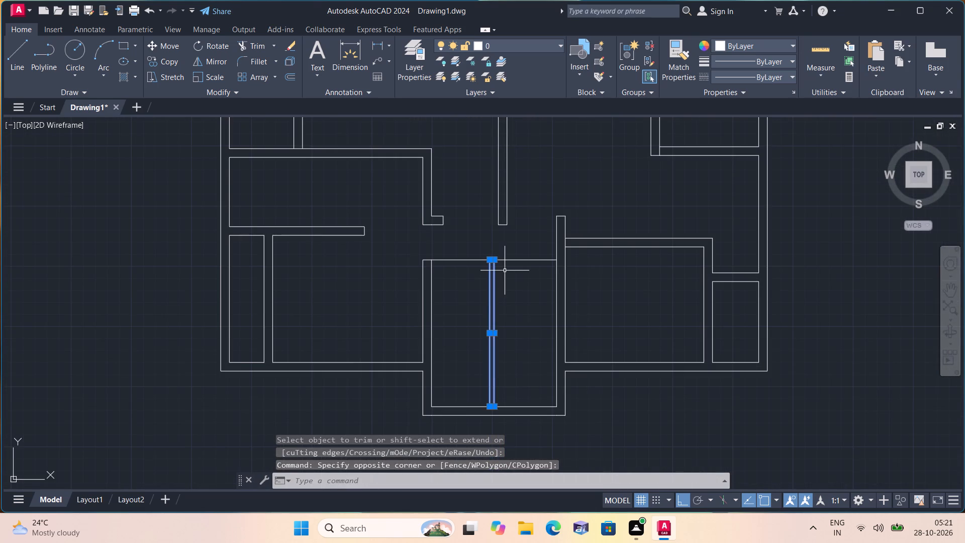
pyautogui.press('Delete')
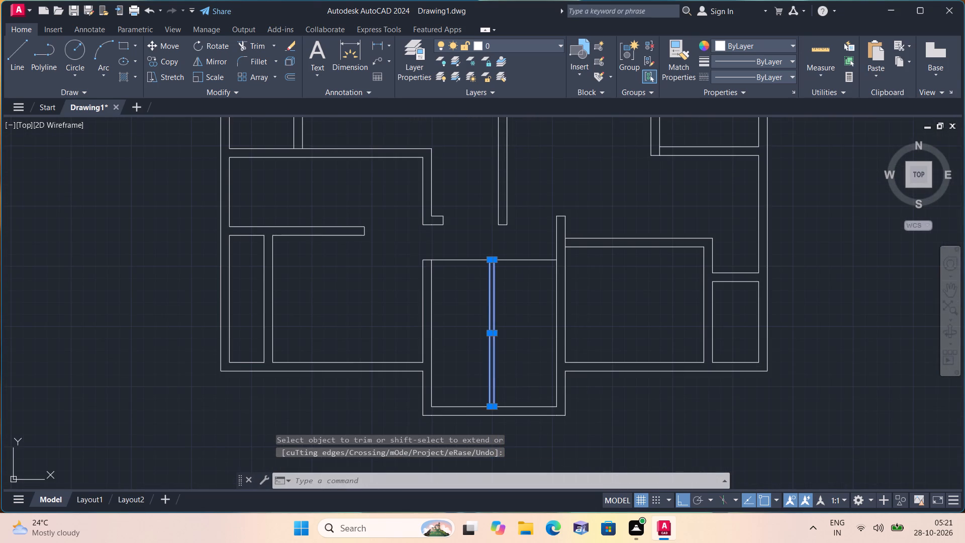
# Draw a vertical centre line from the midpoint of the bottom centre room's top line down to its inner bottom wall line.
pyautogui.click(509, 270)
pyautogui.press('l')
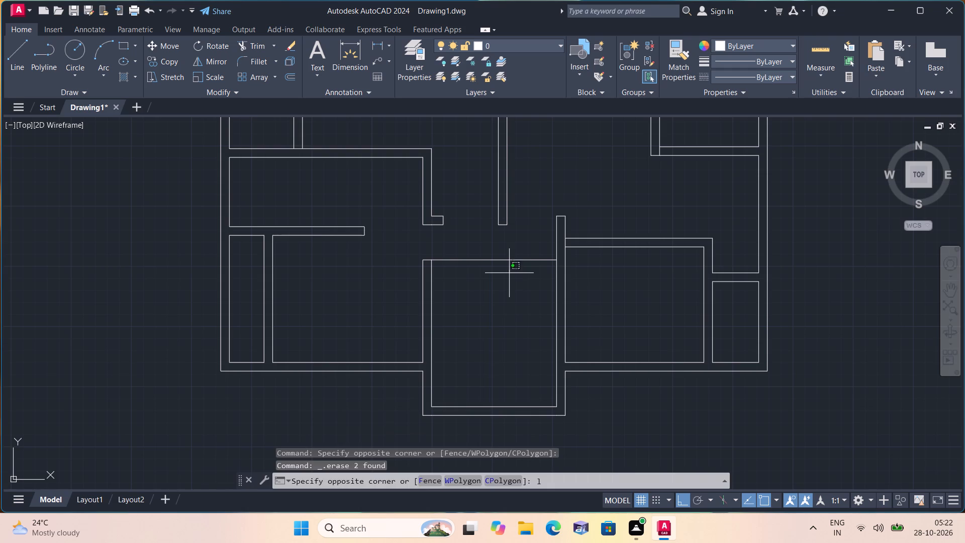
pyautogui.press('space')
pyautogui.click(495, 257)
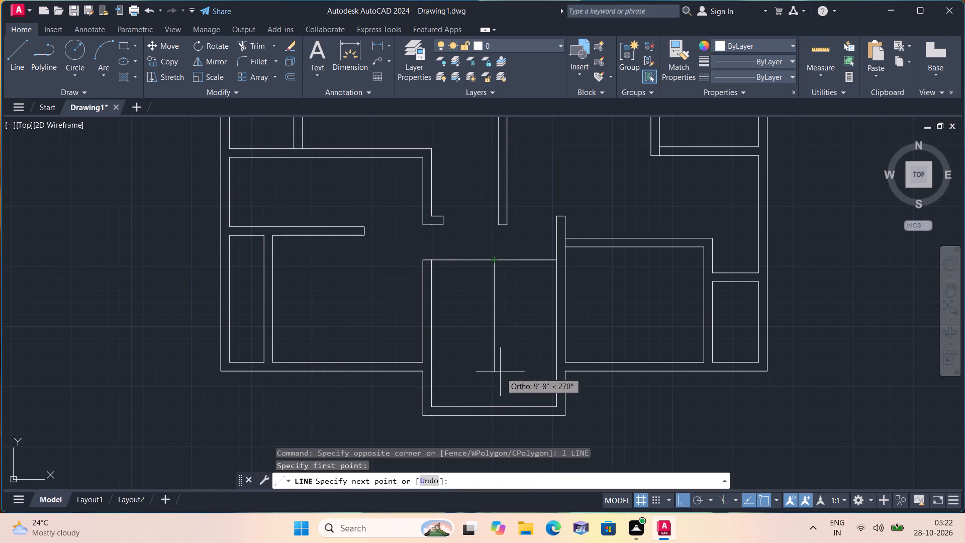
pyautogui.click(495, 410)
pyautogui.press('space')
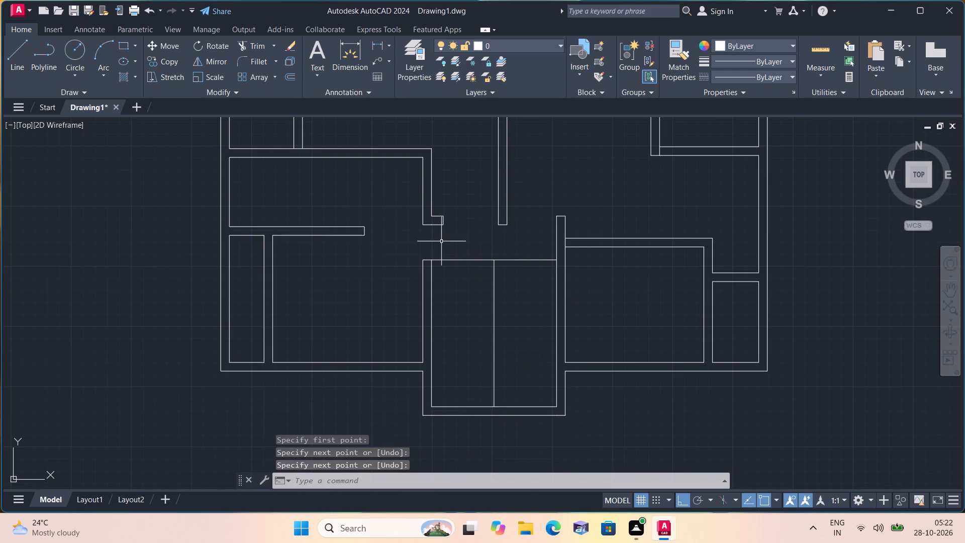
# Offset the vertical centre line 2" to each side in the bottom centre room.
pyautogui.press('o')
pyautogui.press('f')
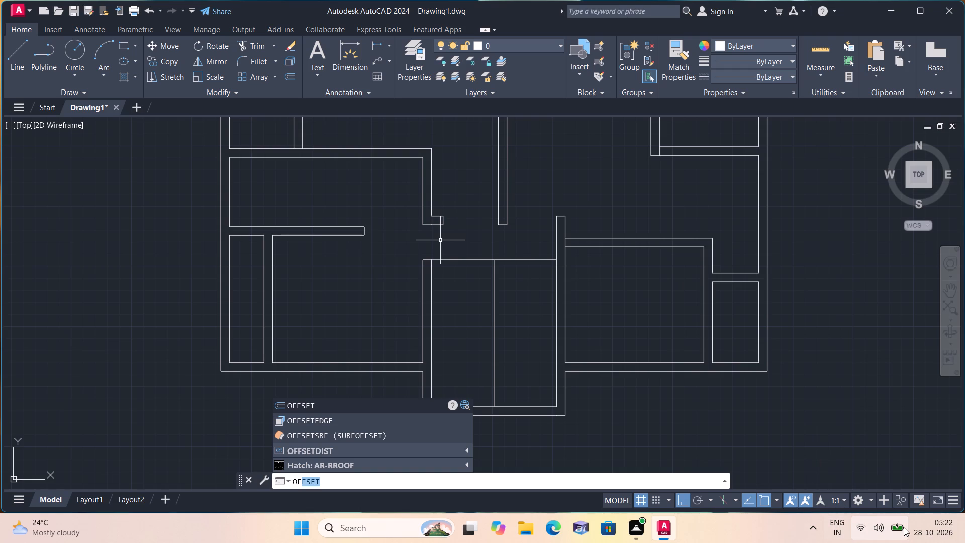
pyautogui.press('space')
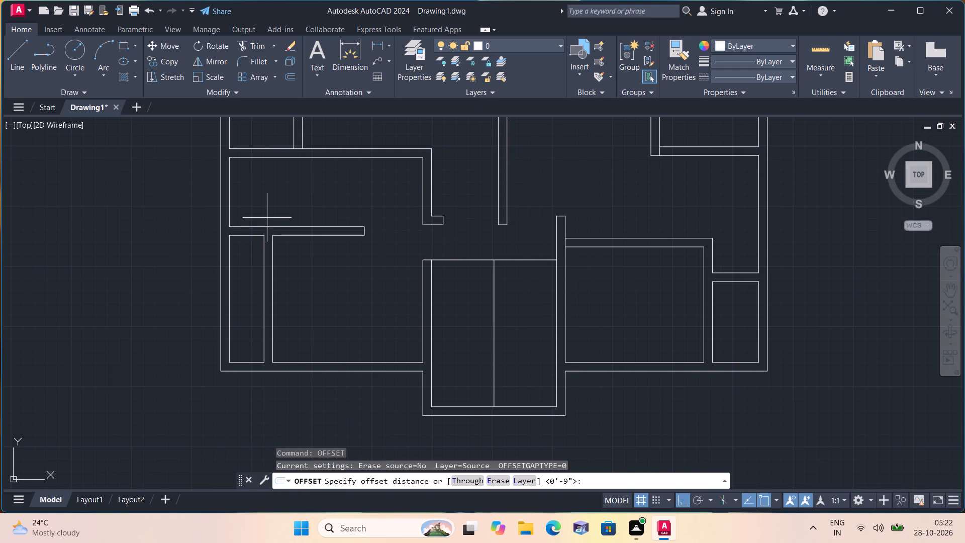
pyautogui.press('2')
pyautogui.hotkey('shift', '"')
pyautogui.press('space')
pyautogui.scroll(1, 490, 271)
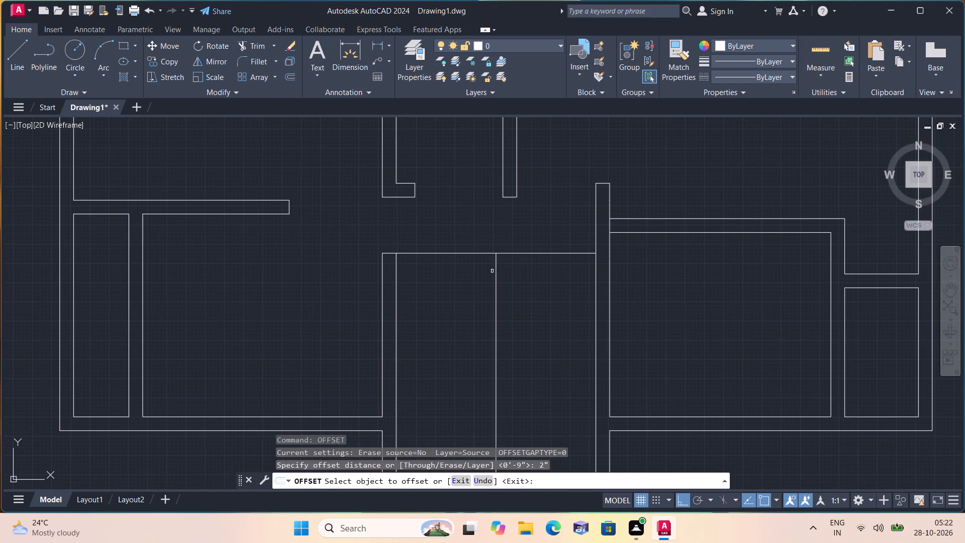
pyautogui.click(497, 274)
pyautogui.click(486, 271)
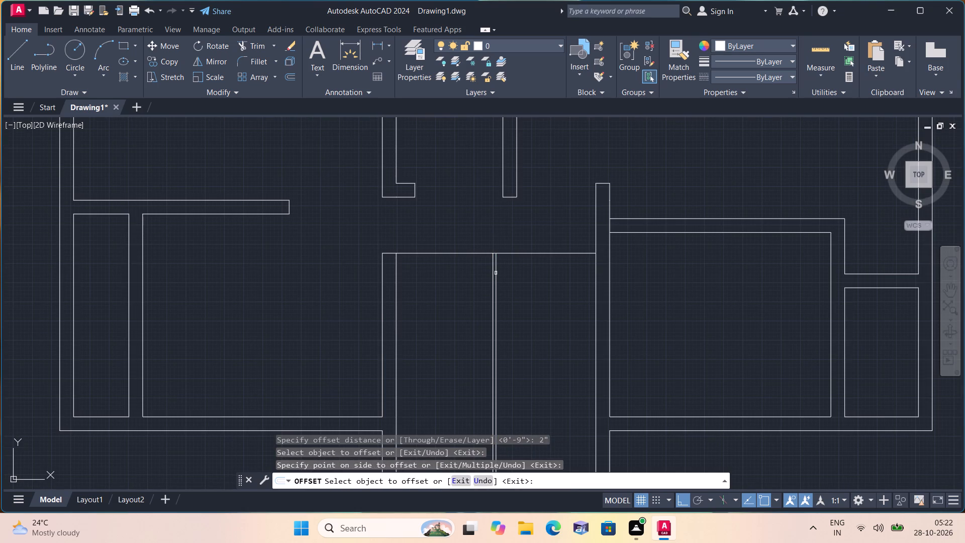
pyautogui.click(496, 273)
pyautogui.click(546, 275)
pyautogui.press('space')
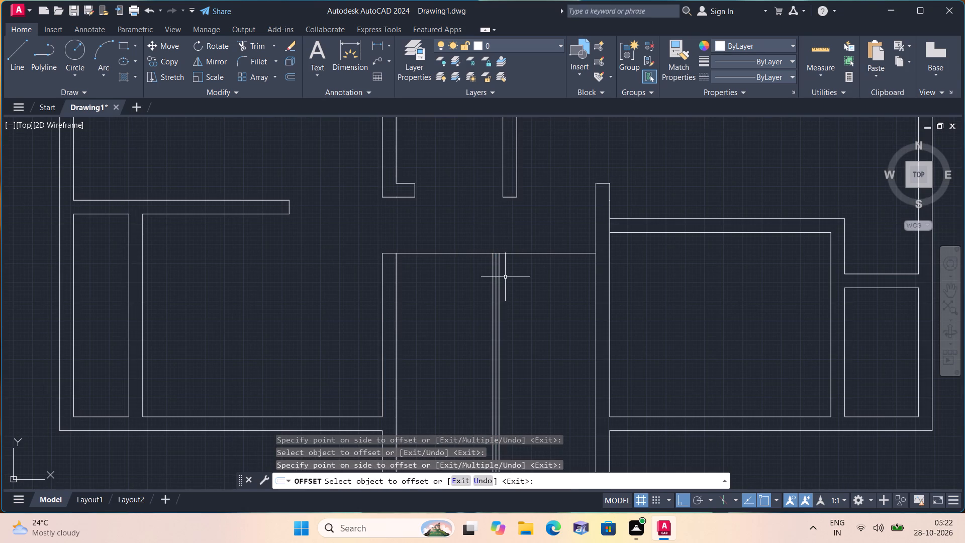
# Delete the original centre line between the two offset lines.
pyautogui.scroll(1, 501, 275)
pyautogui.click(493, 264)
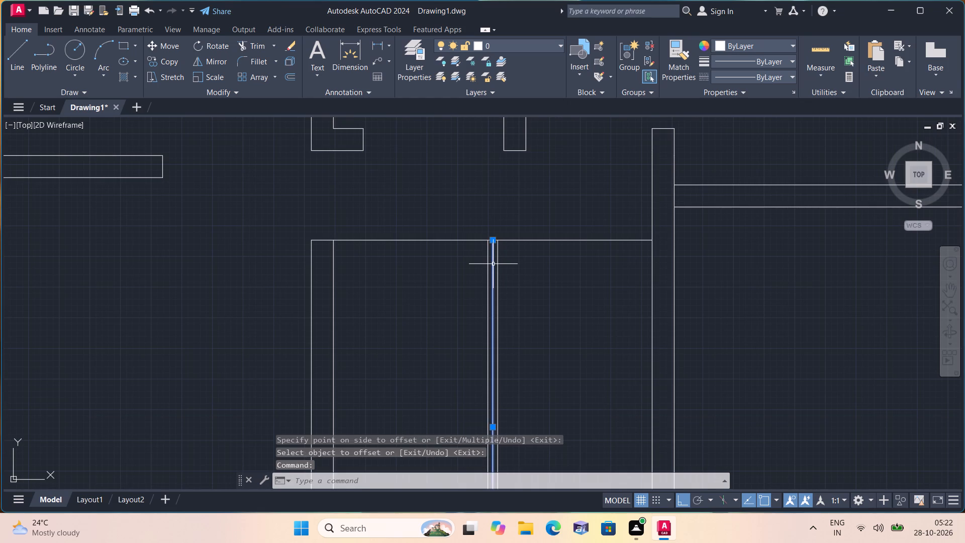
pyautogui.press('Delete')
pyautogui.scroll(-2, 469, 253)
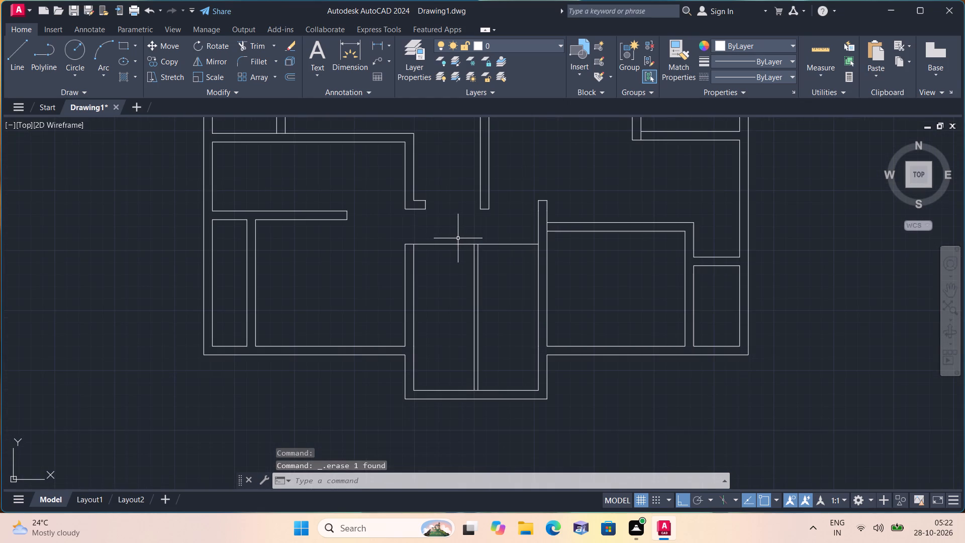
pyautogui.press('space')
pyautogui.press('space')
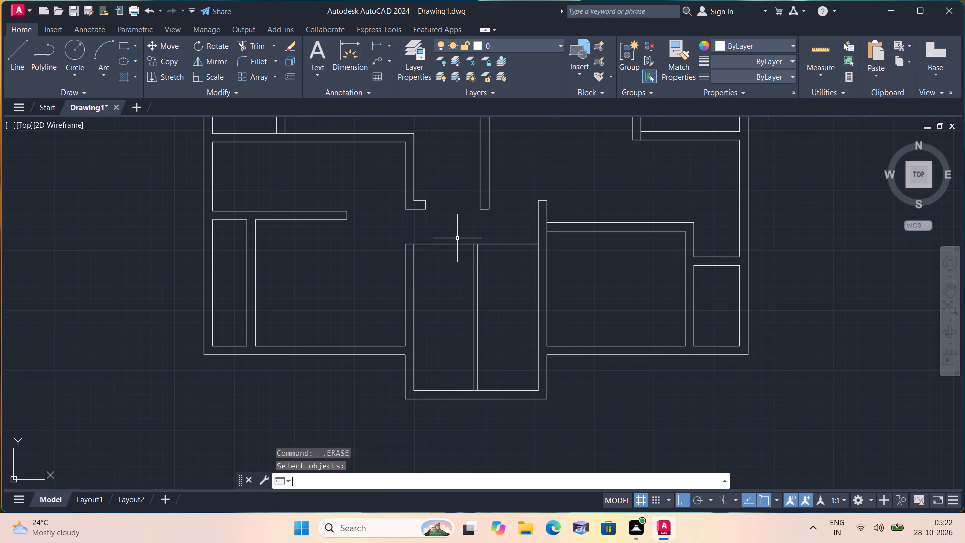
# Offset the bottom centre room's top line downward successively at 10" spacing to make the first three stair tread lines.
pyautogui.write('off')
pyautogui.press('space')
pyautogui.write('10')
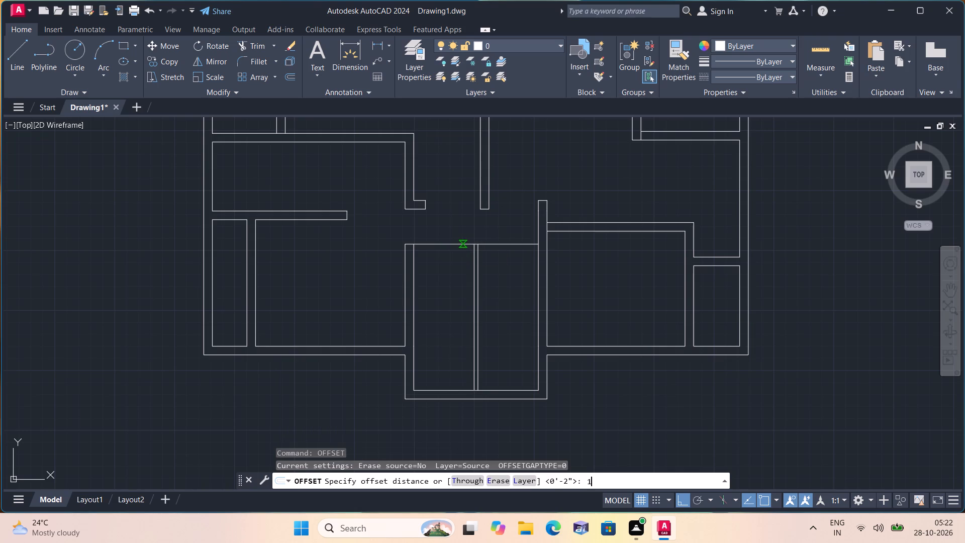
pyautogui.hotkey('shift', '"')
pyautogui.press('space')
pyautogui.scroll(1, 505, 247)
pyautogui.click(506, 241)
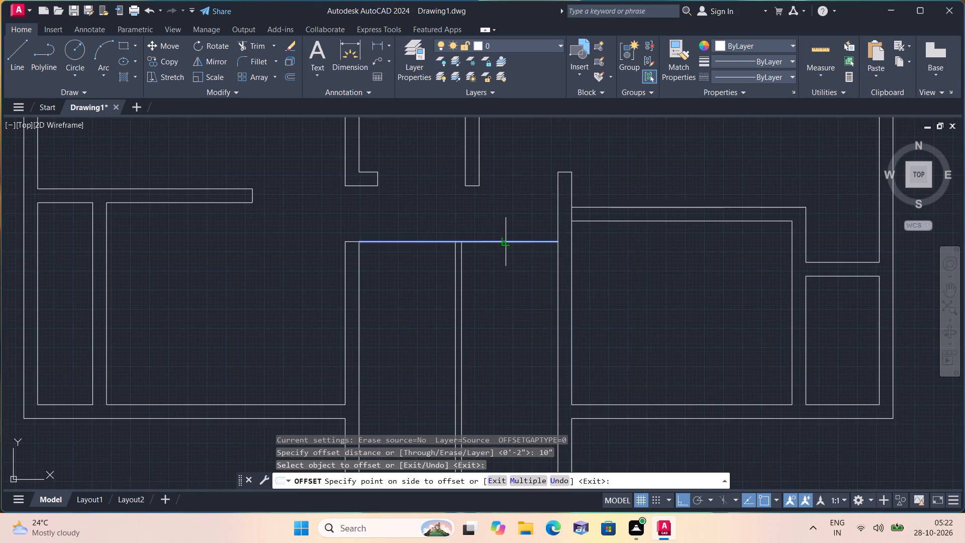
pyautogui.click(524, 297)
pyautogui.click(525, 258)
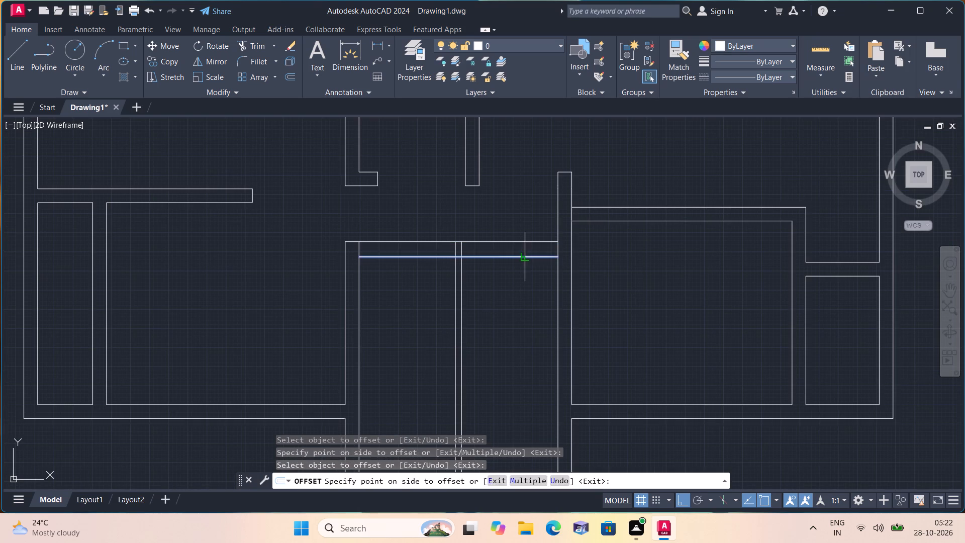
pyautogui.click(536, 277)
pyautogui.click(536, 271)
pyautogui.click(544, 293)
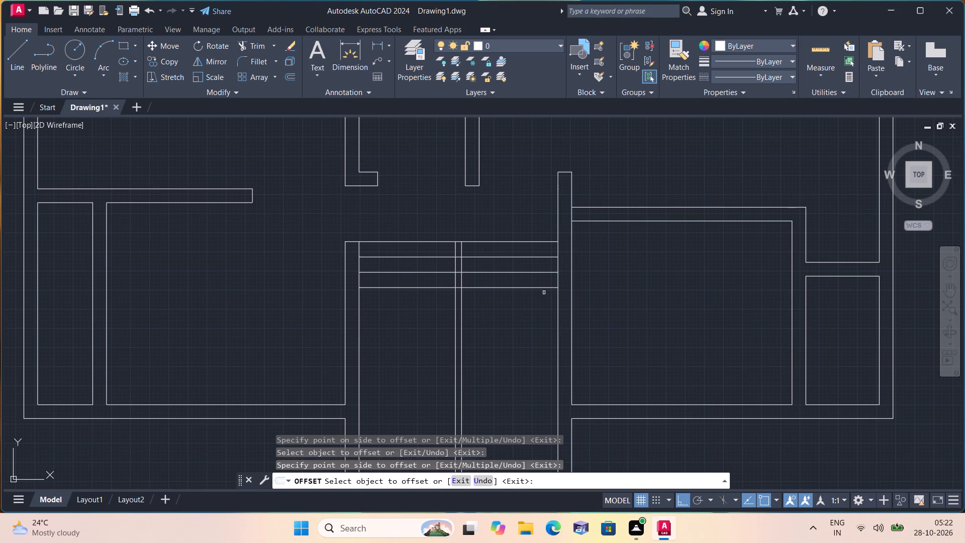
# Continue offsetting the lowest tread line downward at 10" spacing to add five more stair tread lines.
pyautogui.click(544, 283)
pyautogui.click(545, 285)
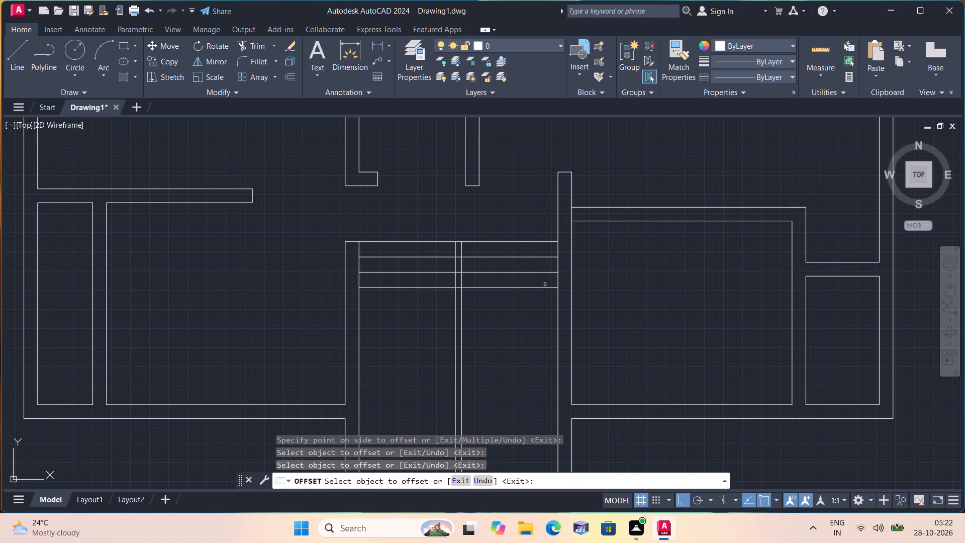
pyautogui.click(546, 287)
pyautogui.click(539, 307)
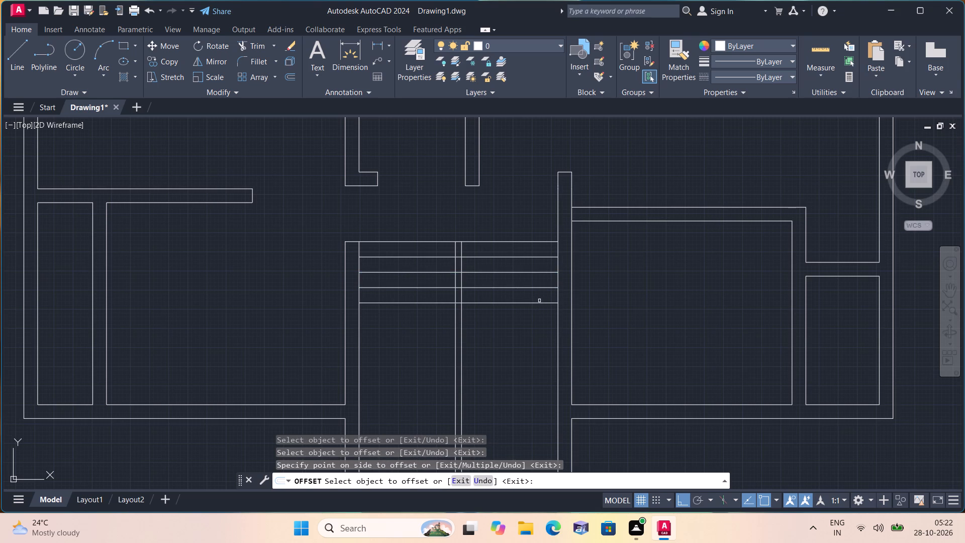
pyautogui.click(539, 301)
pyautogui.click(539, 301)
pyautogui.click(540, 302)
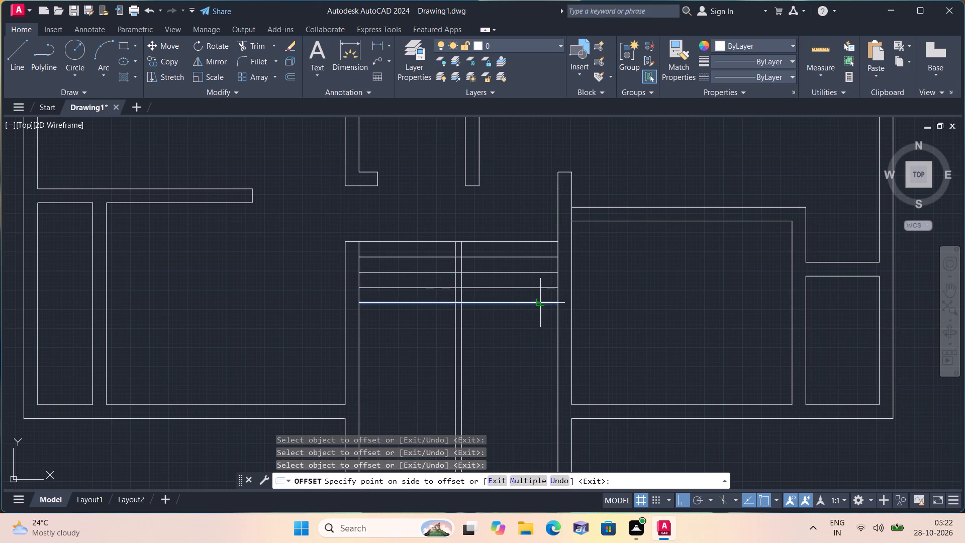
pyautogui.click(526, 329)
pyautogui.click(530, 317)
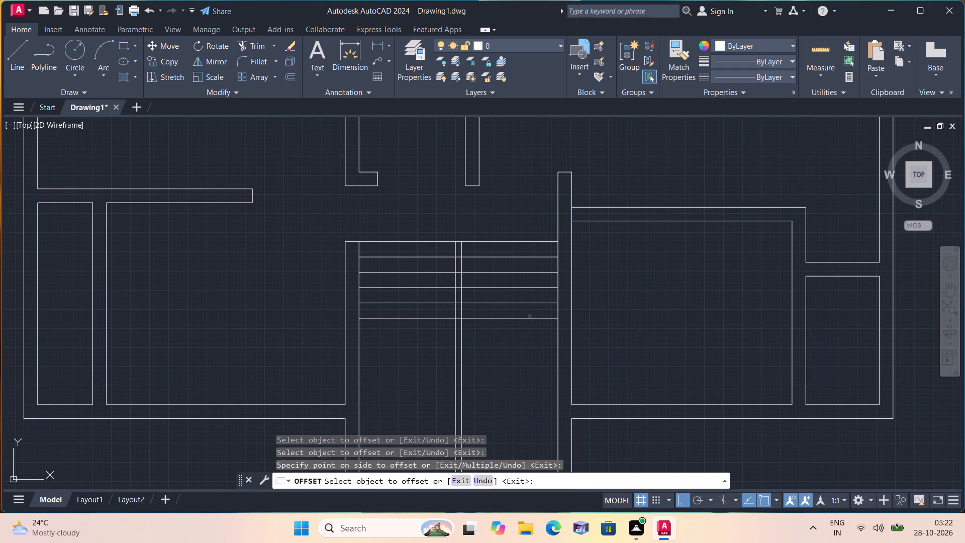
pyautogui.click(523, 364)
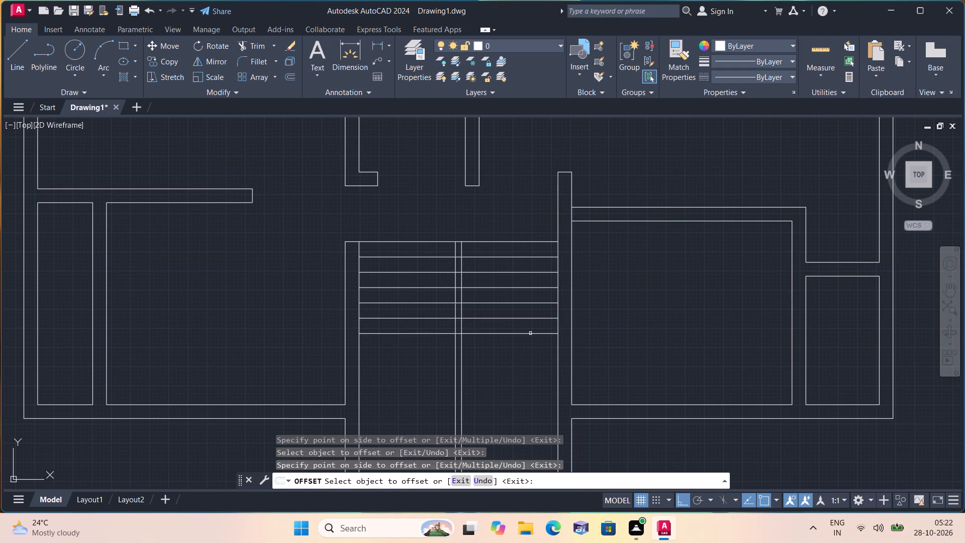
pyautogui.click(532, 332)
pyautogui.click(520, 394)
pyautogui.click(524, 349)
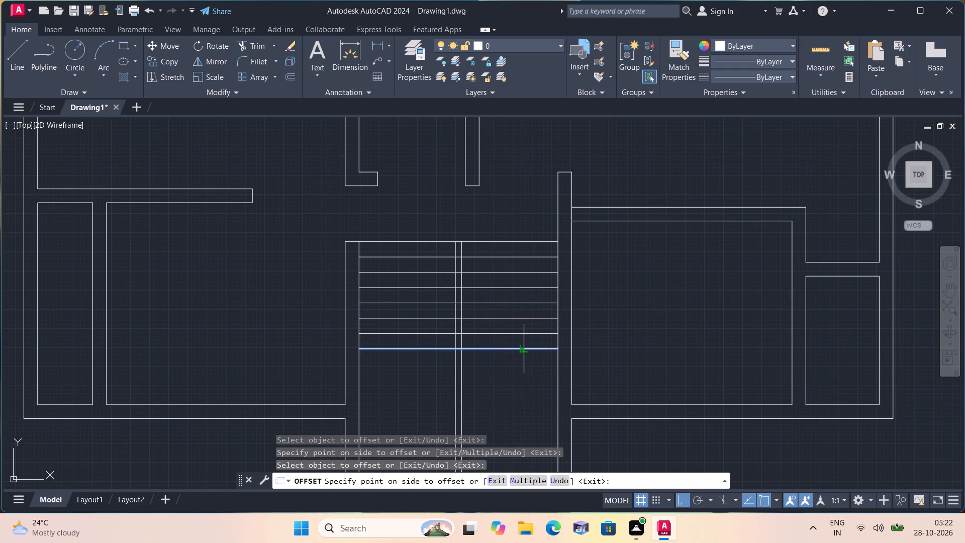
pyautogui.click(517, 395)
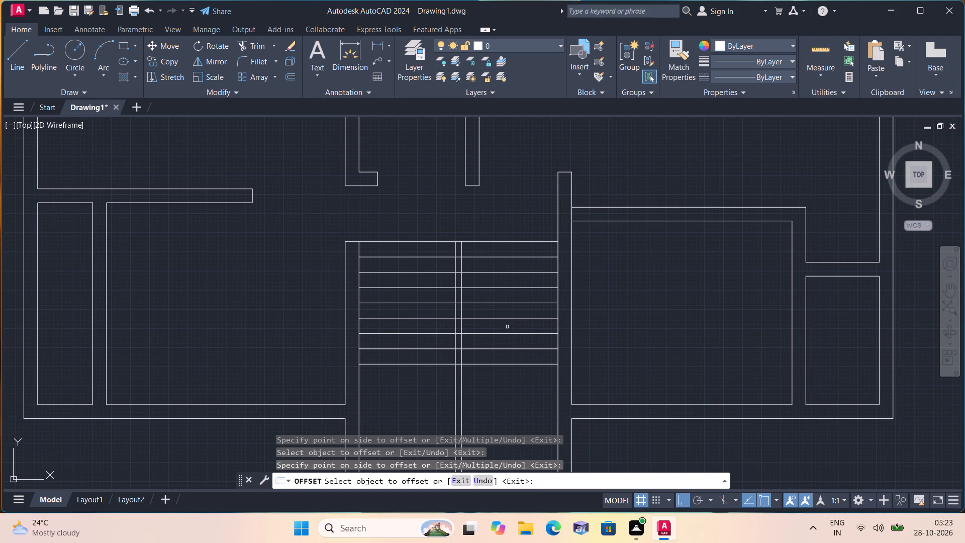
# Offset the lowest tread line downward twice more at 10" spacing to add the ninth and tenth tread lines.
pyautogui.scroll(1, 507, 327)
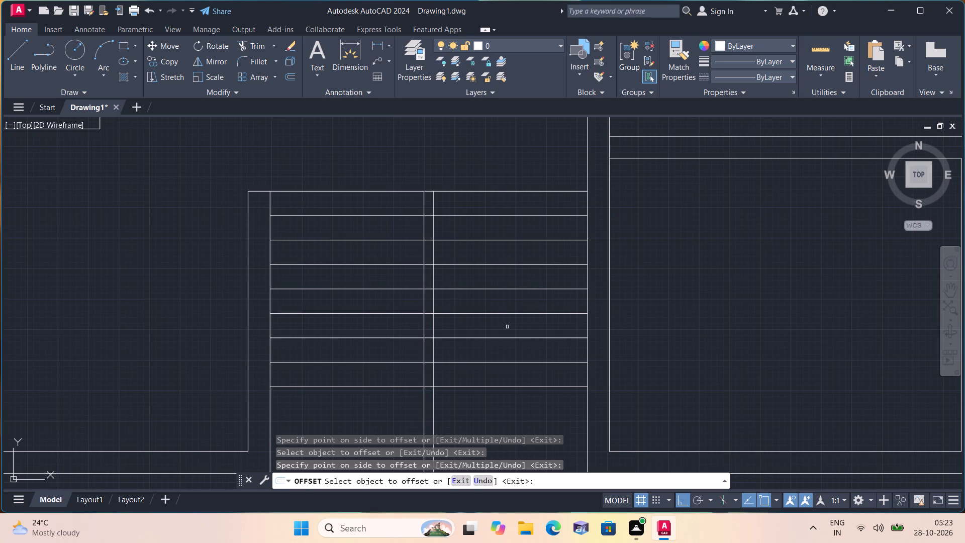
pyautogui.scroll(-1, 507, 327)
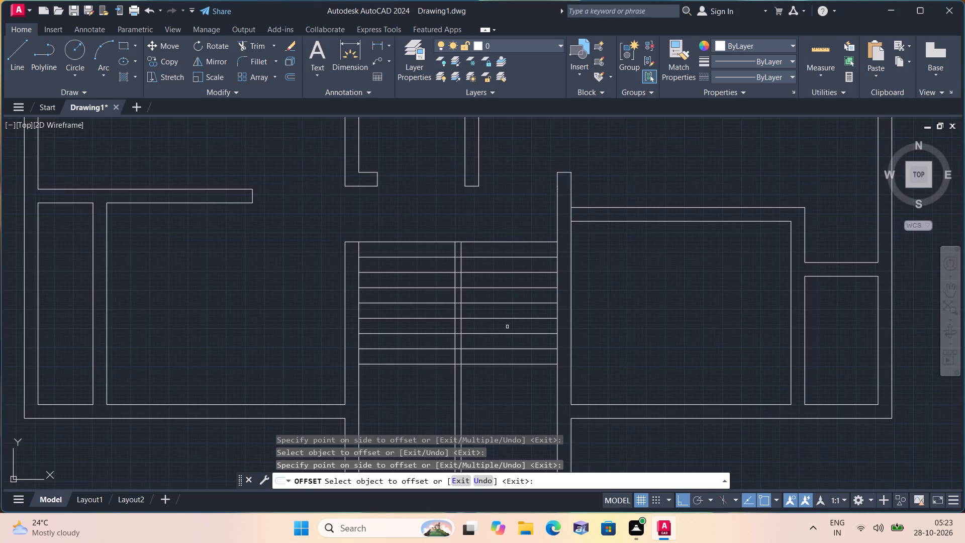
pyautogui.scroll(-1, 515, 309)
pyautogui.scroll(1, 406, 325)
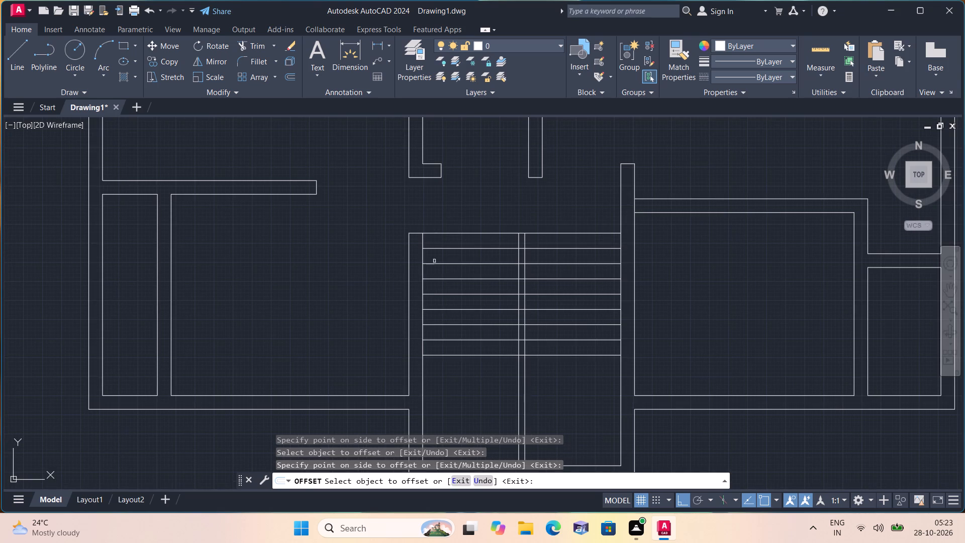
pyautogui.click(436, 356)
pyautogui.click(447, 383)
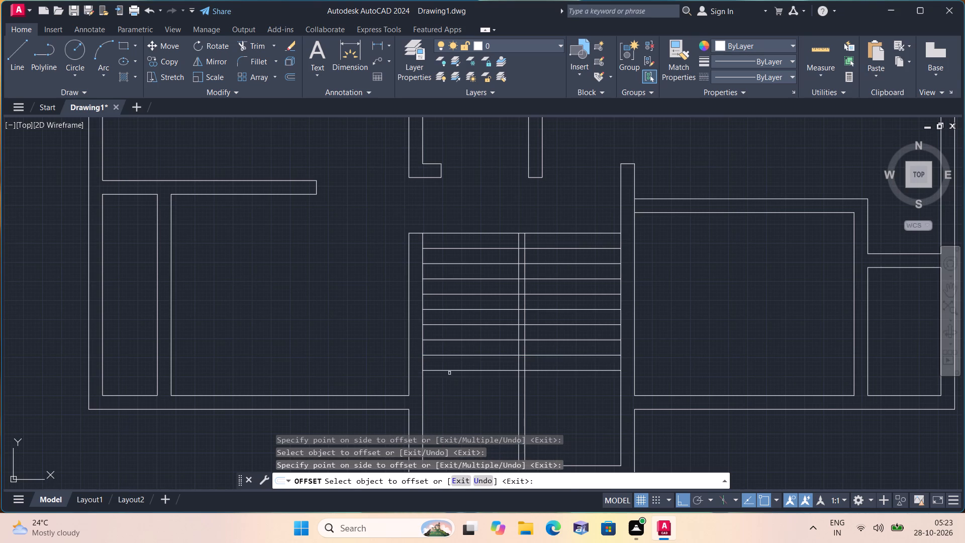
pyautogui.click(450, 370)
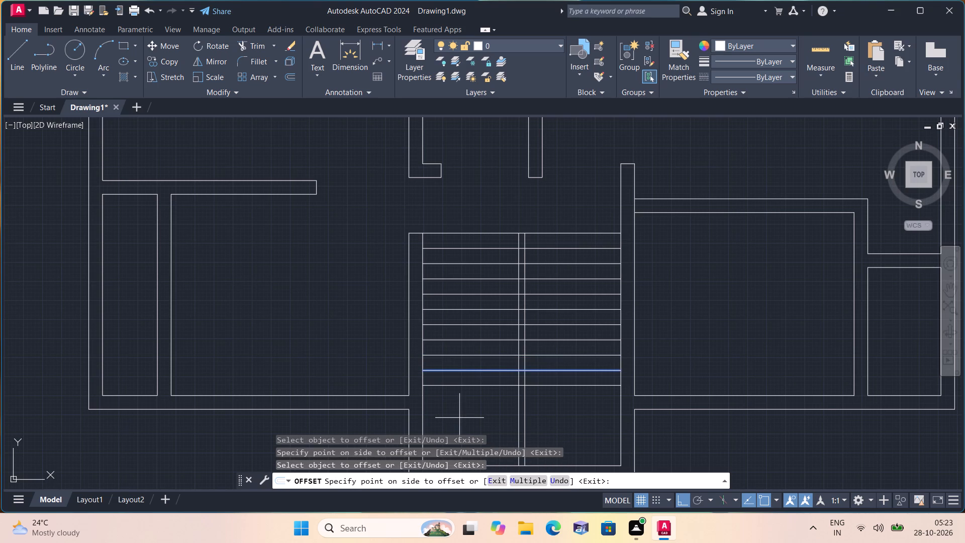
pyautogui.click(459, 417)
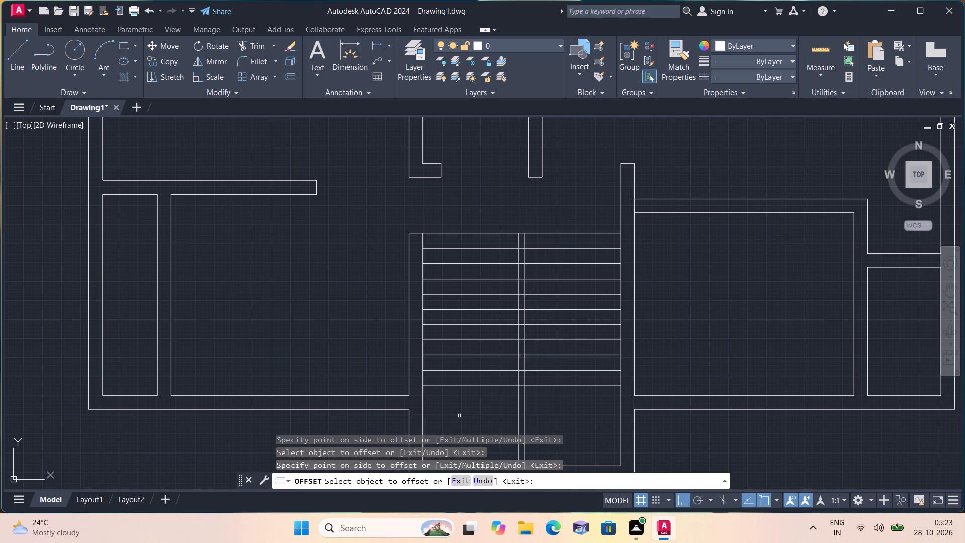
# Trim off the portions of the two central divider lines that extend below the lowest stair tread line.
pyautogui.scroll(1, 459, 416)
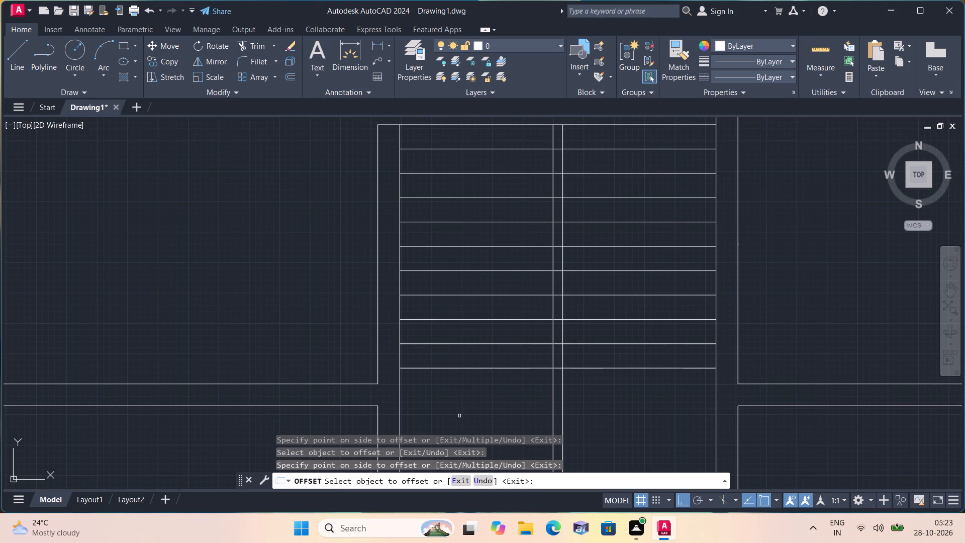
pyautogui.scroll(-1, 459, 416)
pyautogui.scroll(1, 459, 416)
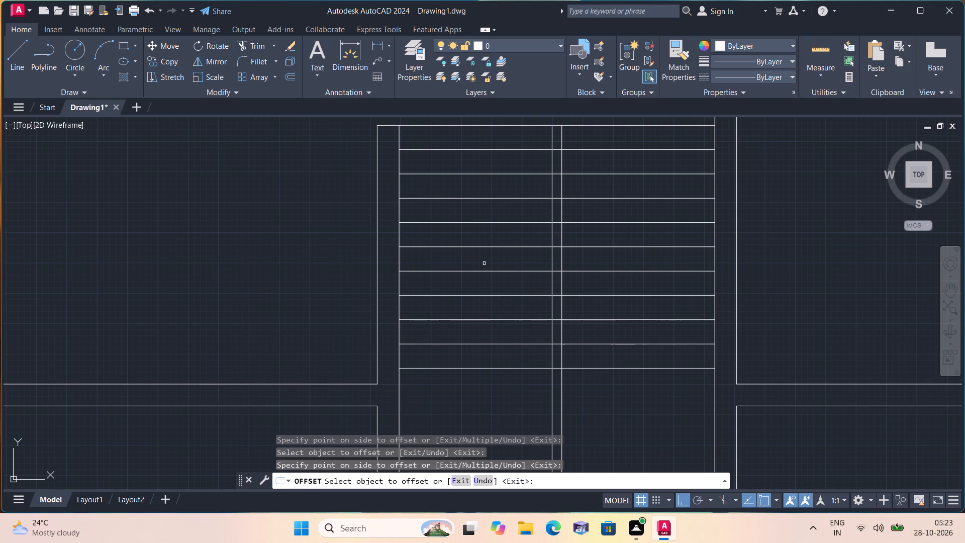
pyautogui.scroll(-2, 526, 358)
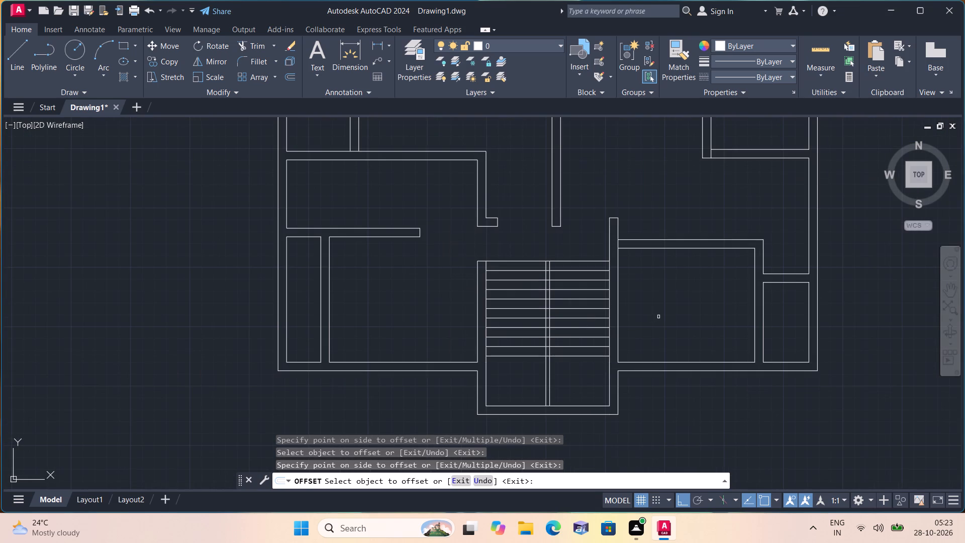
pyautogui.press('space')
pyautogui.write('tr')
pyautogui.press('i')
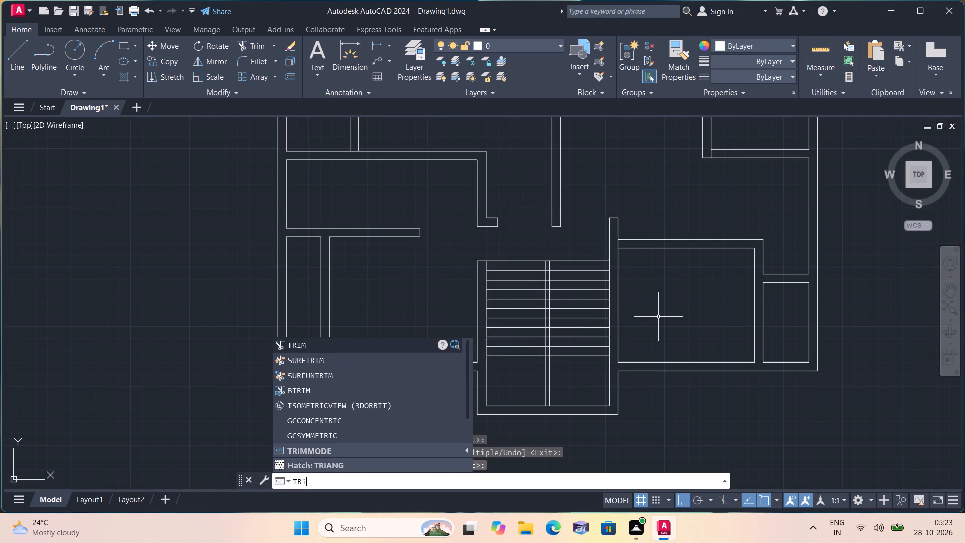
pyautogui.write('m')
pyautogui.press('space')
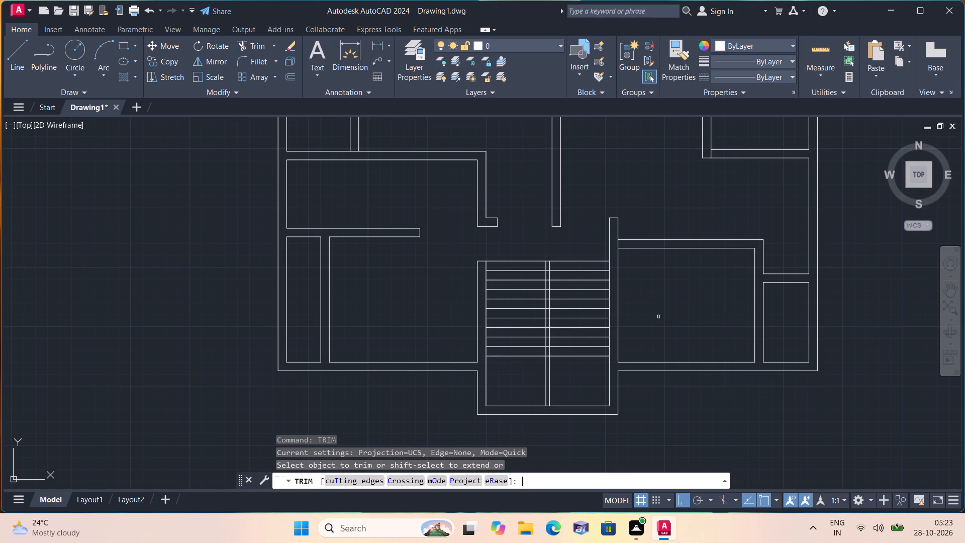
pyautogui.scroll(1, 555, 400)
pyautogui.moveTo(565, 350); pyautogui.dragTo(514, 365)
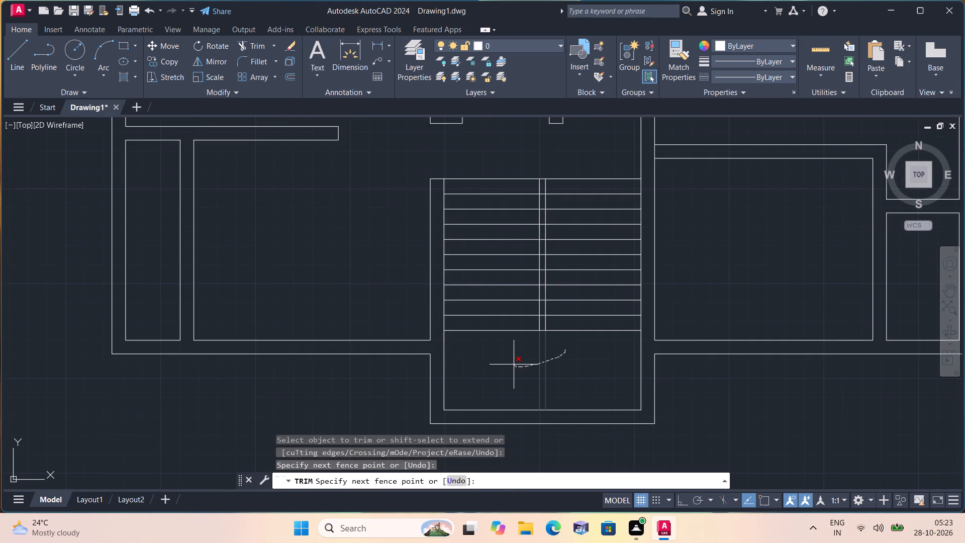
# Trim away the tread line segments between the two divider lines, leaving the topmost and lowest lines whole.
pyautogui.moveTo(512, 356); pyautogui.dragTo(507, 396, button='middle')
pyautogui.scroll(4, 547, 349)
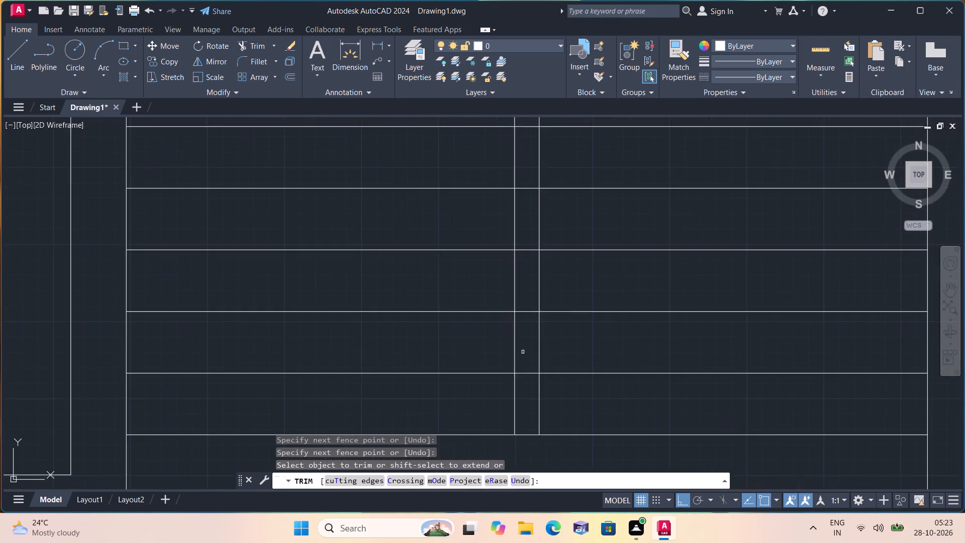
pyautogui.click(531, 390)
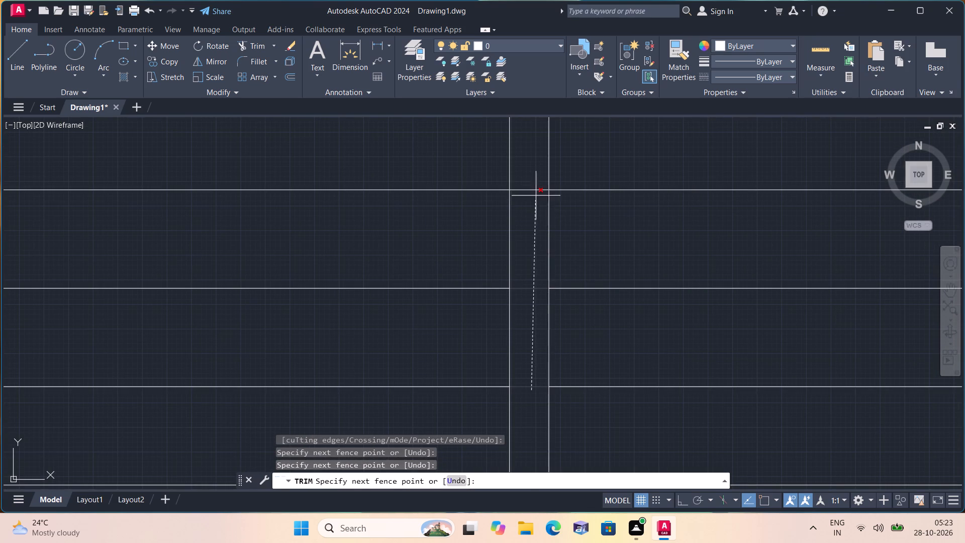
pyautogui.moveTo(533, 196); pyautogui.dragTo(529, 389, button='middle')
pyautogui.scroll(-1, 523, 365)
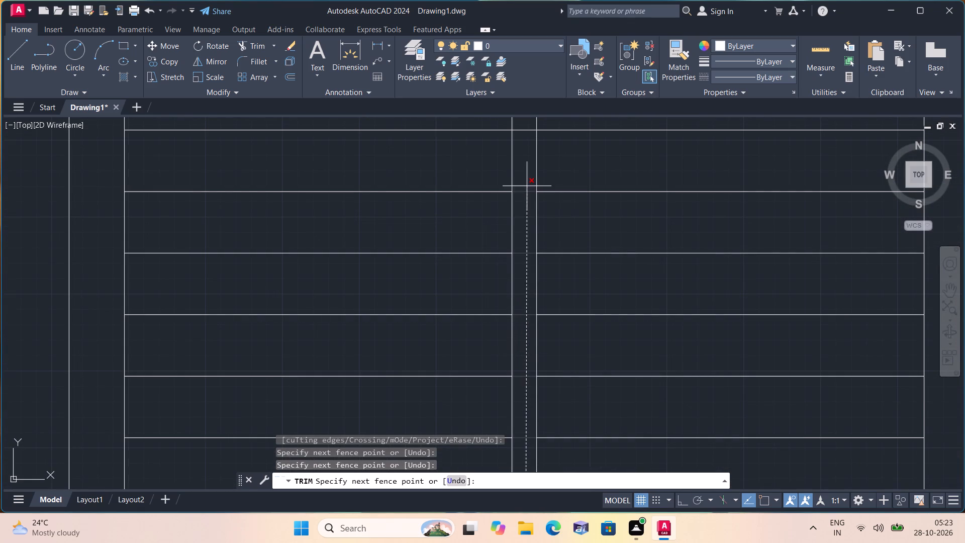
pyautogui.click(526, 177)
pyautogui.scroll(-1, 526, 176)
pyautogui.moveTo(526, 176); pyautogui.dragTo(541, 262, button='middle')
pyautogui.moveTo(542, 241); pyautogui.dragTo(542, 239)
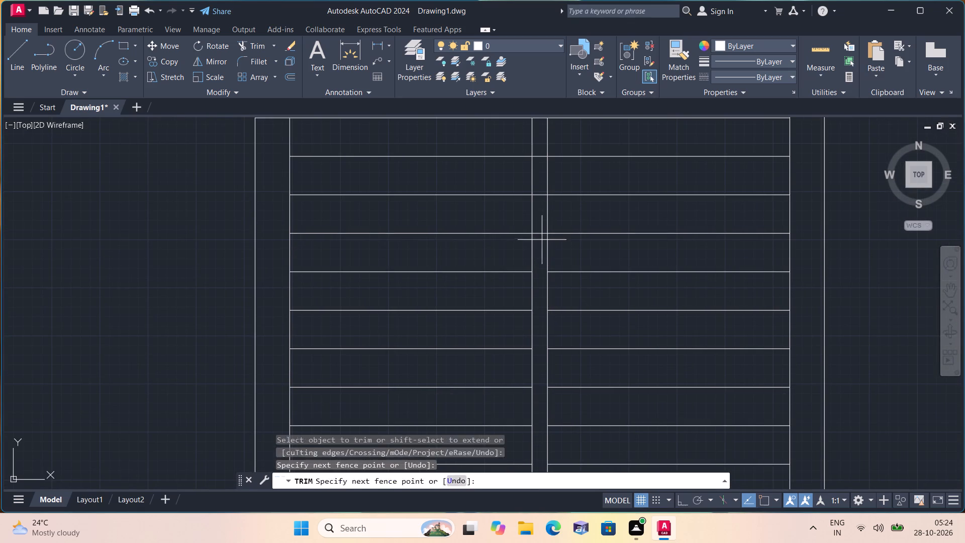
pyautogui.moveTo(542, 239); pyautogui.dragTo(541, 236)
pyautogui.scroll(-1, 541, 181)
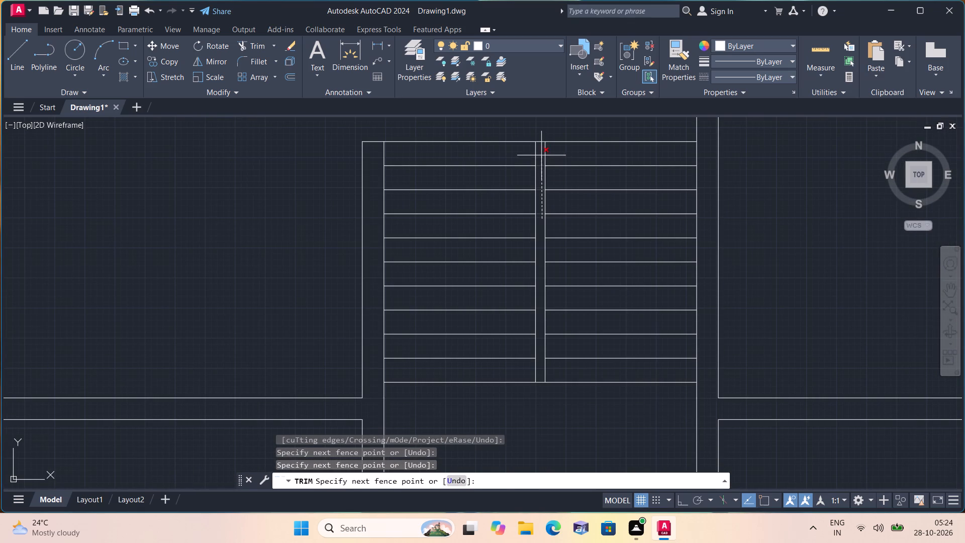
pyautogui.click(541, 155)
pyautogui.scroll(-1, 520, 232)
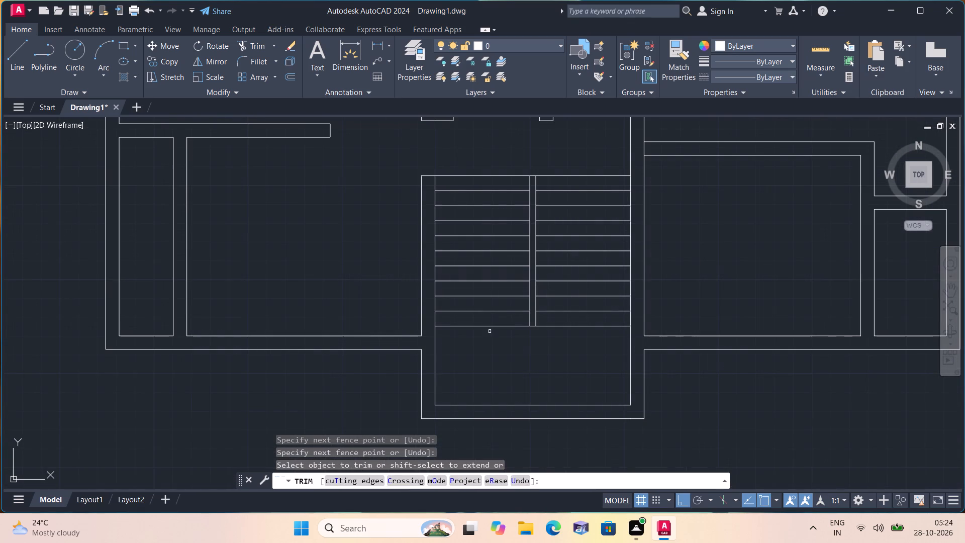
pyautogui.press('space')
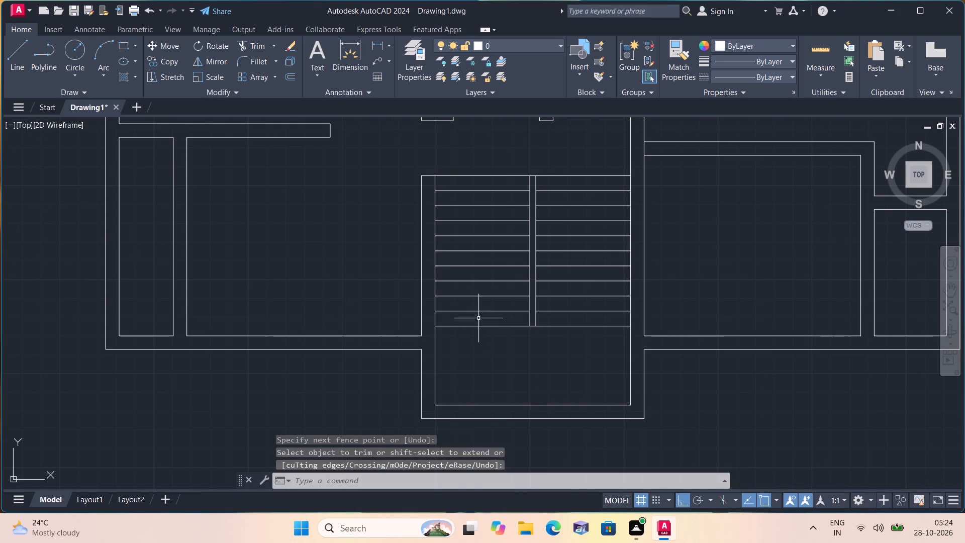
# Fillet the two parallel divider lines together at their bottom and top ends to form rounded caps.
pyautogui.click(264, 57)
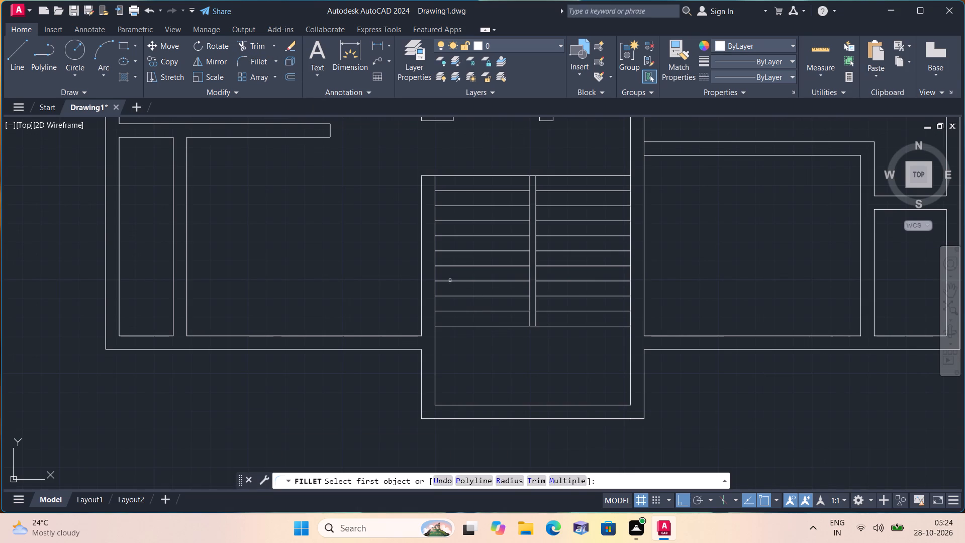
pyautogui.scroll(1, 527, 323)
pyautogui.click(532, 317)
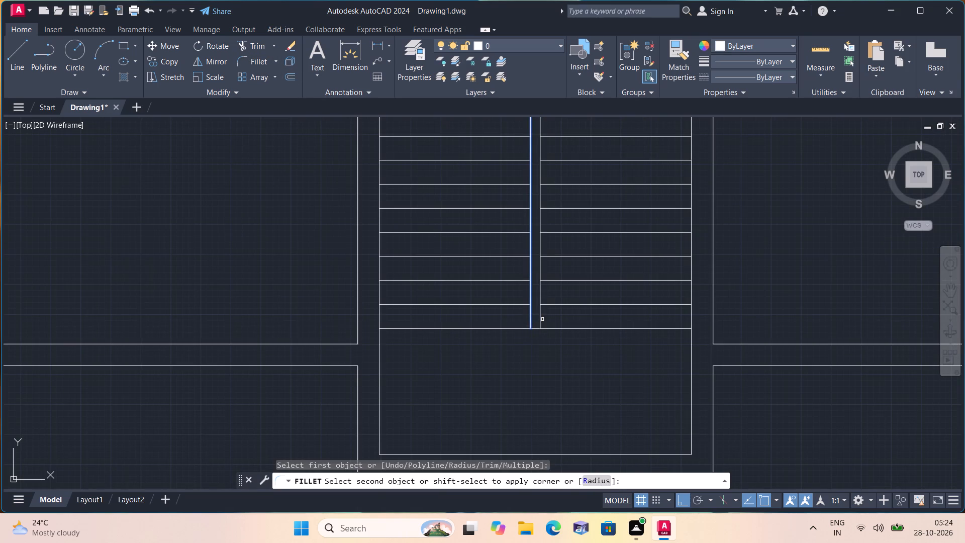
pyautogui.click(541, 317)
pyautogui.moveTo(553, 323); pyautogui.dragTo(570, 385, button='middle')
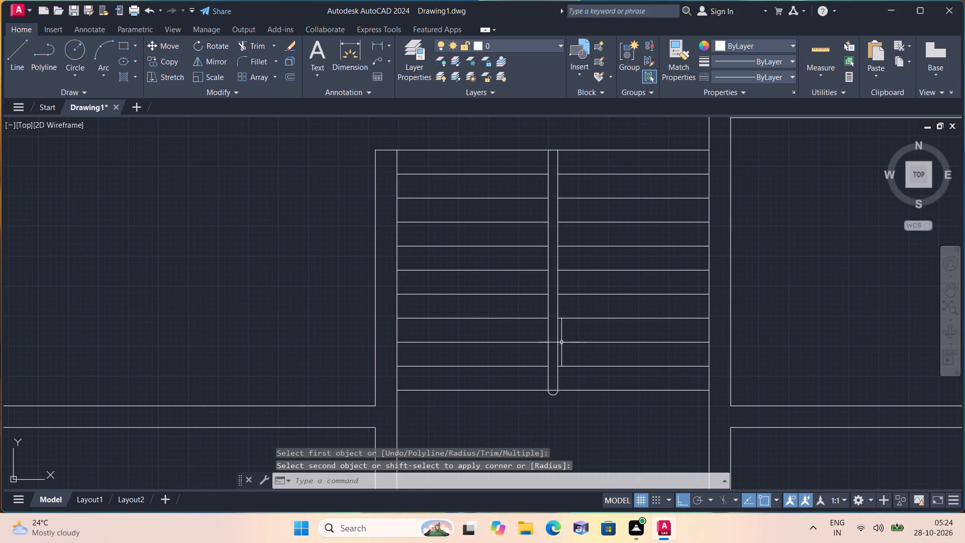
pyautogui.click(252, 58)
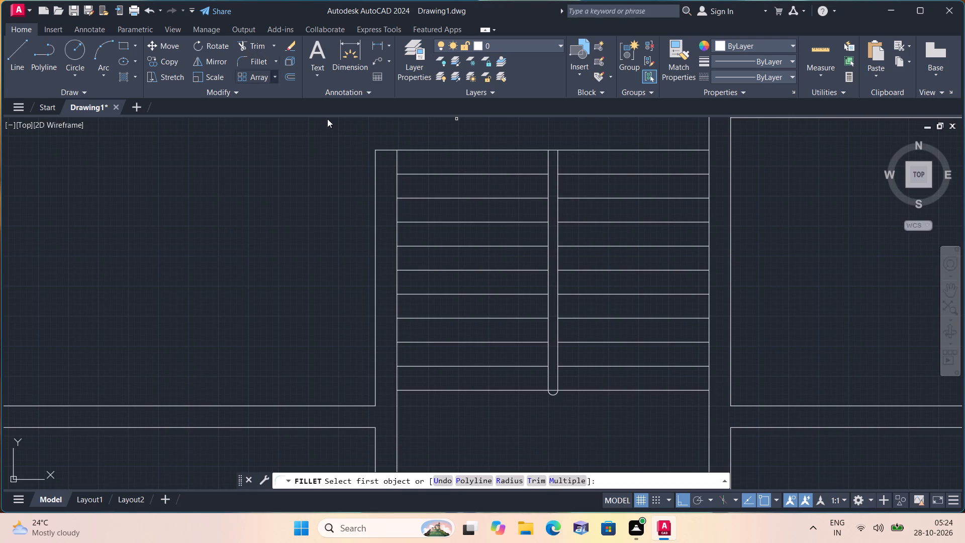
pyautogui.click(549, 157)
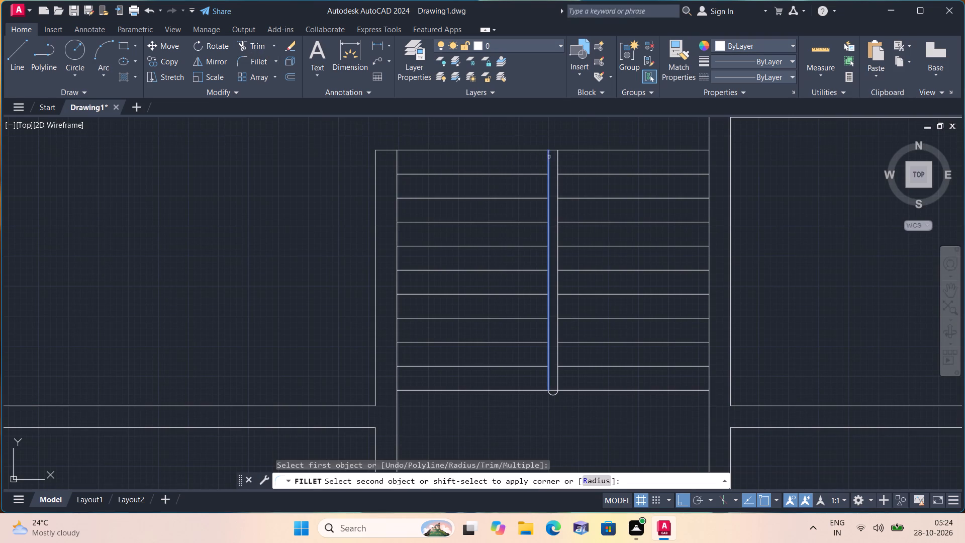
pyautogui.click(557, 157)
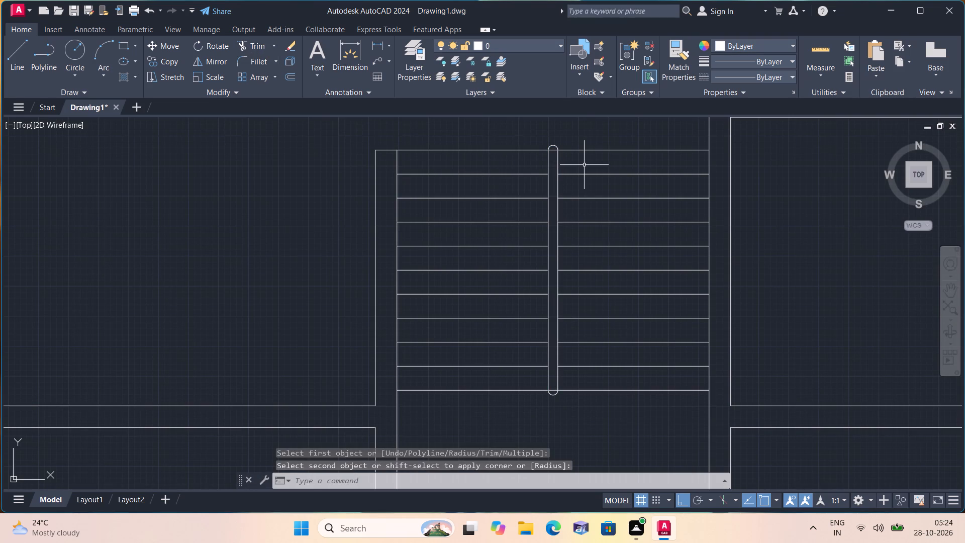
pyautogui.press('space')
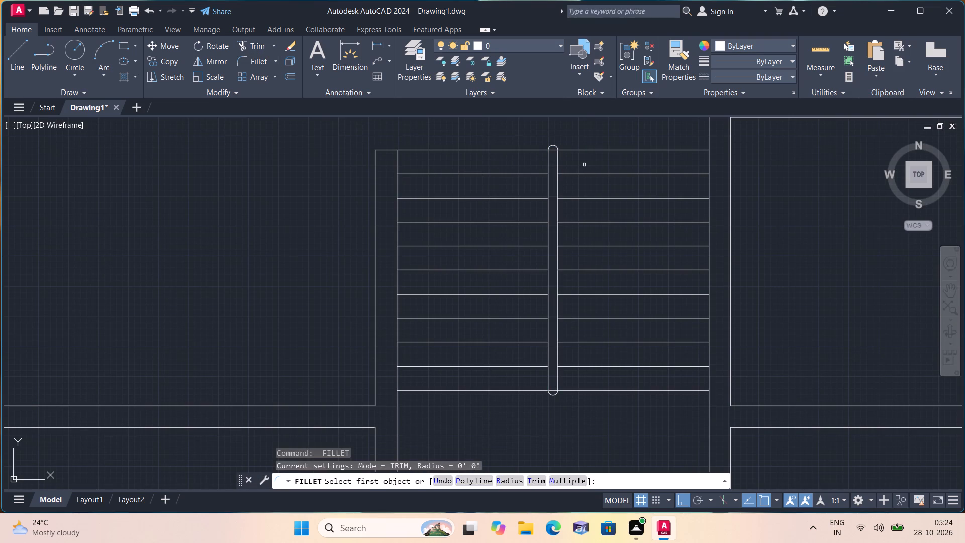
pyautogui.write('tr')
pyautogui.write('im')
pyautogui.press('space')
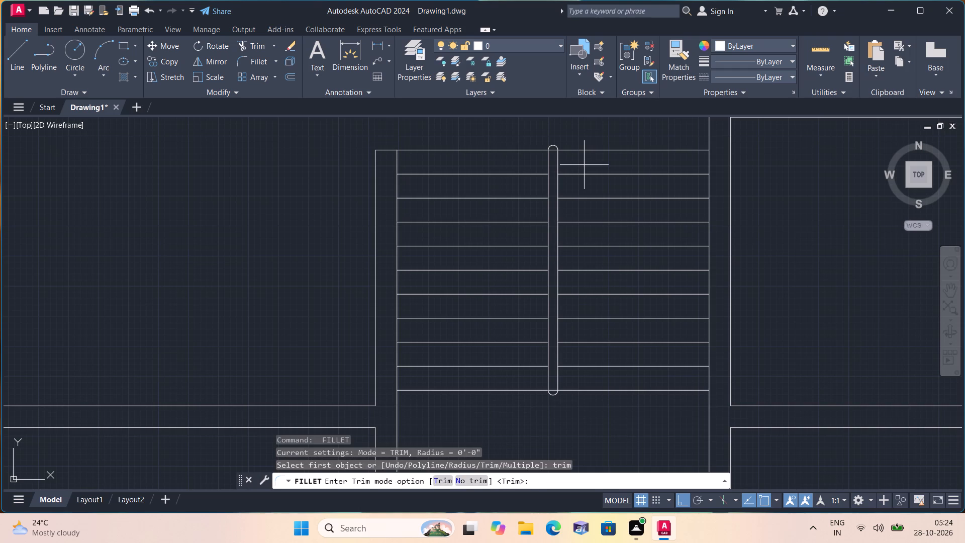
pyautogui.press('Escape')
# Trim the topmost line and the lowest tread line where they cross the inside of the rounded stair divider.
pyautogui.write('tr')
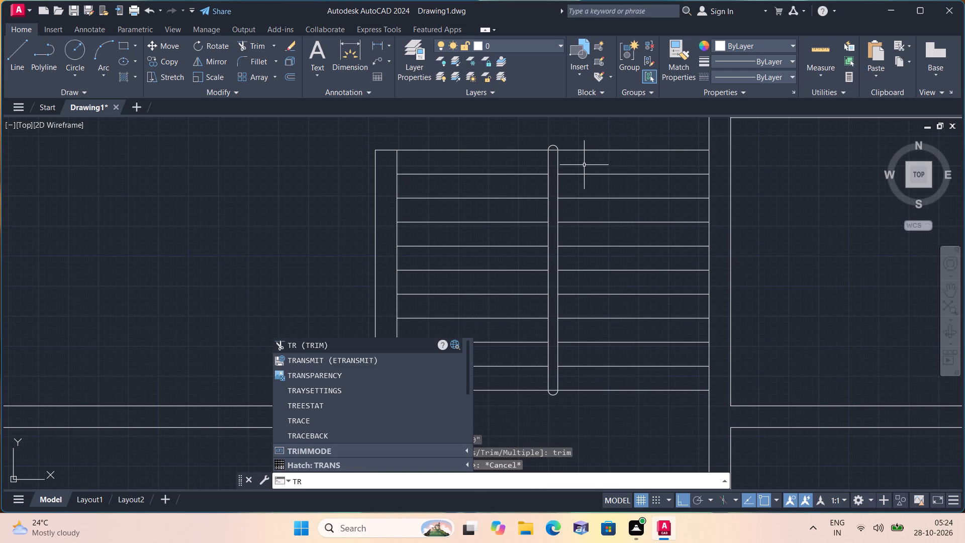
pyautogui.write('im')
pyautogui.press('space')
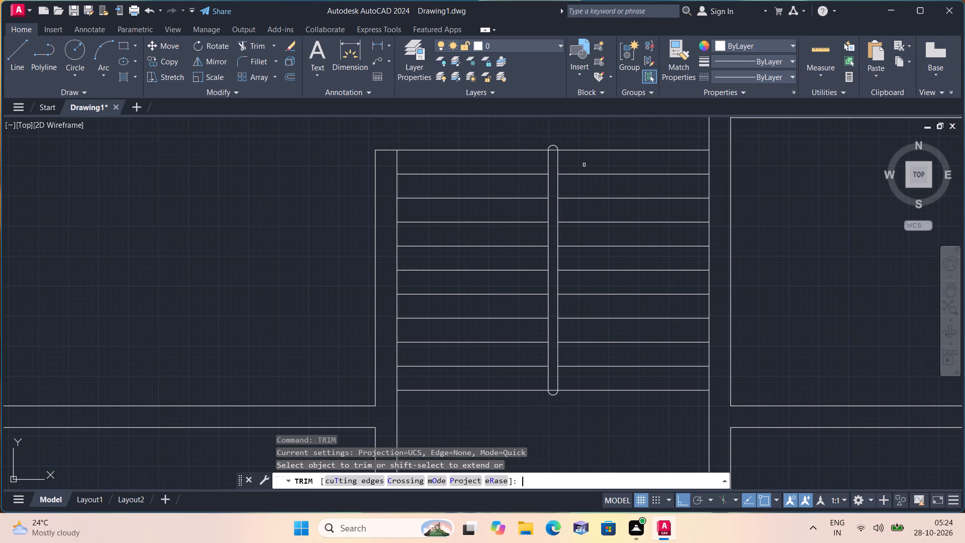
pyautogui.scroll(2, 557, 153)
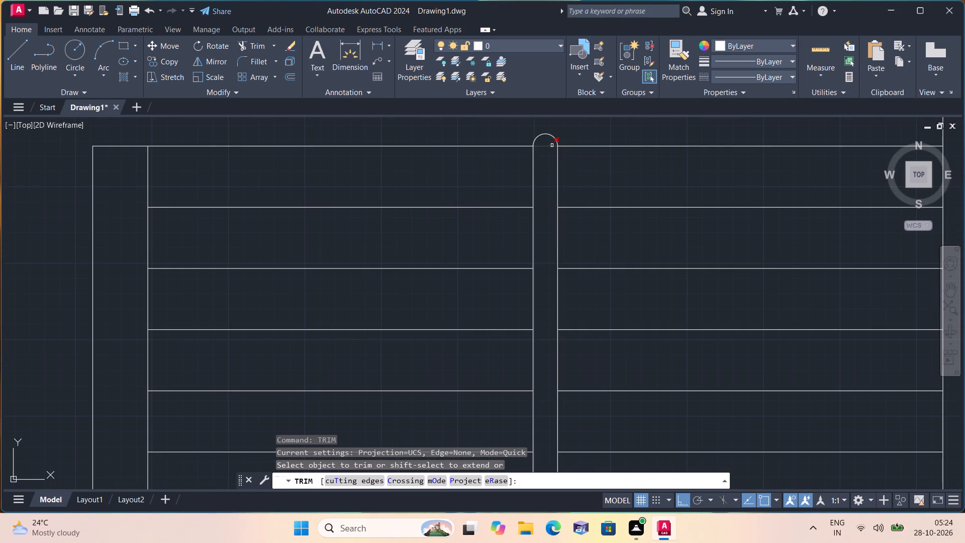
pyautogui.click(552, 145)
pyautogui.scroll(-2, 552, 145)
pyautogui.scroll(1, 549, 384)
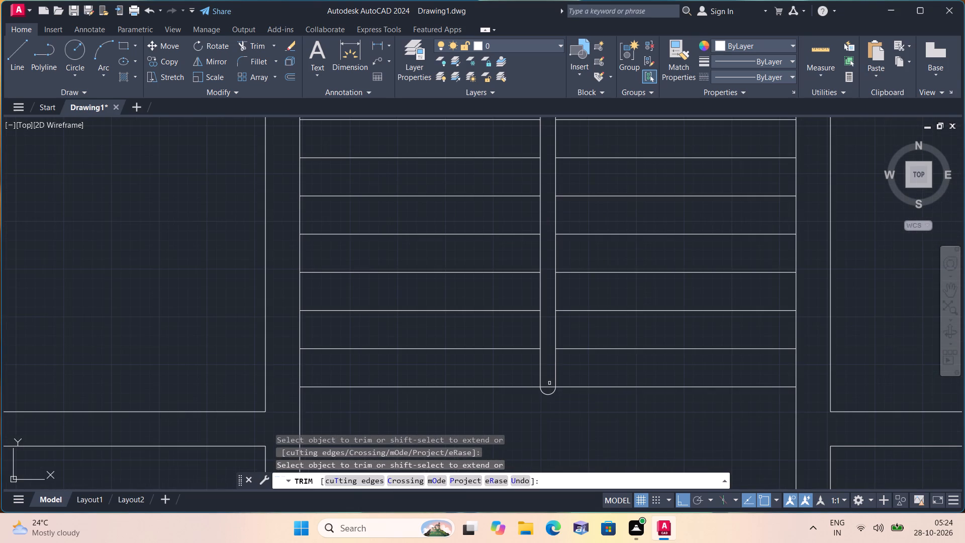
pyautogui.click(550, 388)
pyautogui.press('space')
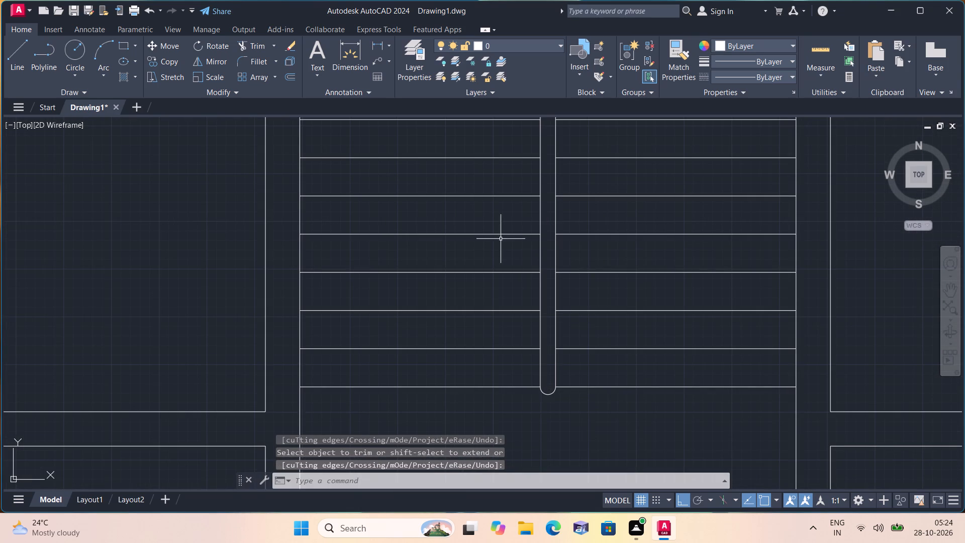
# From the midpoint of the right room's lower inner wall line, draw lines down across the wall, 3'10" further down, and 6'6" to the right.
pyautogui.scroll(-2, 454, 243)
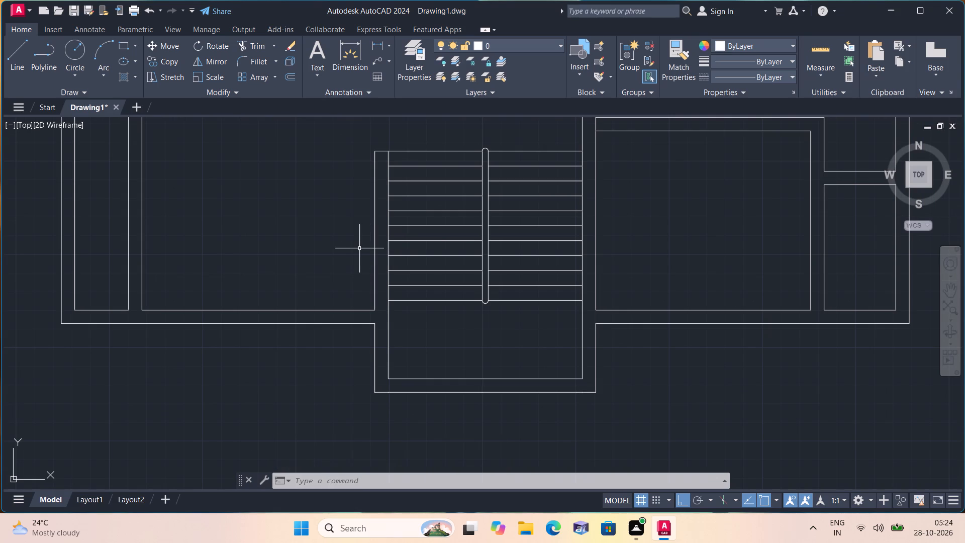
pyautogui.moveTo(439, 308); pyautogui.dragTo(400, 273, button='middle')
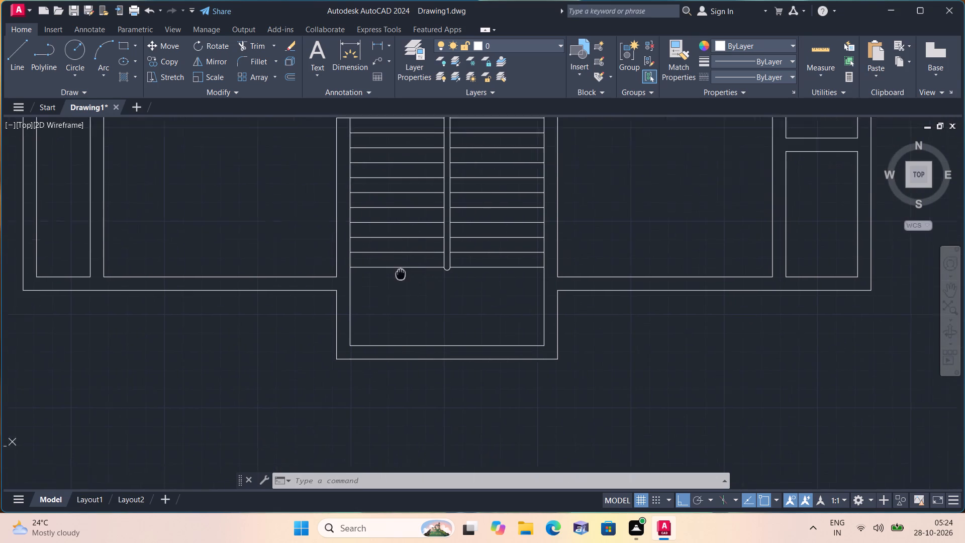
pyautogui.moveTo(400, 273); pyautogui.dragTo(385, 251, button='middle')
pyautogui.scroll(-1, 397, 267)
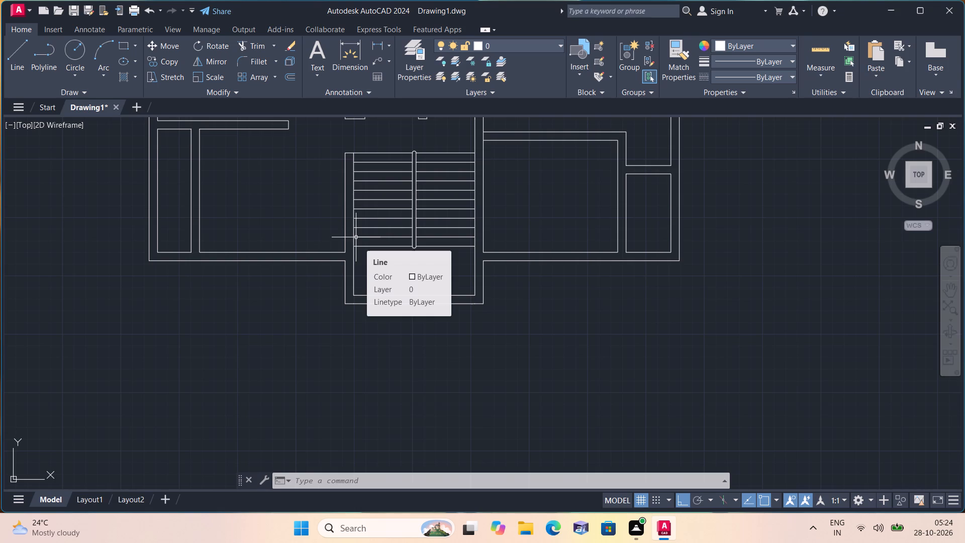
pyautogui.write('l')
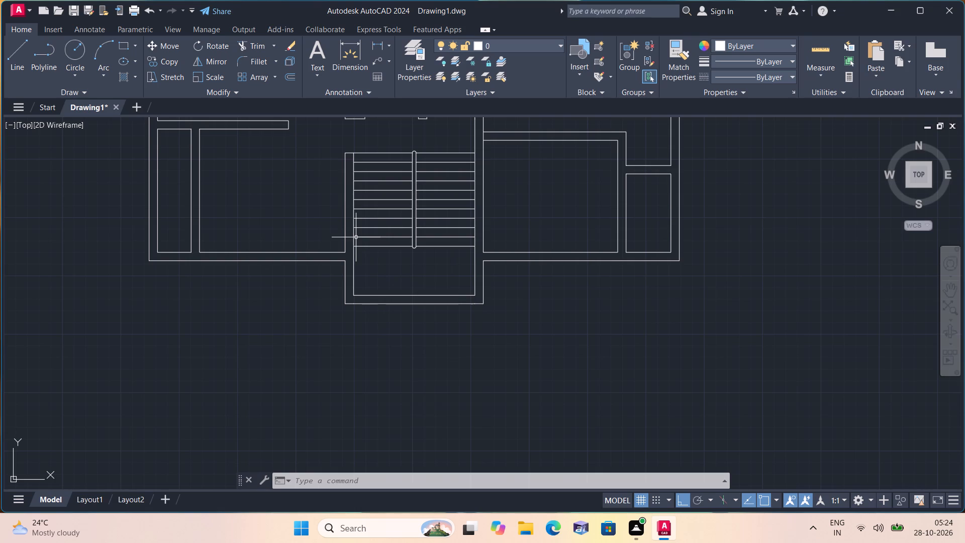
pyautogui.press('space')
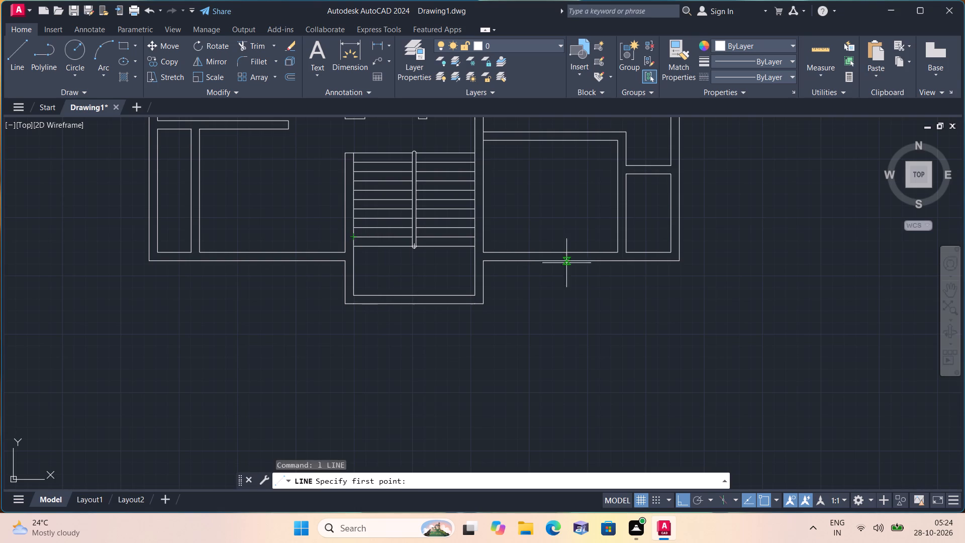
pyautogui.click(551, 252)
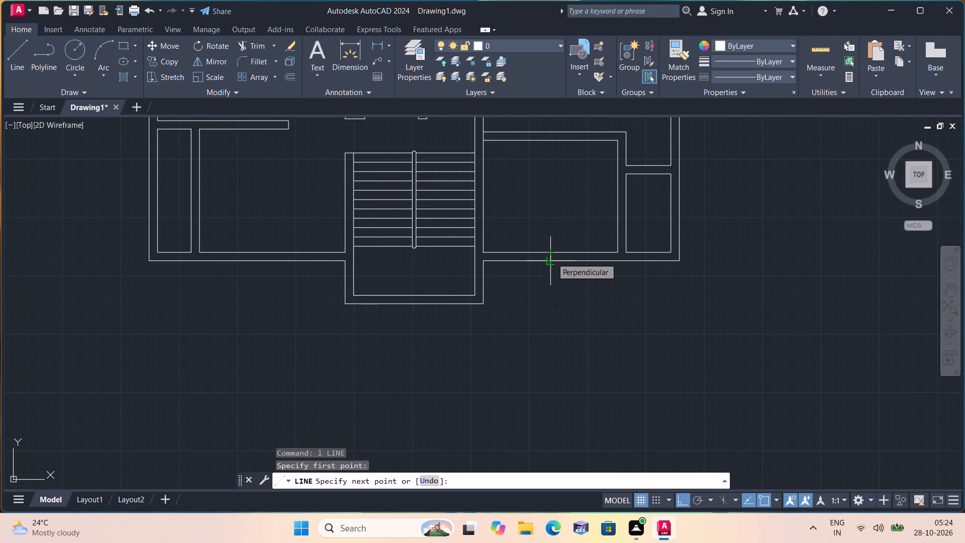
pyautogui.click(552, 258)
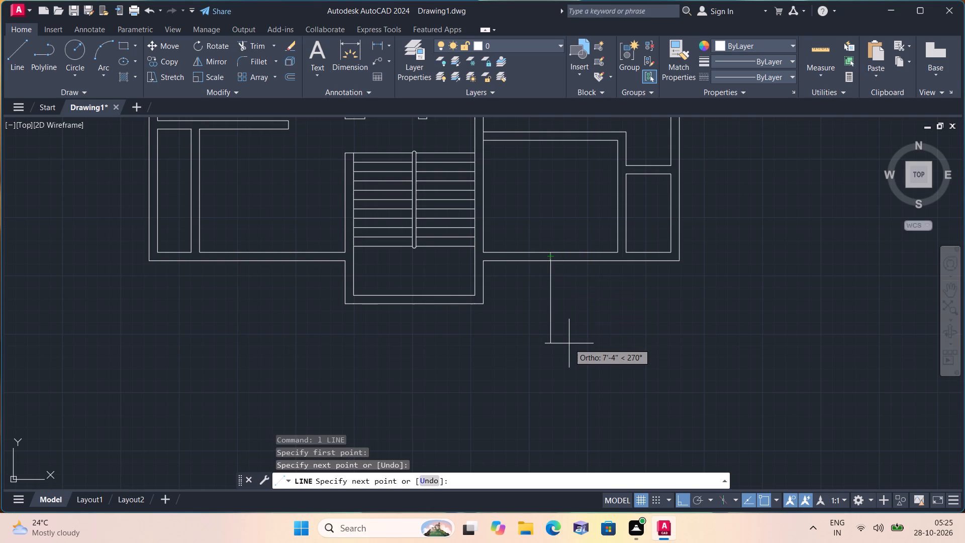
pyautogui.press('3')
pyautogui.write("'10")
pyautogui.hotkey('shift', '"')
pyautogui.press('space')
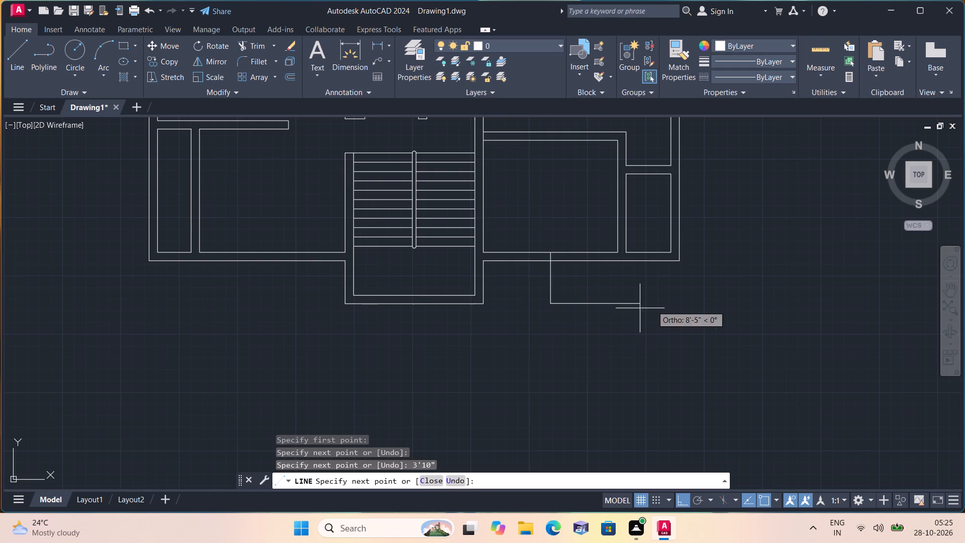
pyautogui.press('6')
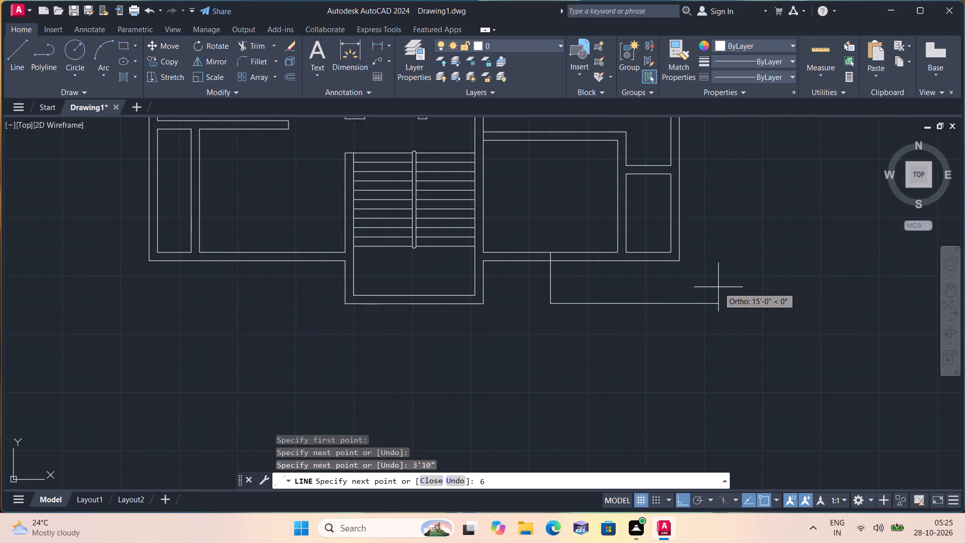
pyautogui.write("'6")
pyautogui.write('"')
pyautogui.press('space')
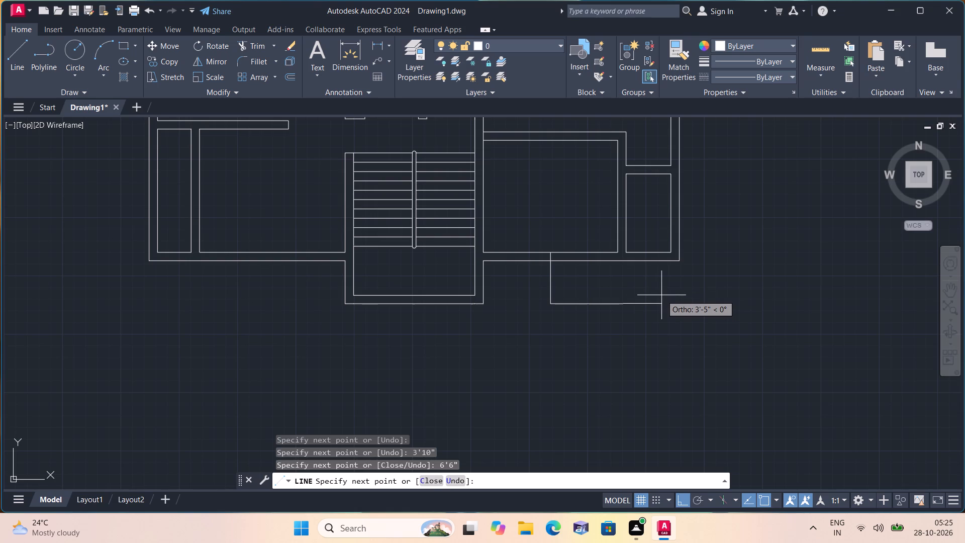
pyautogui.press('space')
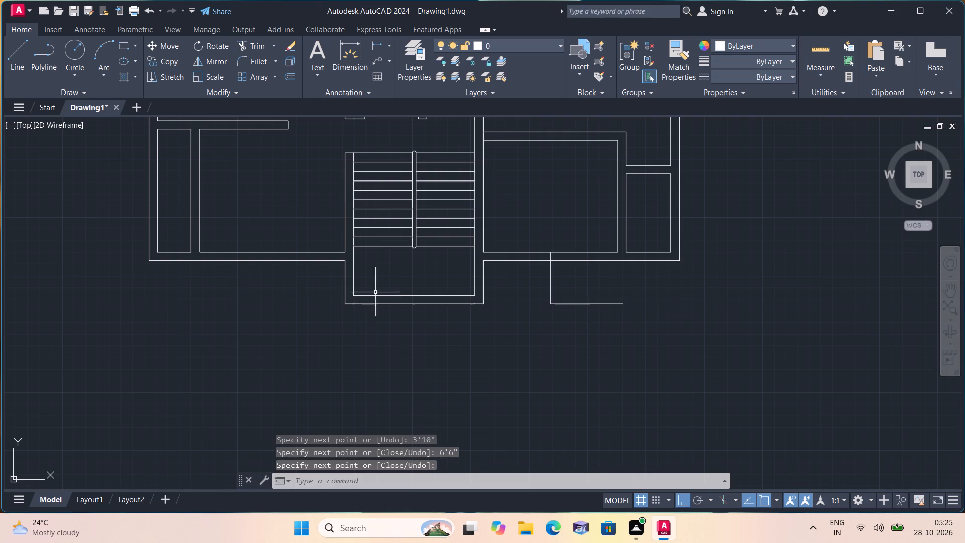
# Outline a projection below the left room: from its lower-left inner corner across the wall, 3'10" down, across, and up to the wall line's midpoint.
pyautogui.press('space')
pyautogui.scroll(1, 211, 254)
pyautogui.click(192, 248)
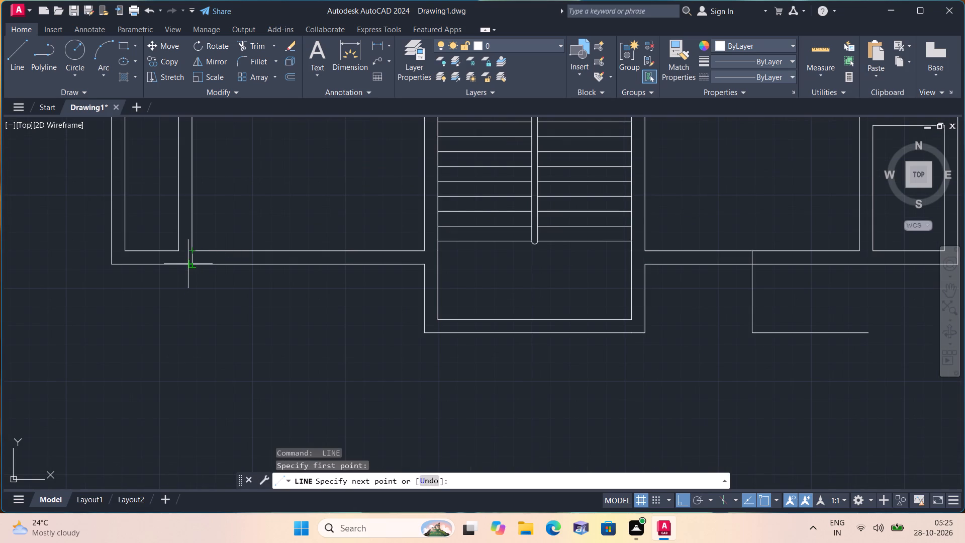
pyautogui.click(191, 265)
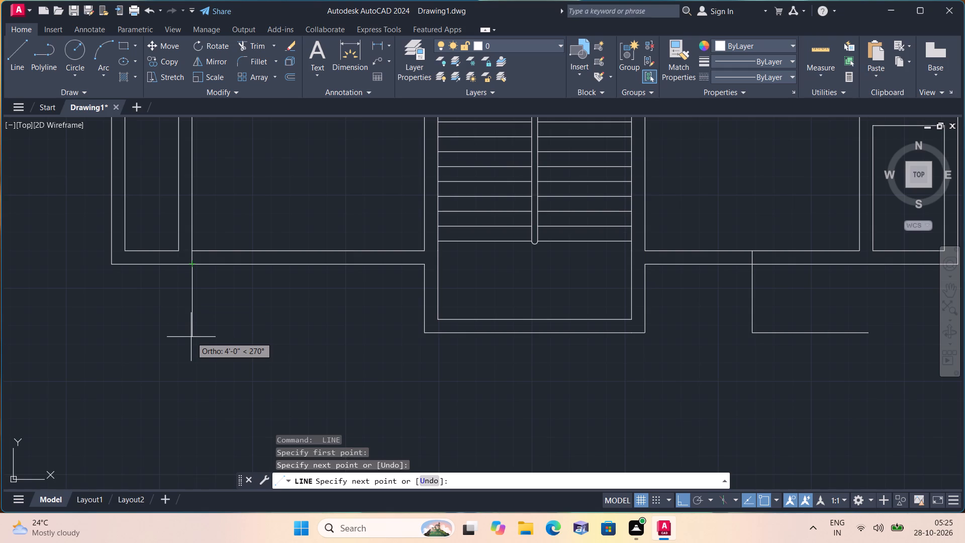
pyautogui.press('3')
pyautogui.press("'")
pyautogui.write('10')
pyautogui.write('"')
pyautogui.press('space')
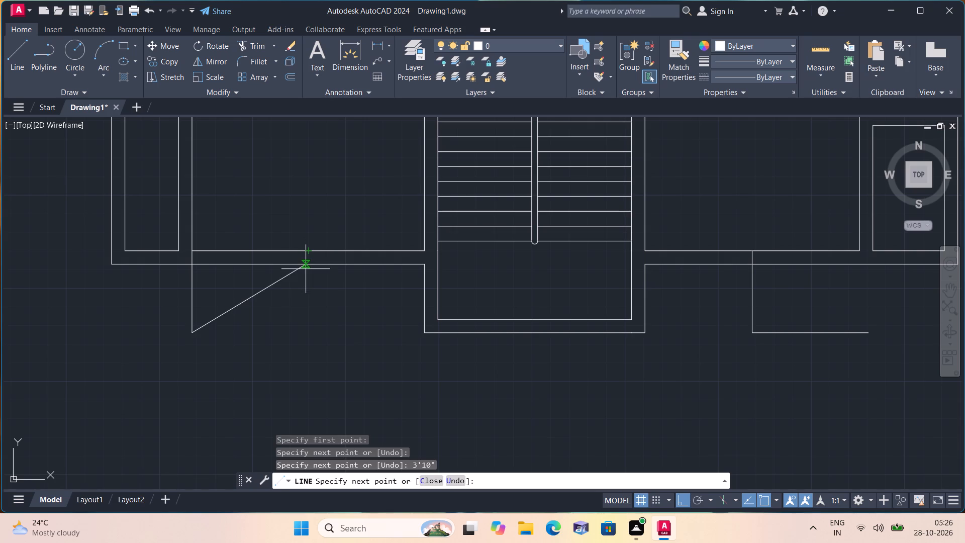
pyautogui.click(308, 332)
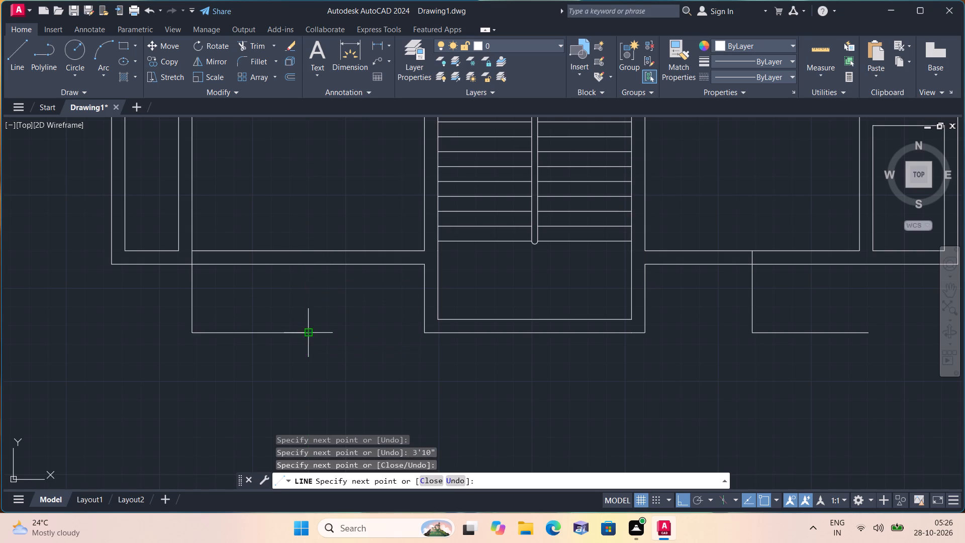
pyautogui.click(305, 250)
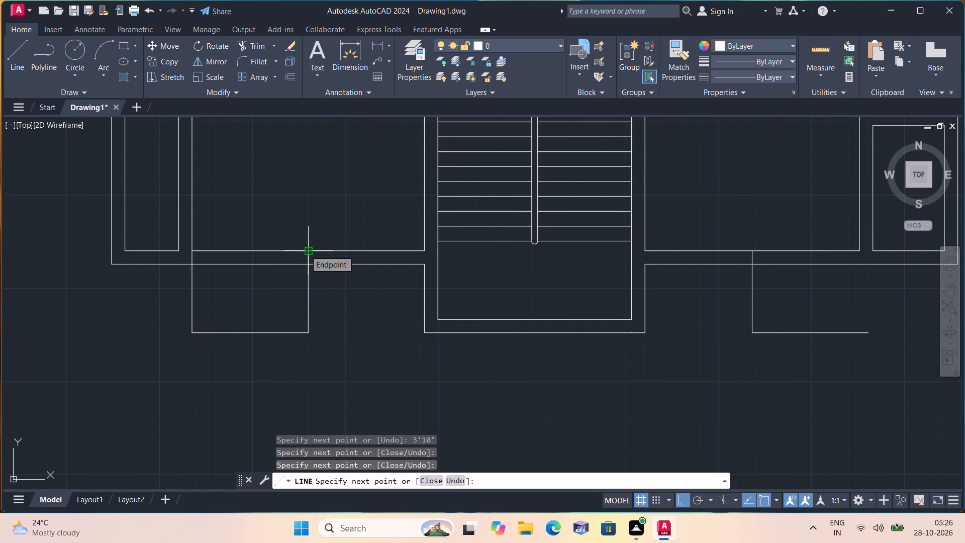
pyautogui.press('space')
# Offset the bottom and both side lines of the left room's projection outward by 4.5".
pyautogui.write('o')
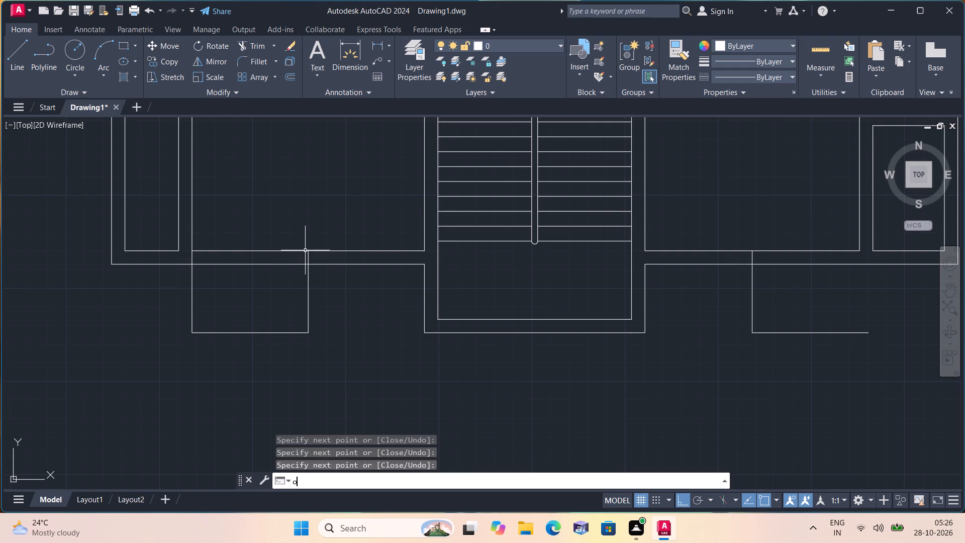
pyautogui.write('ff')
pyautogui.press('space')
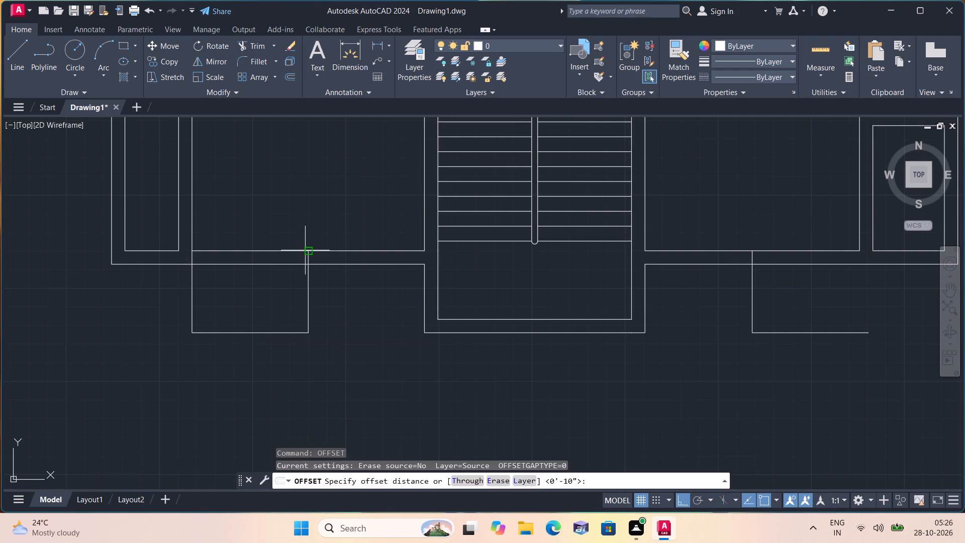
pyautogui.write('4.')
pyautogui.write('5"')
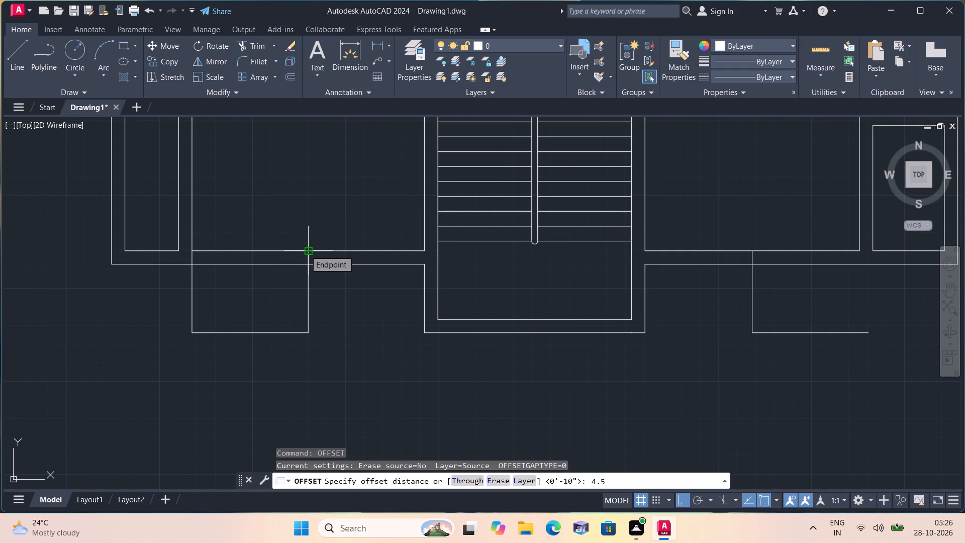
pyautogui.press('space')
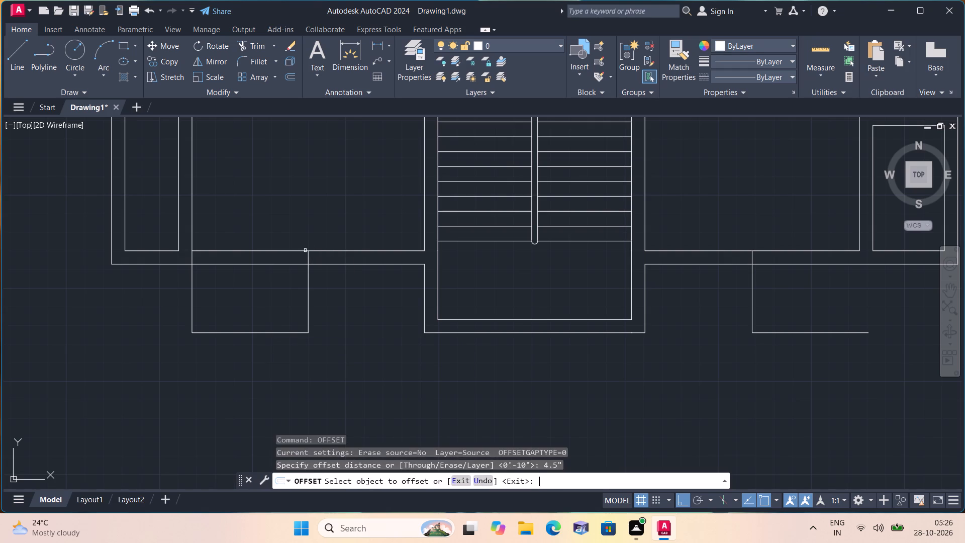
pyautogui.click(277, 332)
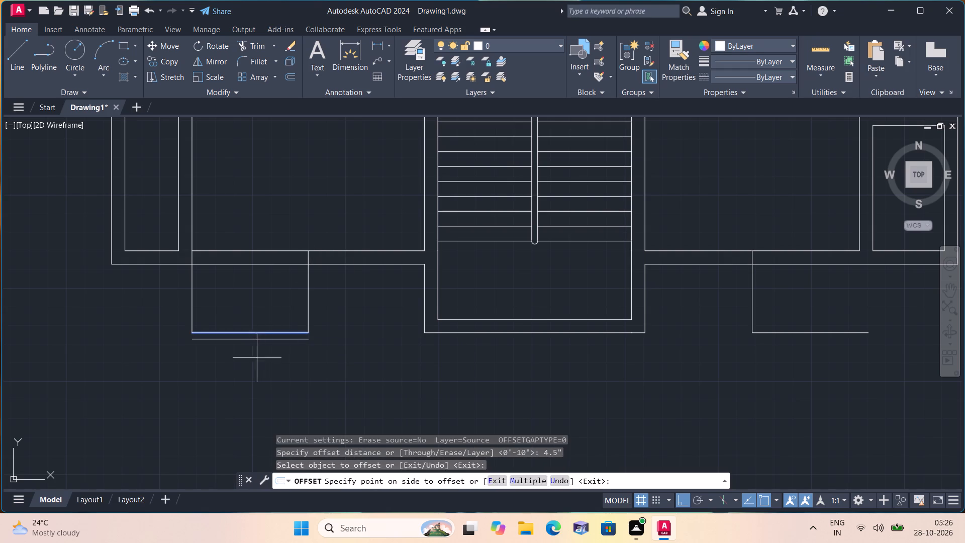
pyautogui.click(257, 360)
pyautogui.click(192, 305)
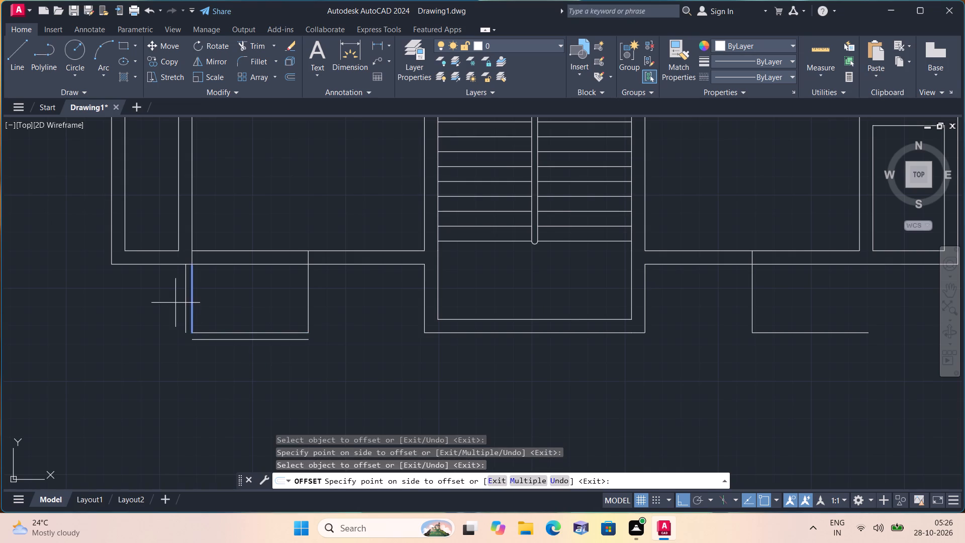
pyautogui.click(173, 303)
pyautogui.moveTo(308, 293); pyautogui.dragTo(326, 288)
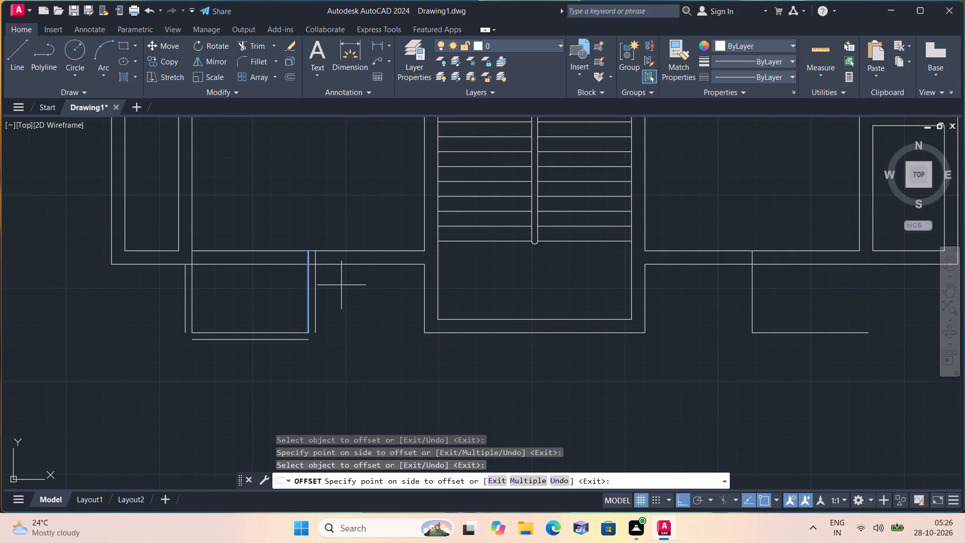
pyautogui.click(341, 285)
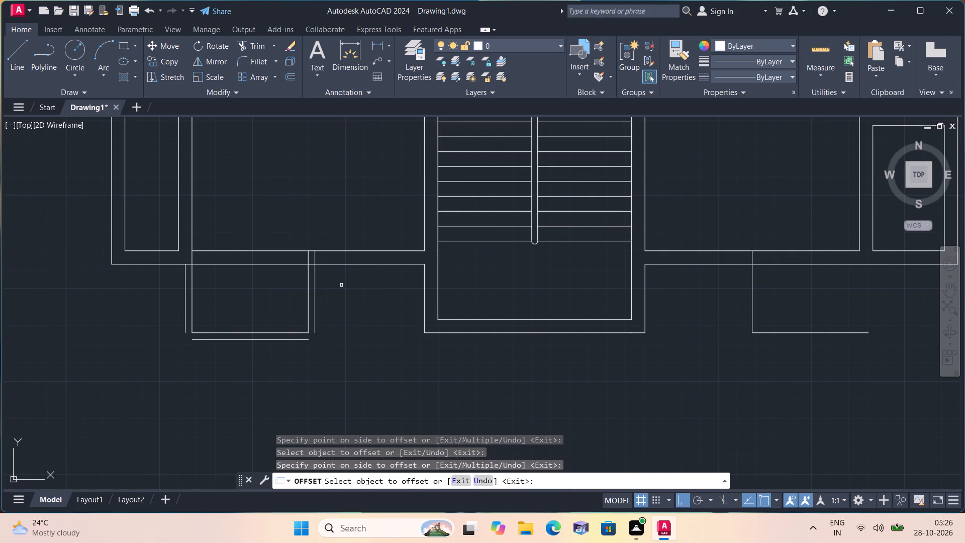
pyautogui.press('space')
# Close the outer lower-right corner of the left projection's wall with short lines joining the two offset lines.
pyautogui.write('l')
pyautogui.press('space')
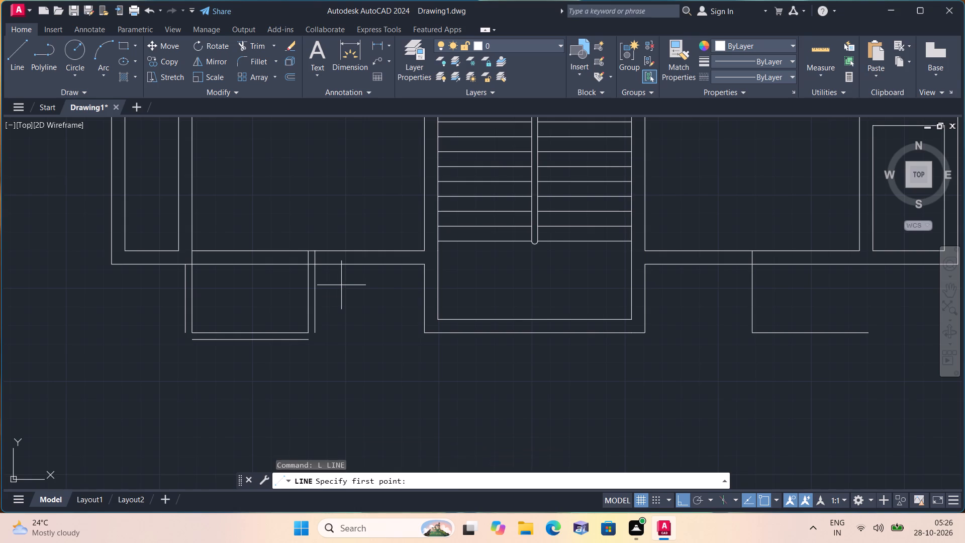
pyautogui.scroll(2, 348, 325)
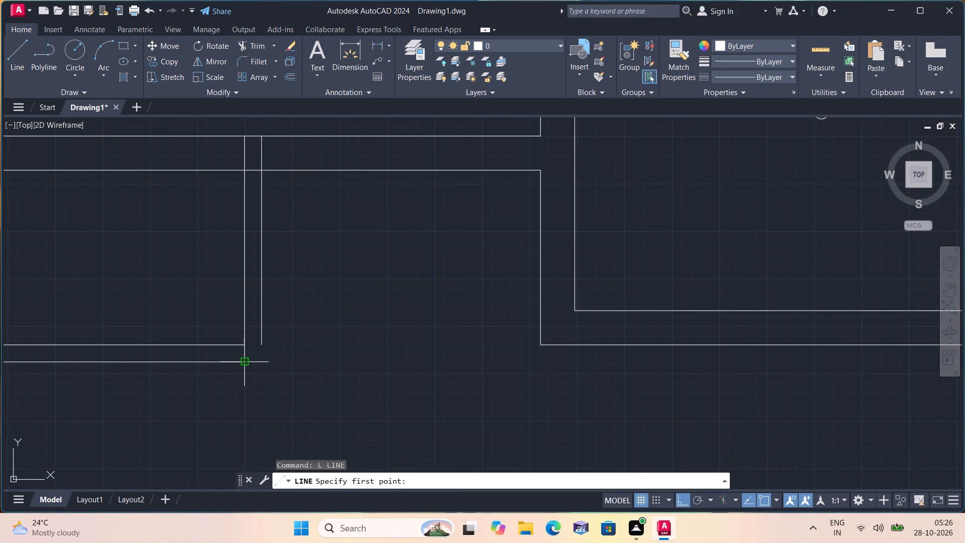
pyautogui.click(248, 358)
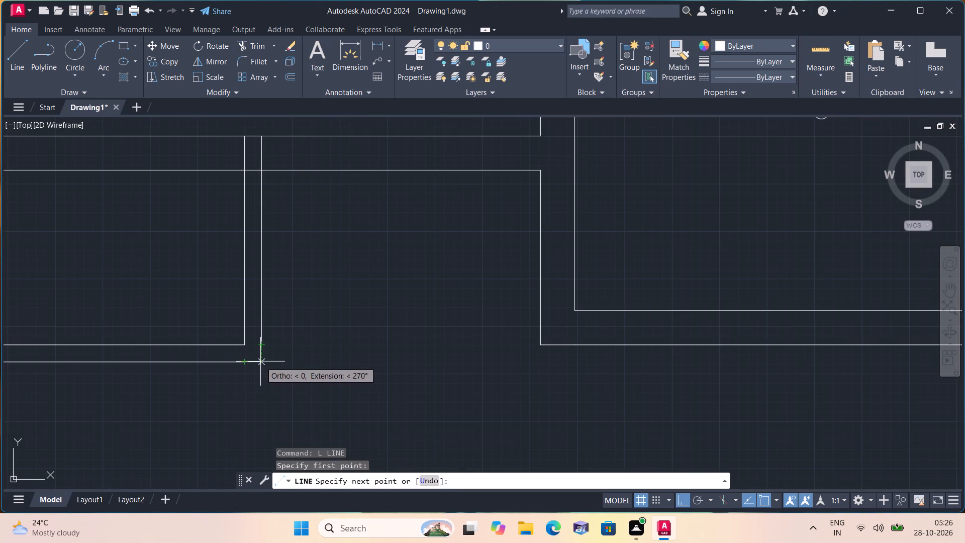
pyautogui.click(260, 362)
pyautogui.click(262, 343)
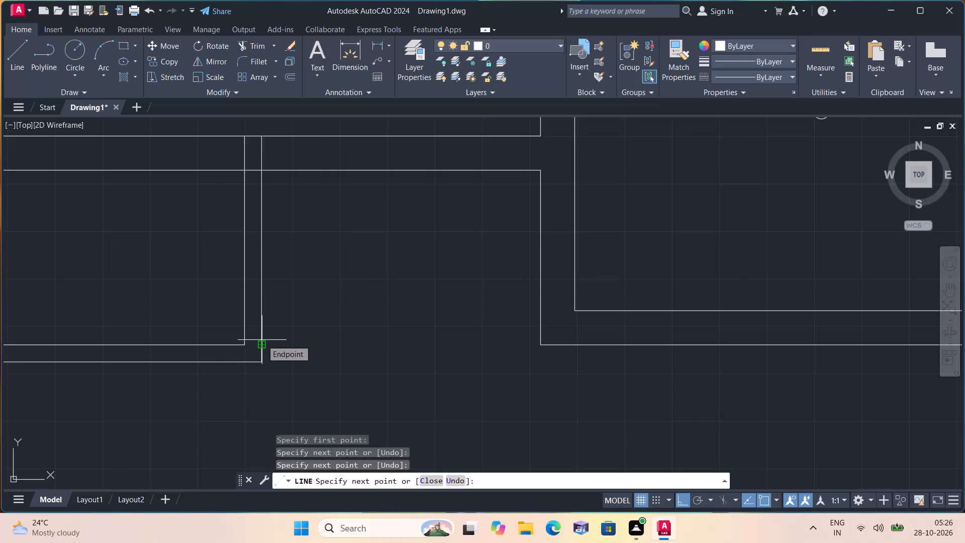
pyautogui.press('space')
# Close the outer lower-left corner of the left projection's wall with short lines joining the two offset lines.
pyautogui.scroll(-1, 313, 320)
pyautogui.moveTo(360, 302); pyautogui.dragTo(402, 284, button='middle')
pyautogui.scroll(1, 84, 338)
pyautogui.press('space')
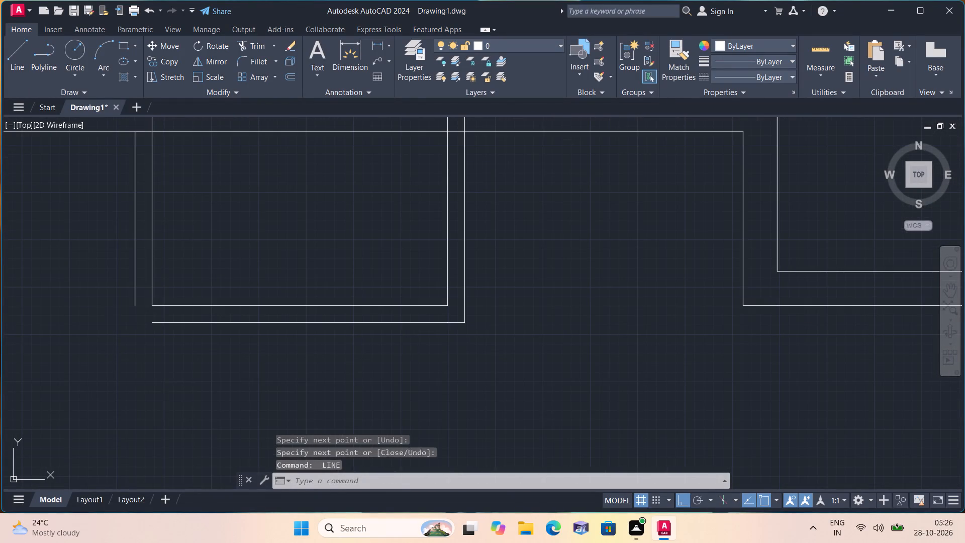
pyautogui.moveTo(136, 303); pyautogui.dragTo(129, 310)
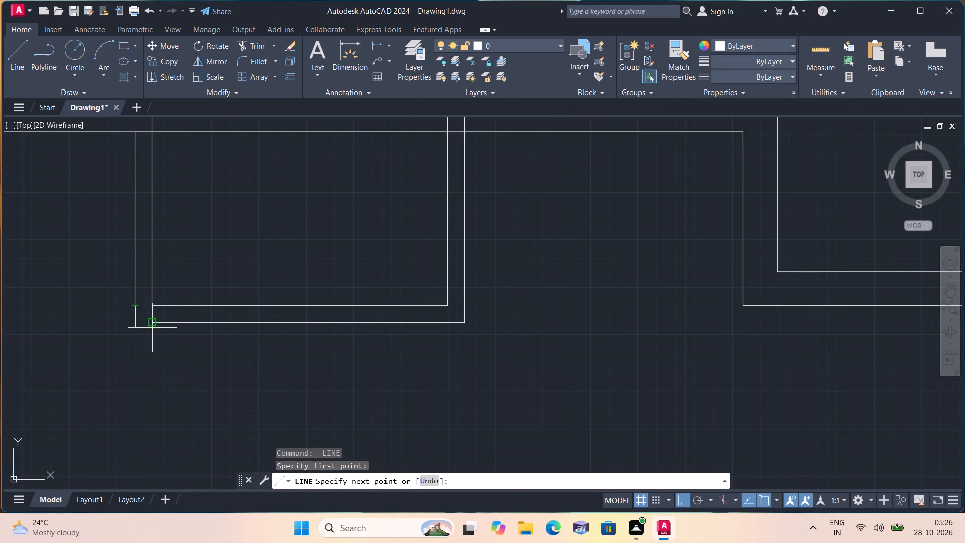
pyautogui.click(136, 321)
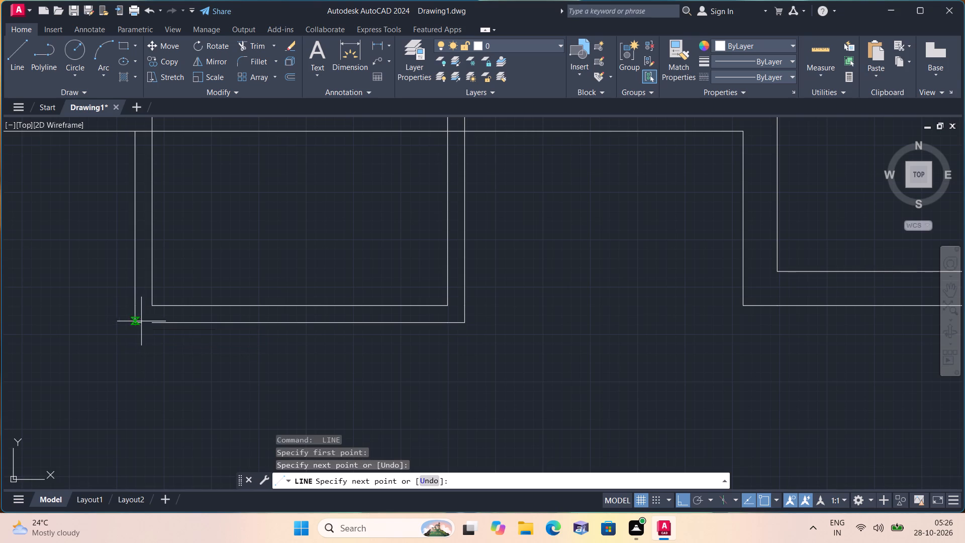
pyautogui.click(152, 321)
pyautogui.press('space')
# Measure the left projection's inner width with a linear dimension along the outer wall line.
pyautogui.scroll(-2, 176, 311)
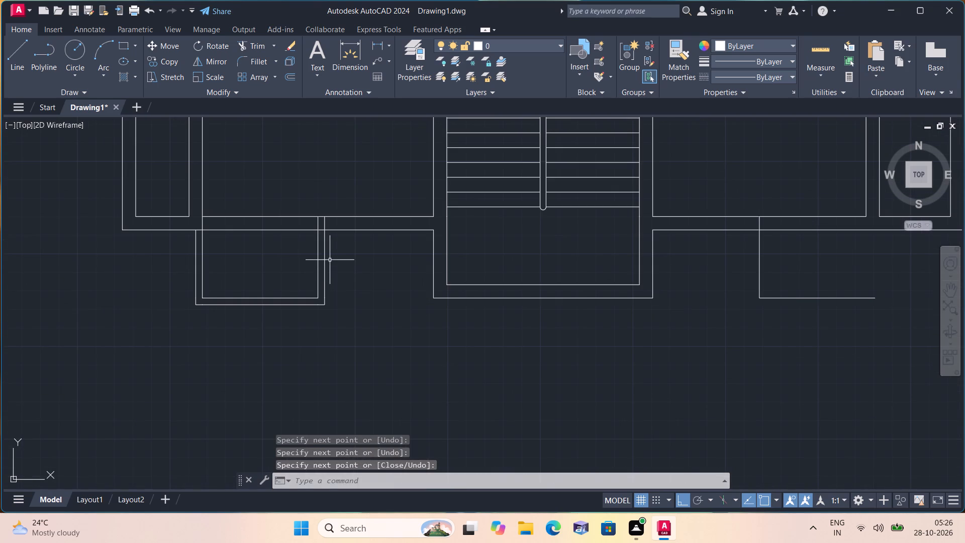
pyautogui.click(379, 40)
pyautogui.scroll(1, 211, 217)
pyautogui.click(199, 239)
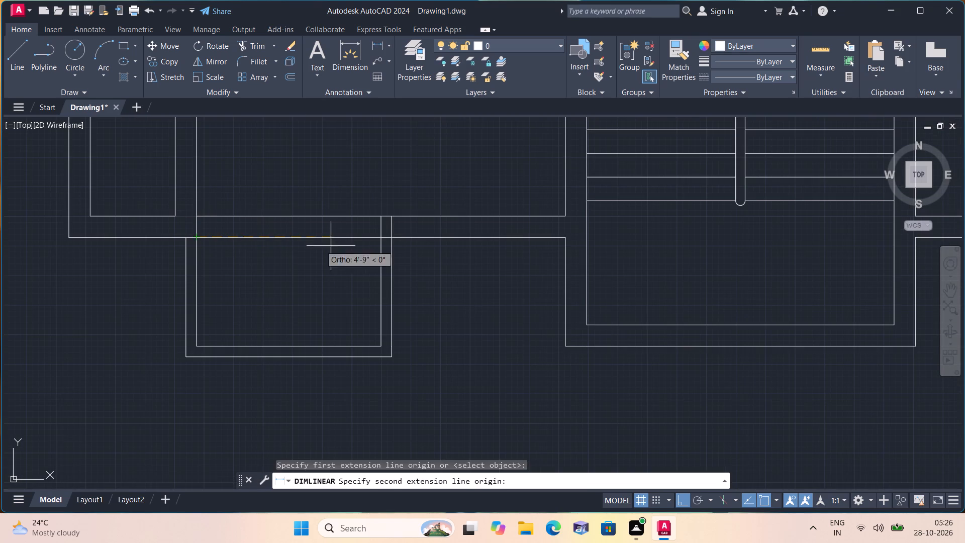
pyautogui.click(383, 238)
pyautogui.scroll(2, 303, 285)
pyautogui.scroll(2, 256, 264)
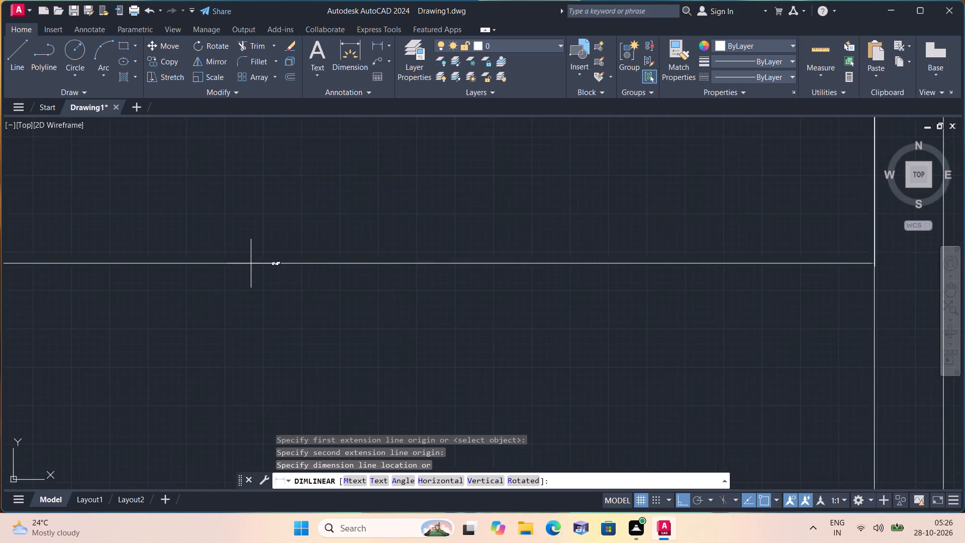
pyautogui.scroll(2, 311, 260)
pyautogui.scroll(-1, 311, 260)
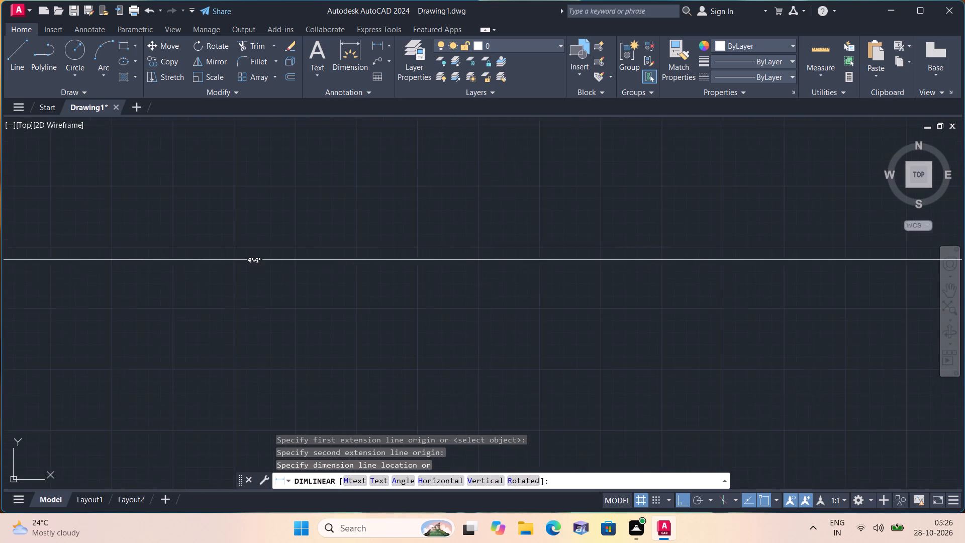
pyautogui.scroll(-4, 311, 260)
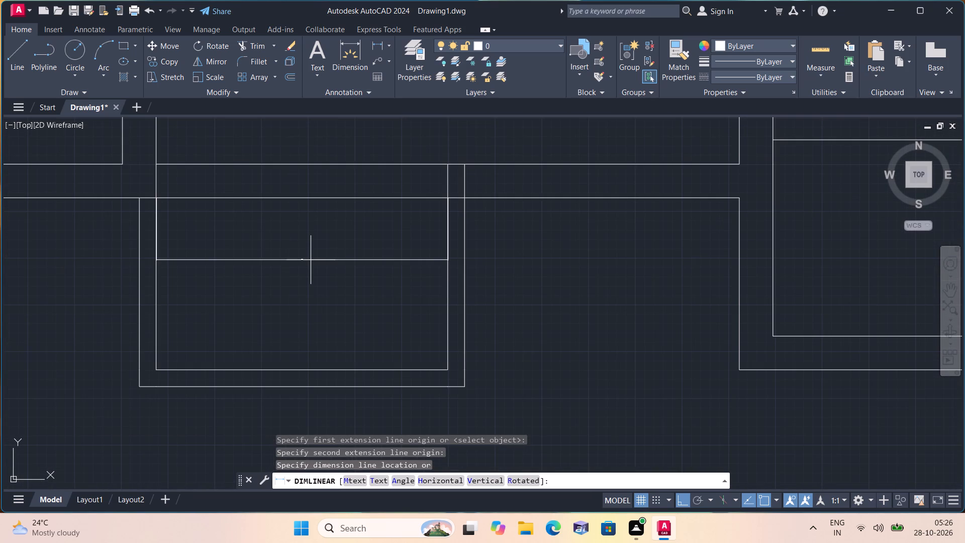
pyautogui.press('Escape')
pyautogui.scroll(-2, 311, 260)
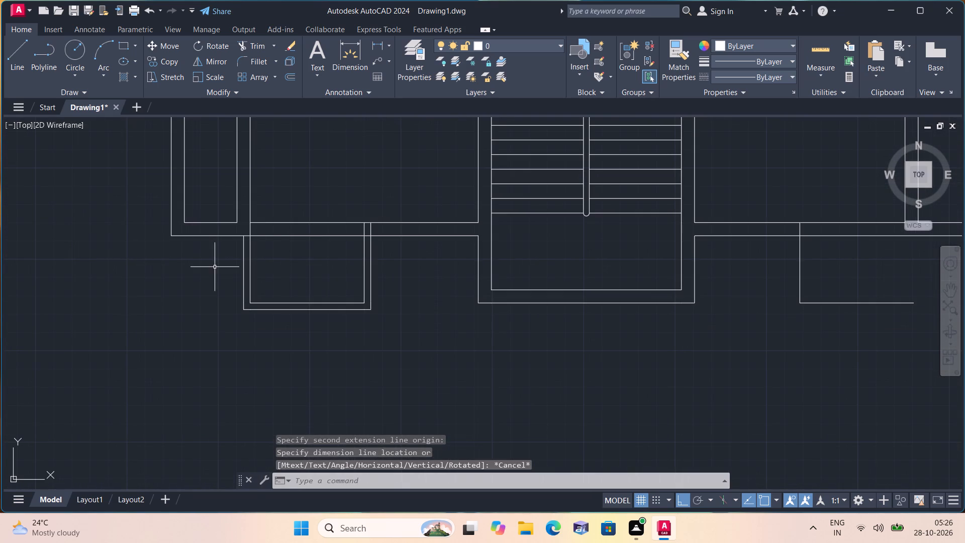
pyautogui.scroll(-1, 210, 278)
# Erase the horizontal bottom line of the unfinished projection below the right room.
pyautogui.moveTo(302, 292); pyautogui.dragTo(282, 272, button='middle')
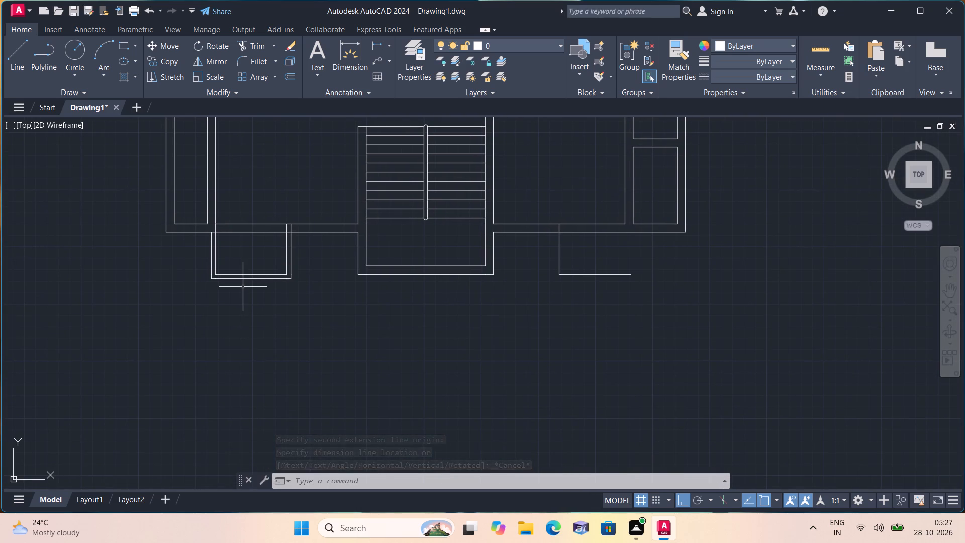
pyautogui.moveTo(353, 279); pyautogui.dragTo(111, 288, button='middle')
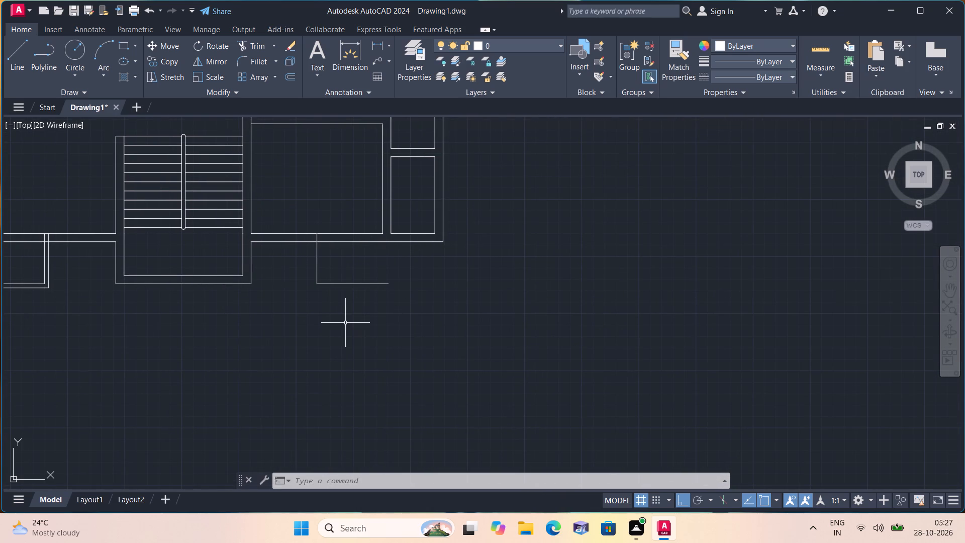
pyautogui.click(380, 290)
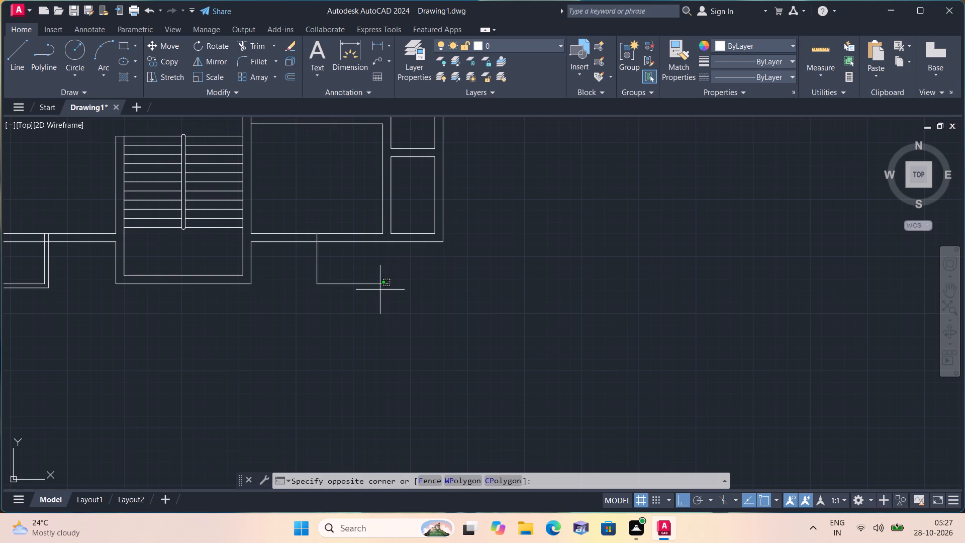
pyautogui.click(347, 264)
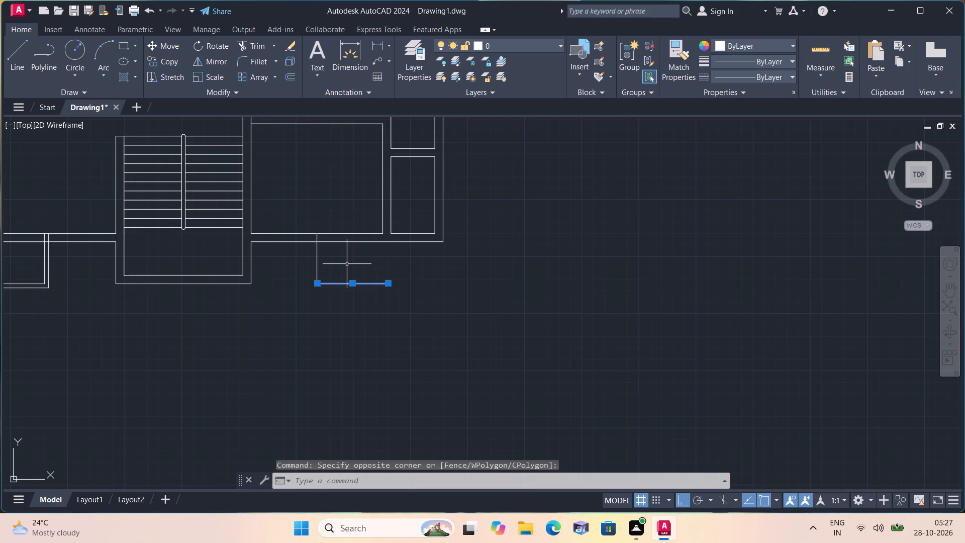
pyautogui.press('Delete')
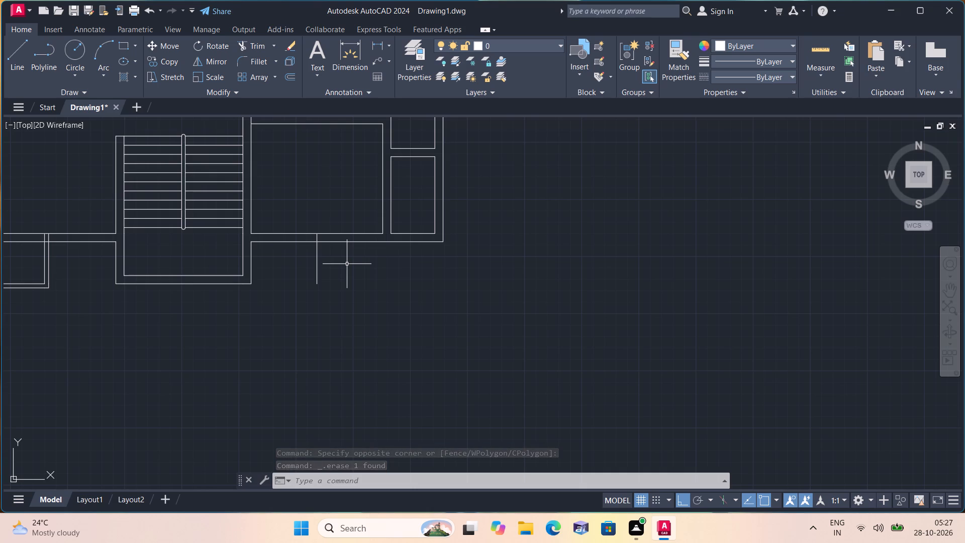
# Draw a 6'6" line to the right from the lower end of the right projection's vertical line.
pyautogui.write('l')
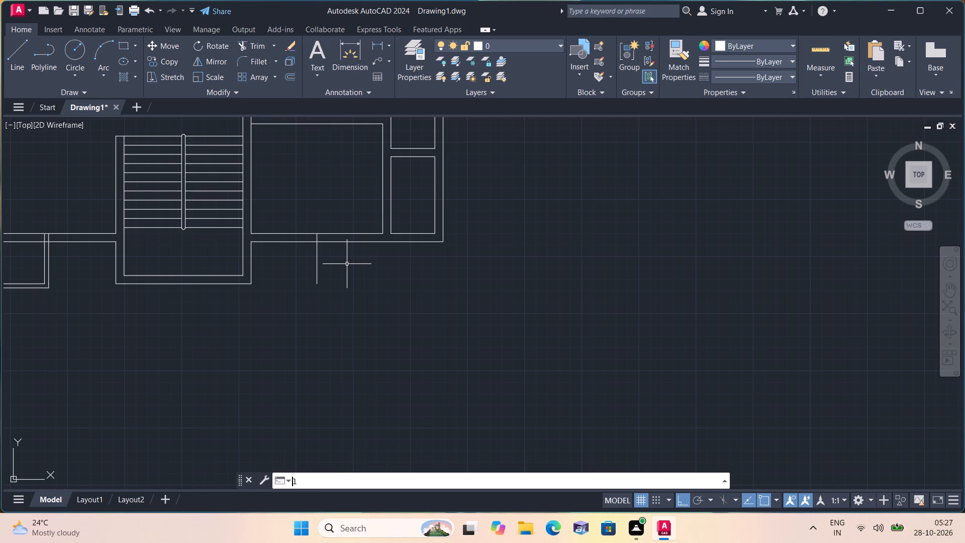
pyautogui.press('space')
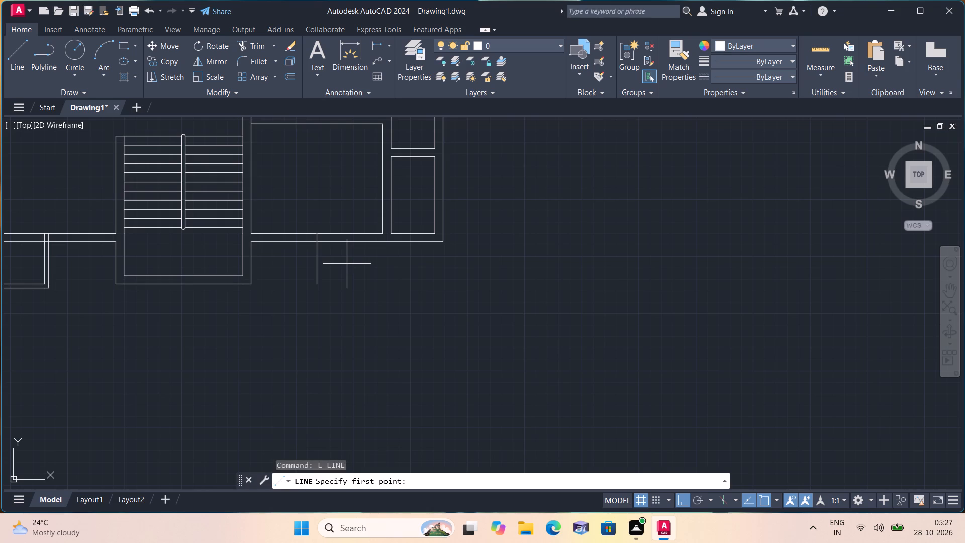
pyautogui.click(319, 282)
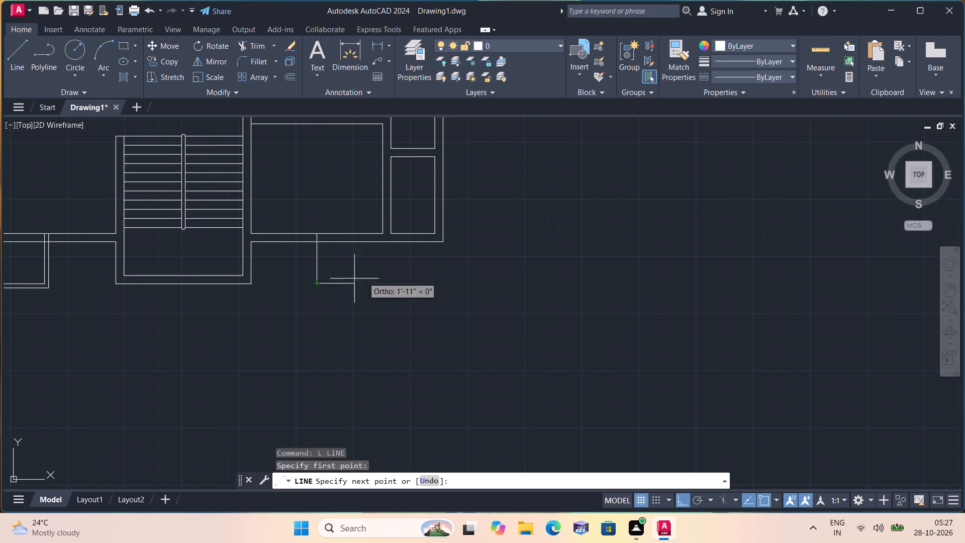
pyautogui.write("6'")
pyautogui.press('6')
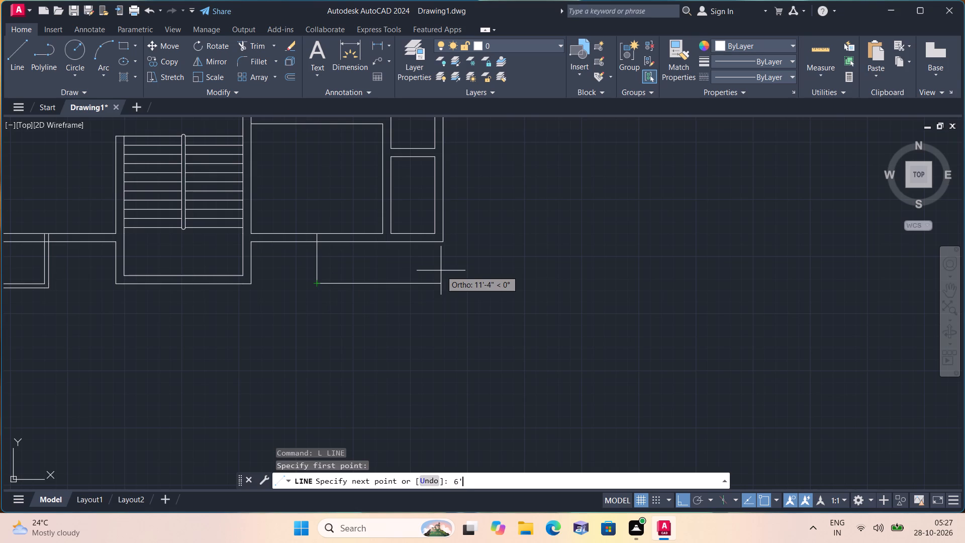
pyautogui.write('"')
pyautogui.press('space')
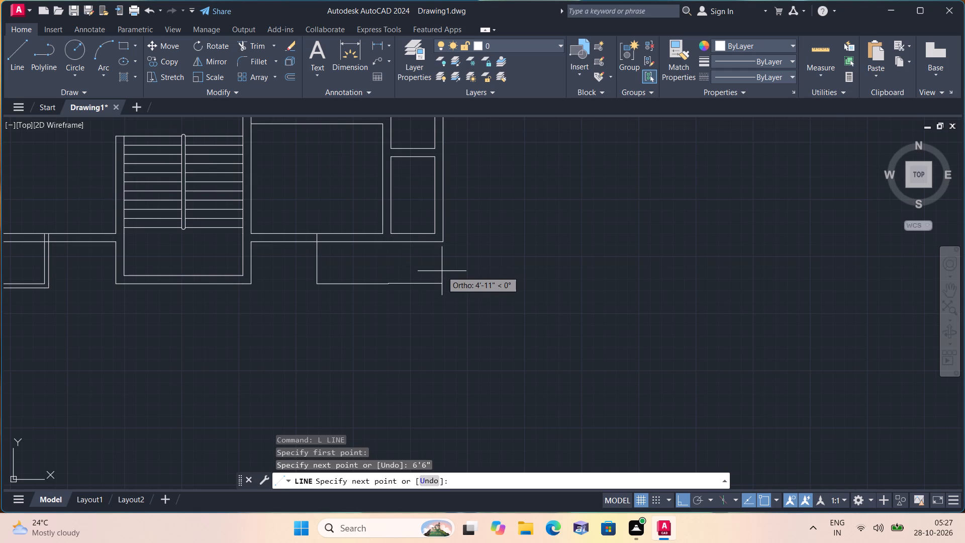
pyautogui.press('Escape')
# Erase the right room's projection lines, including the short line across the wall.
pyautogui.scroll(1, 317, 252)
pyautogui.click(358, 307)
pyautogui.click(298, 262)
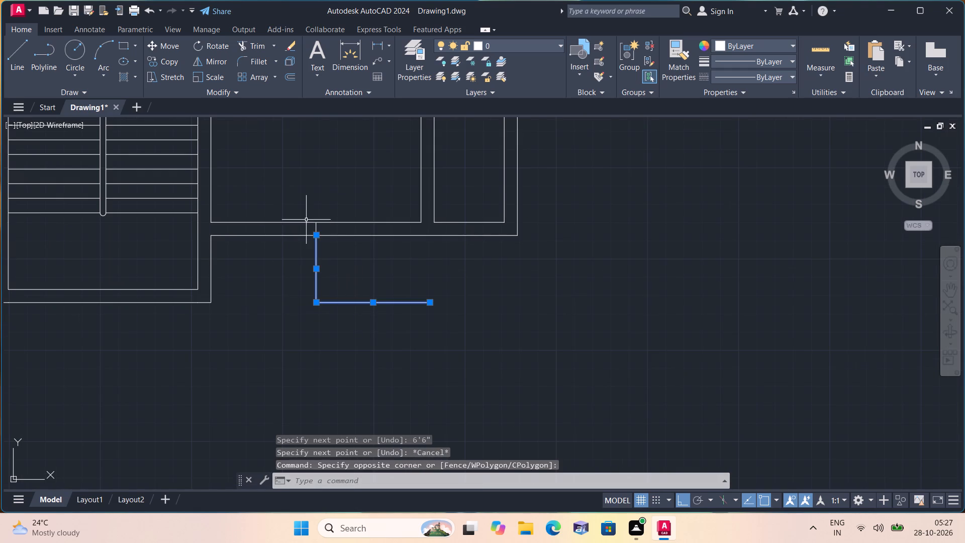
pyautogui.click(317, 227)
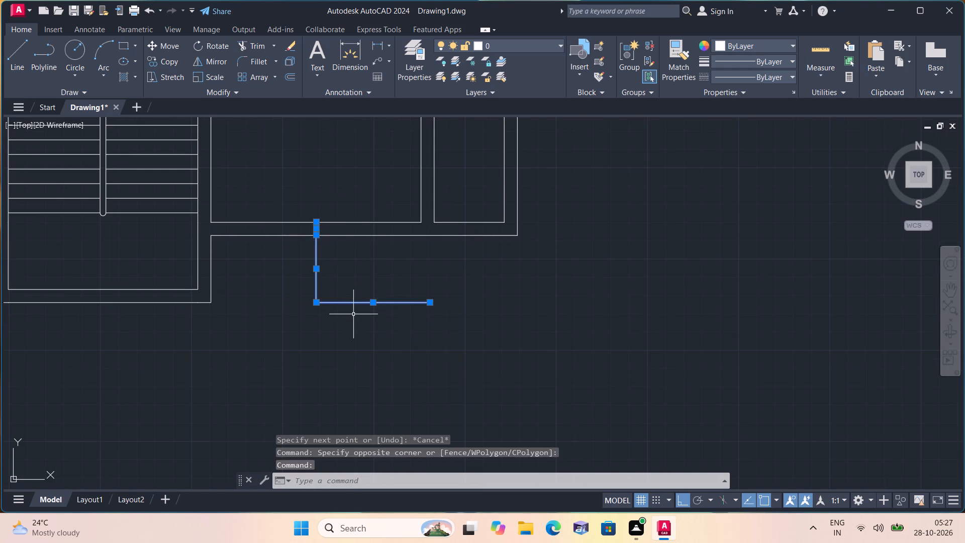
pyautogui.press('Delete')
pyautogui.scroll(-1, 432, 288)
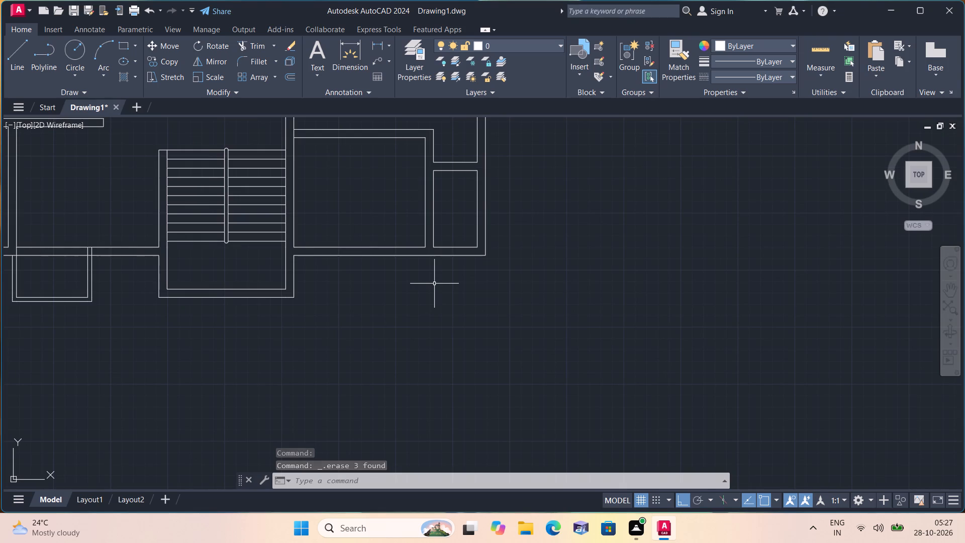
# Draw a helper line from the midpoint of the lower-right small room's bottom inner line to that room's lower-left corner.
pyautogui.press('l')
pyautogui.press('space')
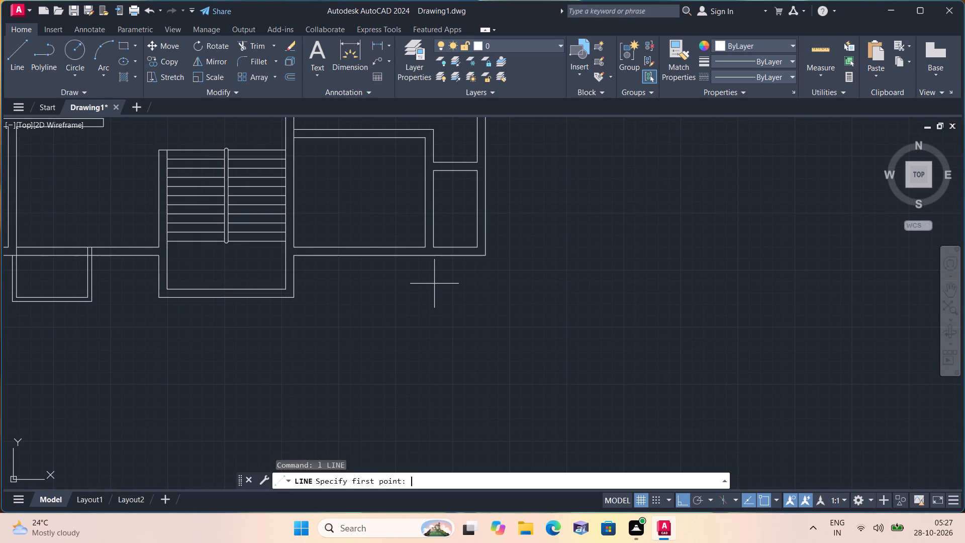
pyautogui.scroll(3, 444, 245)
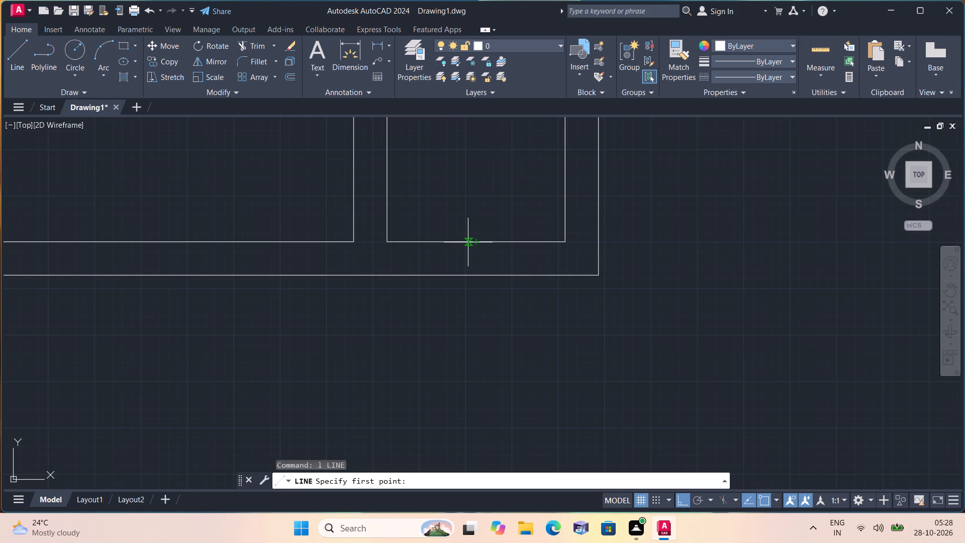
pyautogui.click(477, 242)
pyautogui.click(383, 239)
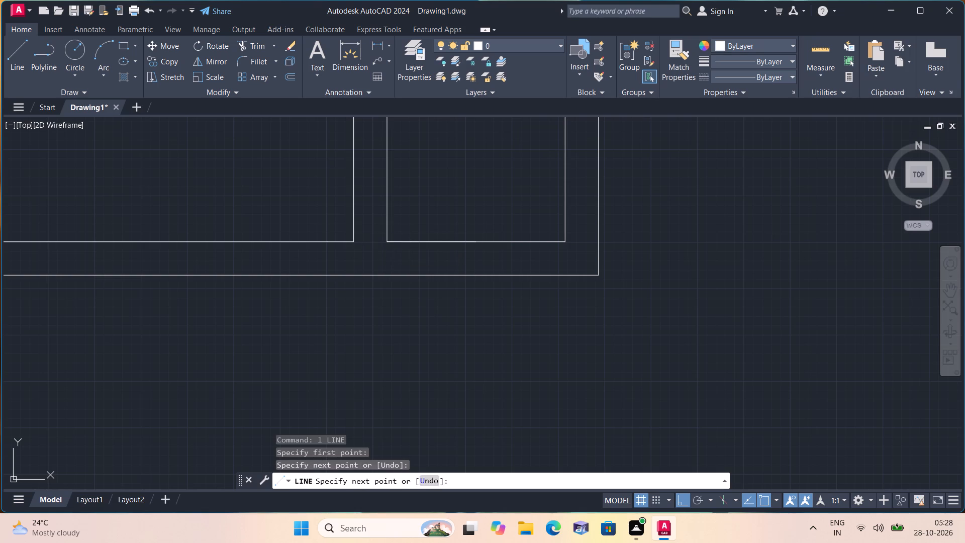
pyautogui.press('space')
# Draw a line from the helper line's midpoint straight down across the wall to the outer wall line.
pyautogui.press('space')
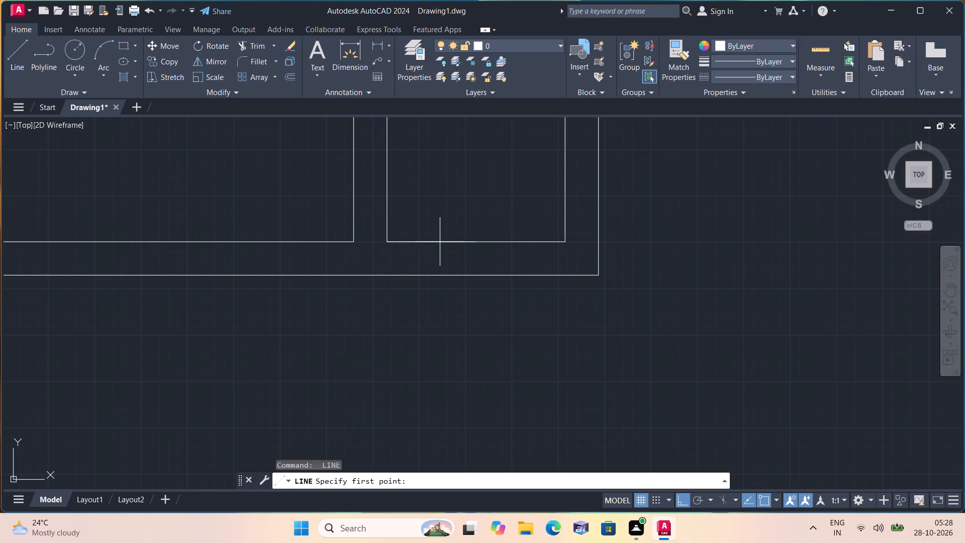
pyautogui.click(433, 239)
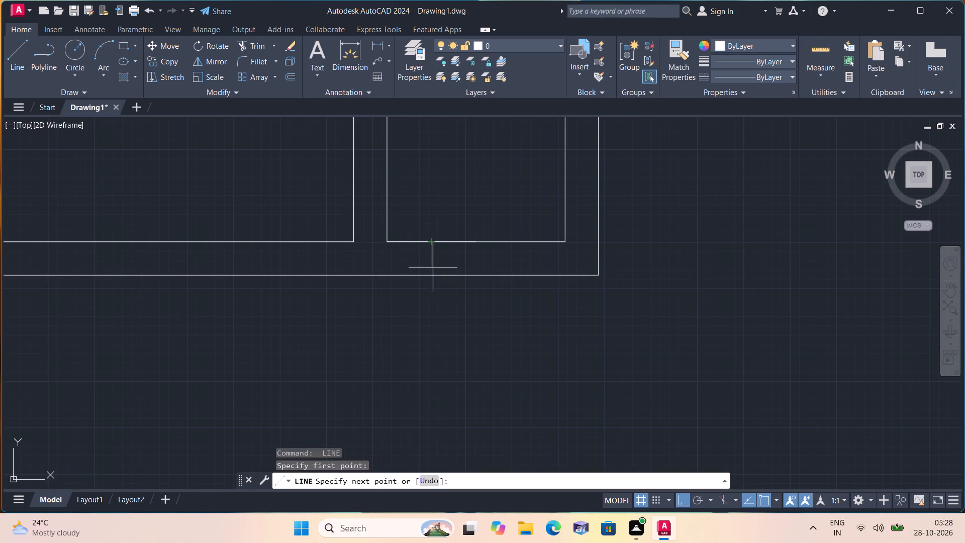
pyautogui.click(432, 272)
pyautogui.press('space')
# Erase the helper line along the small room's bottom inner wall line.
pyautogui.scroll(1, 449, 245)
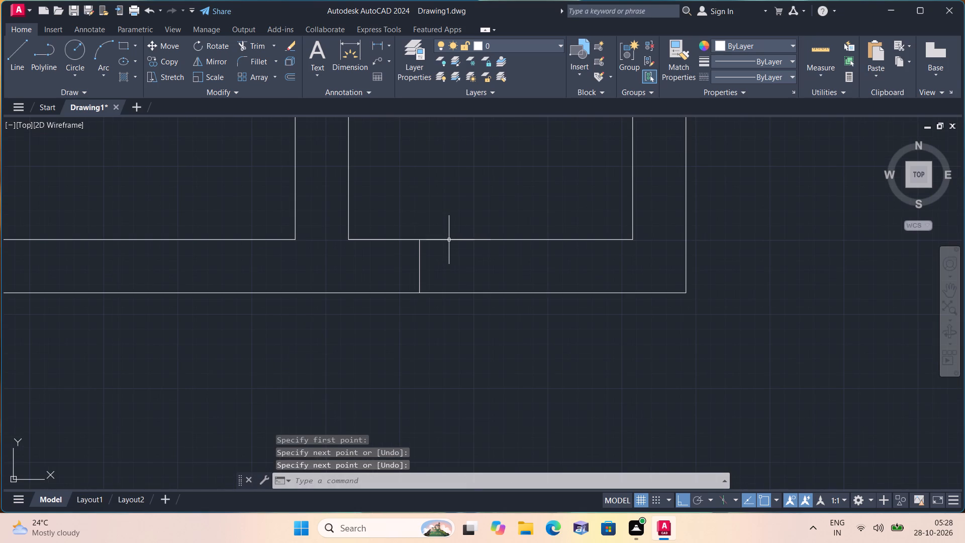
pyautogui.click(448, 240)
pyautogui.scroll(-1, 448, 240)
pyautogui.press('Delete')
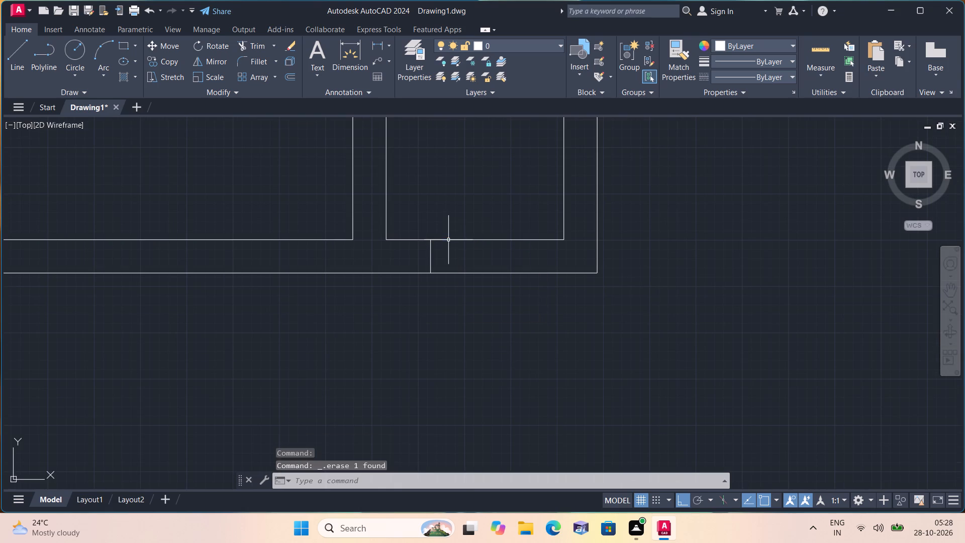
# Draw the right room's projection from the short wall line's lower end: 3'10" down, 6'6" left, and back up to the outer wall line.
pyautogui.scroll(-1, 448, 240)
pyautogui.press('l')
pyautogui.press('space')
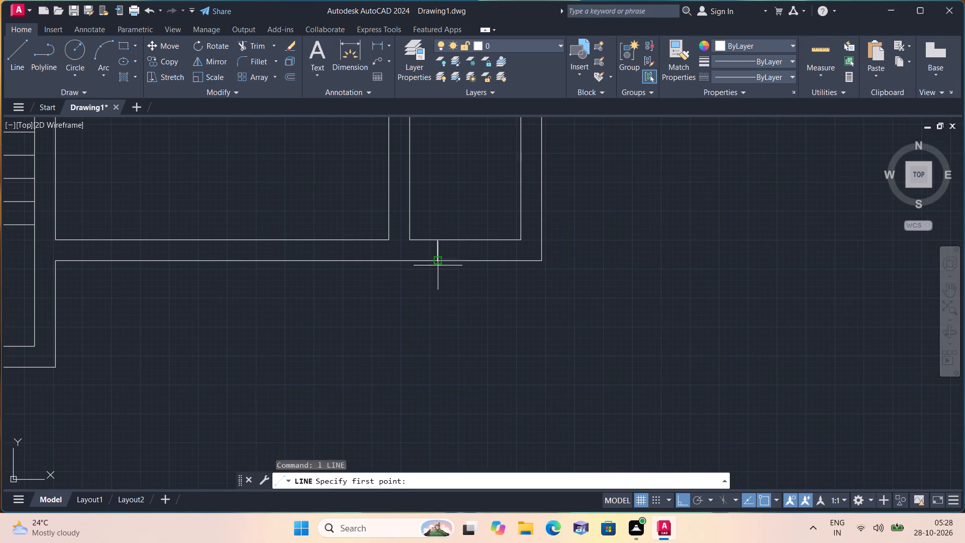
pyautogui.click(440, 259)
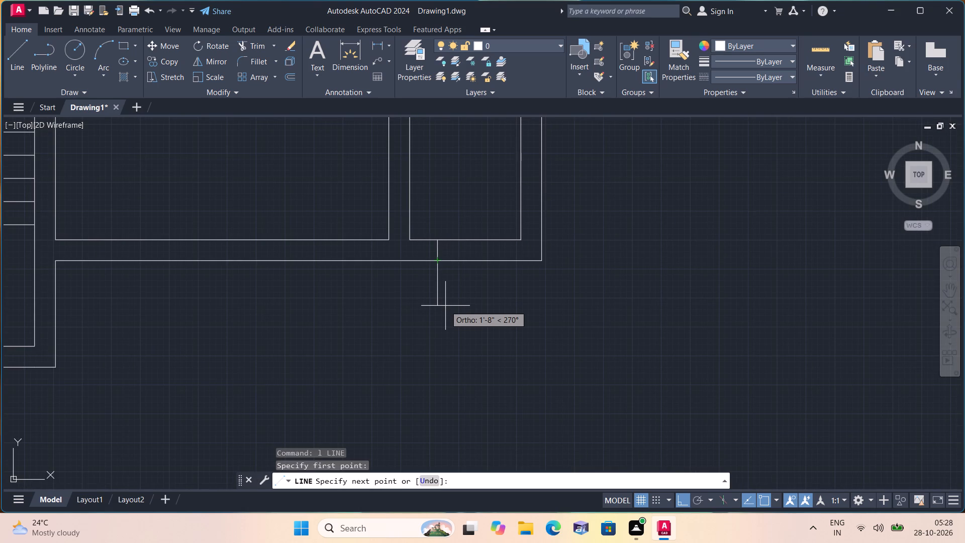
pyautogui.press('3')
pyautogui.write("'10")
pyautogui.hotkey('shift', '"')
pyautogui.press('space')
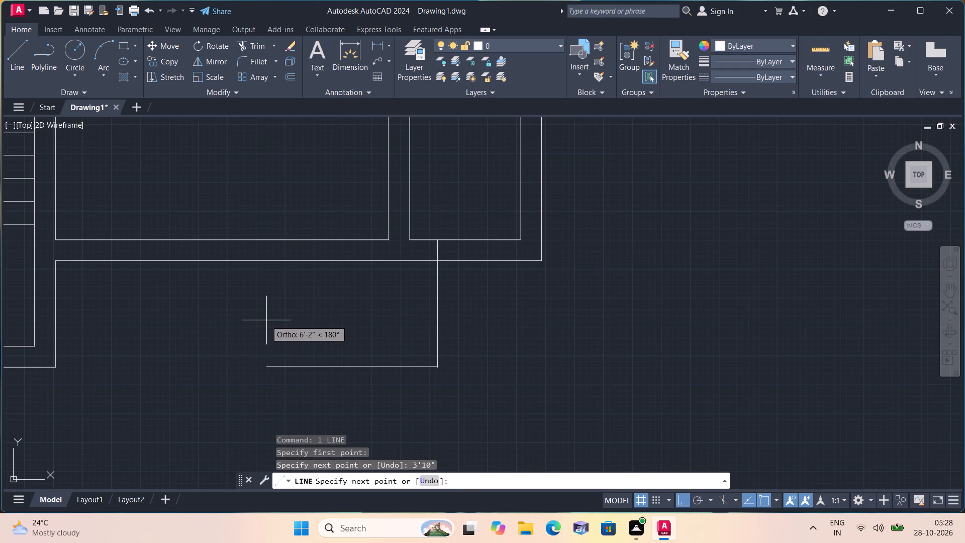
pyautogui.write("6'6")
pyautogui.hotkey('shift', '"')
pyautogui.press('space')
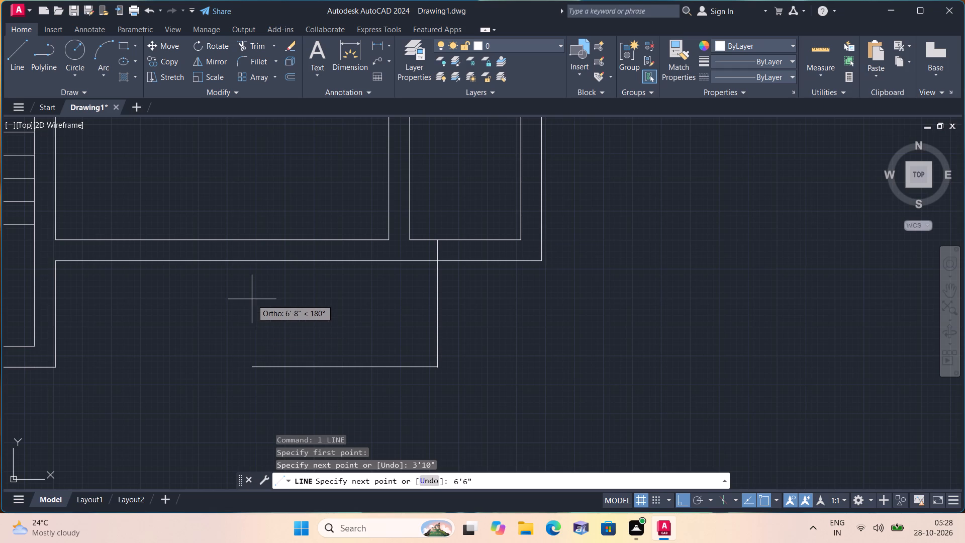
pyautogui.click(257, 261)
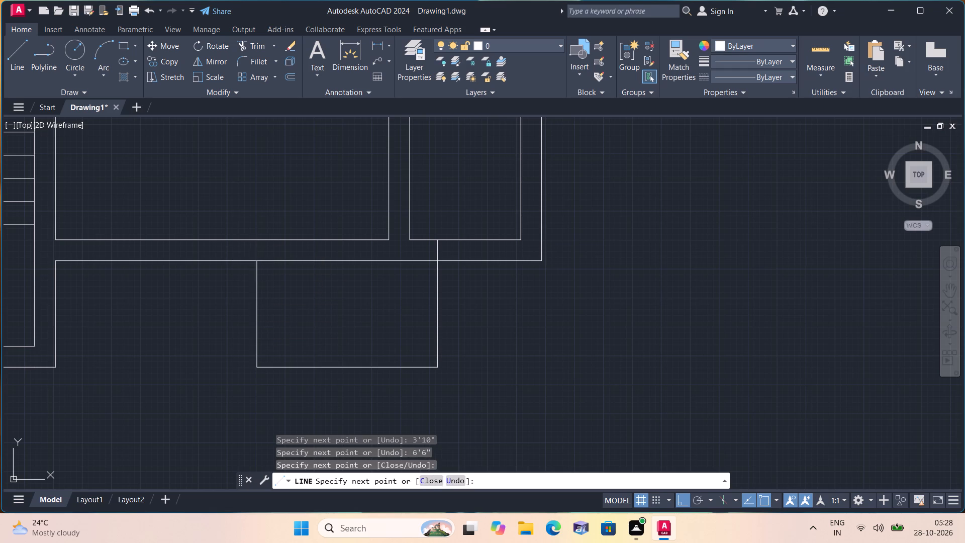
pyautogui.press('space')
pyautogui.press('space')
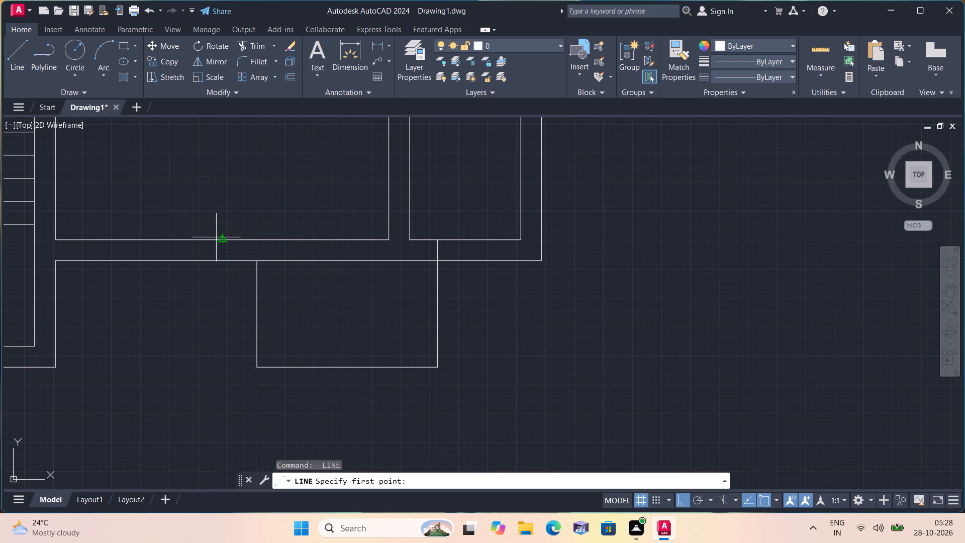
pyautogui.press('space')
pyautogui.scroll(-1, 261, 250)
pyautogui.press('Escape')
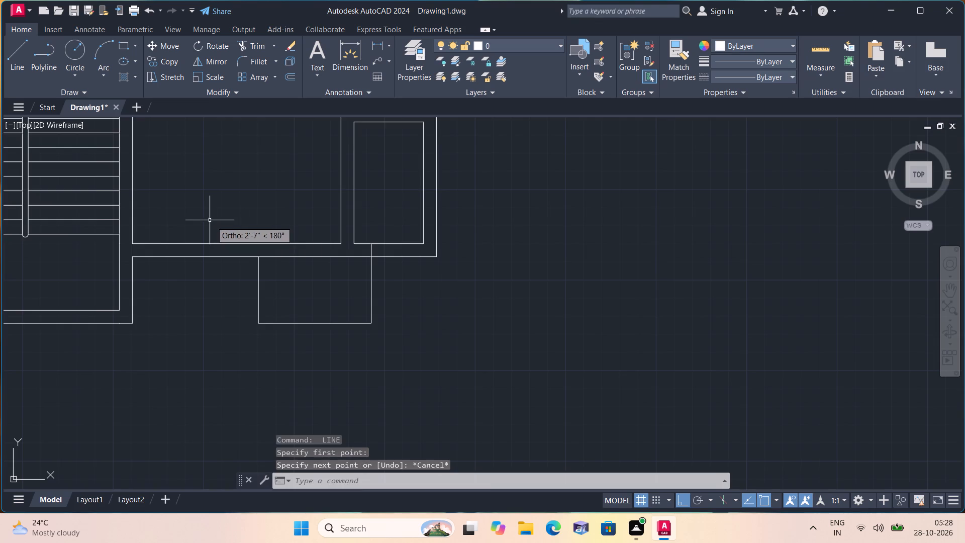
# Offset the right projection's two side lines and bottom line outward by 4.5".
pyautogui.scroll(-1, 208, 220)
pyautogui.press('o')
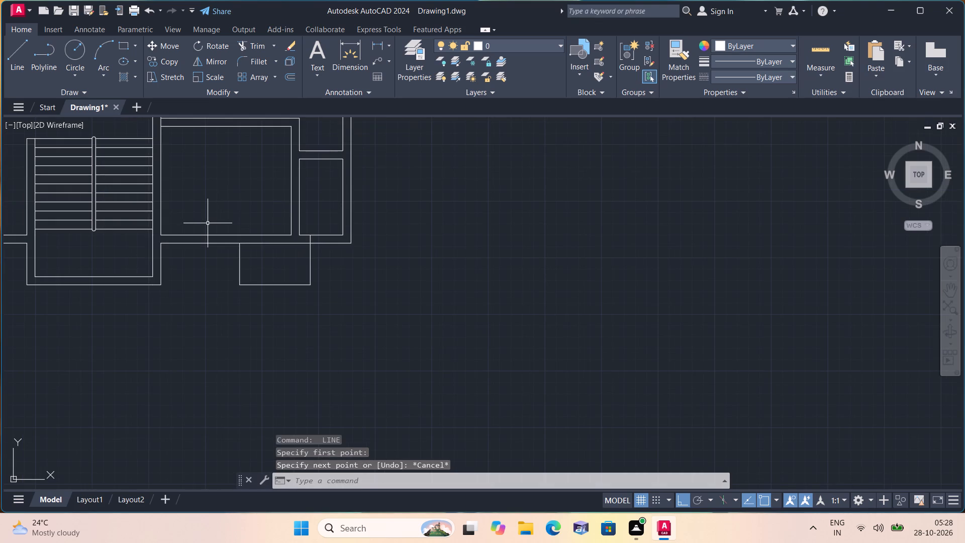
pyautogui.write('ff')
pyautogui.press('space')
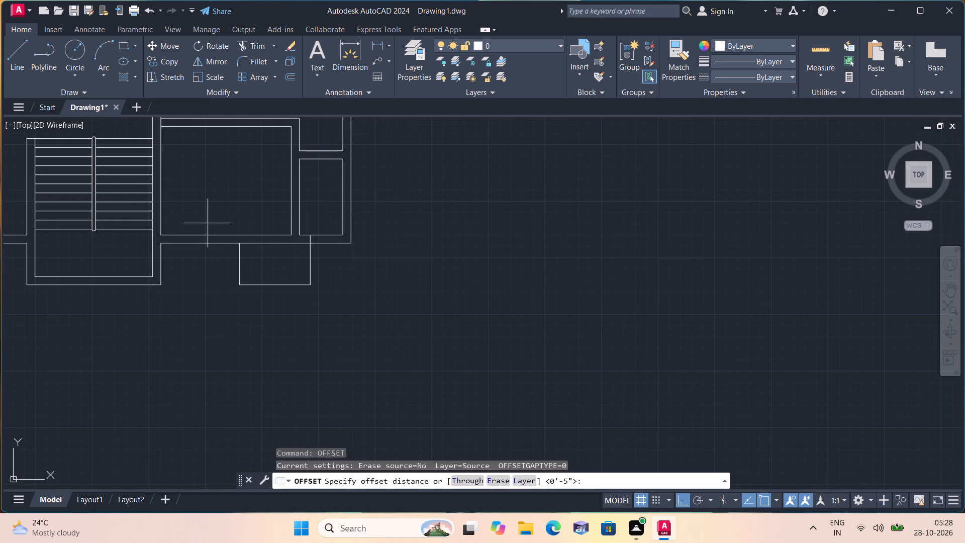
pyautogui.write('4.')
pyautogui.write('5"')
pyautogui.press('space')
pyautogui.scroll(1, 264, 278)
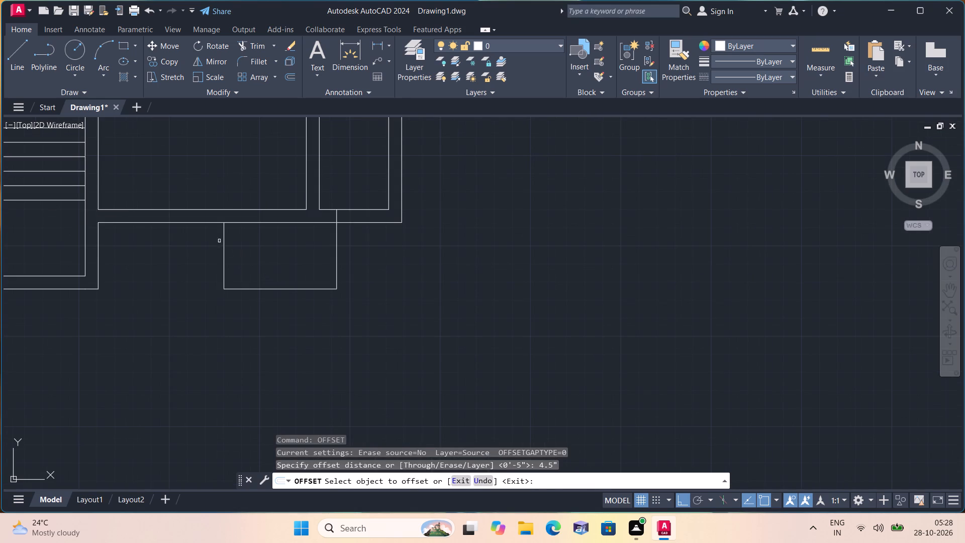
pyautogui.click(224, 245)
pyautogui.click(185, 244)
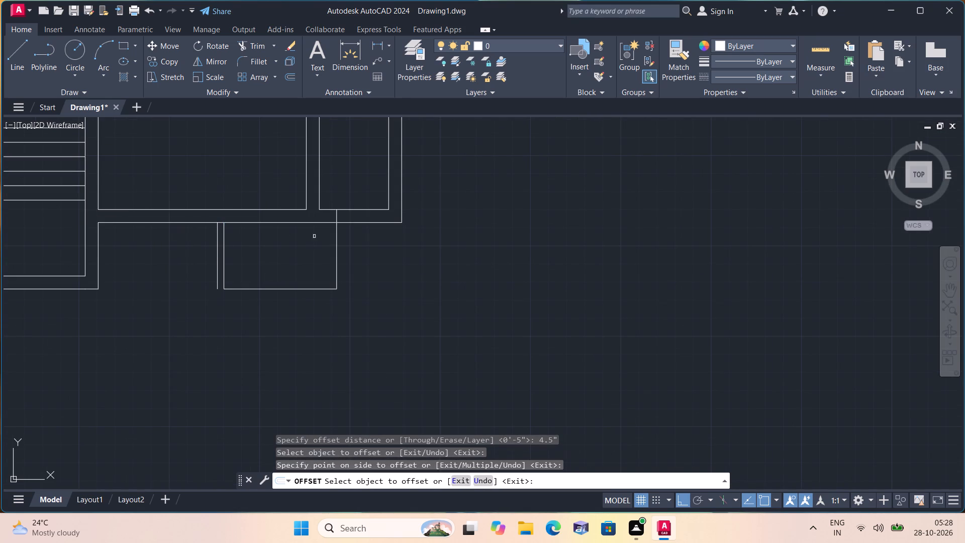
pyautogui.click(338, 231)
pyautogui.click(352, 246)
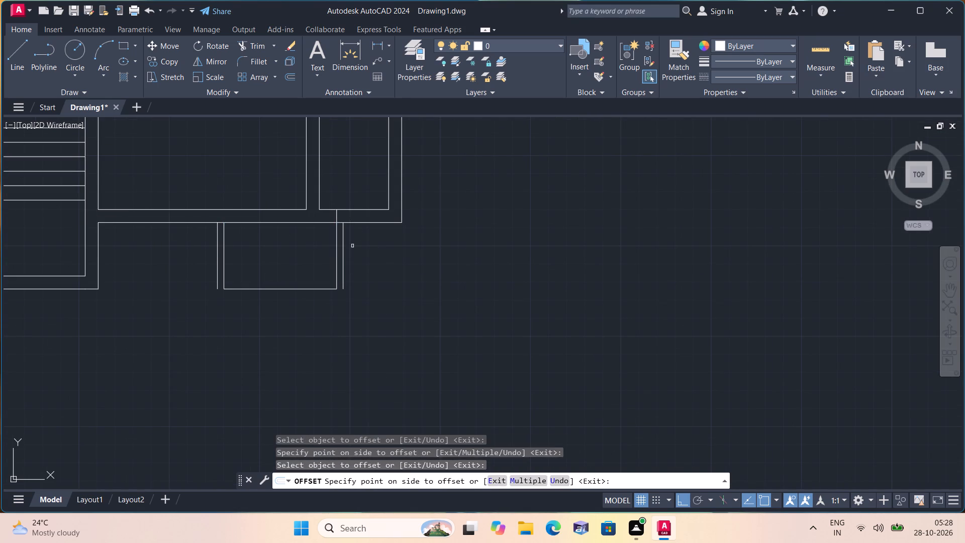
pyautogui.click(322, 287)
pyautogui.click(324, 289)
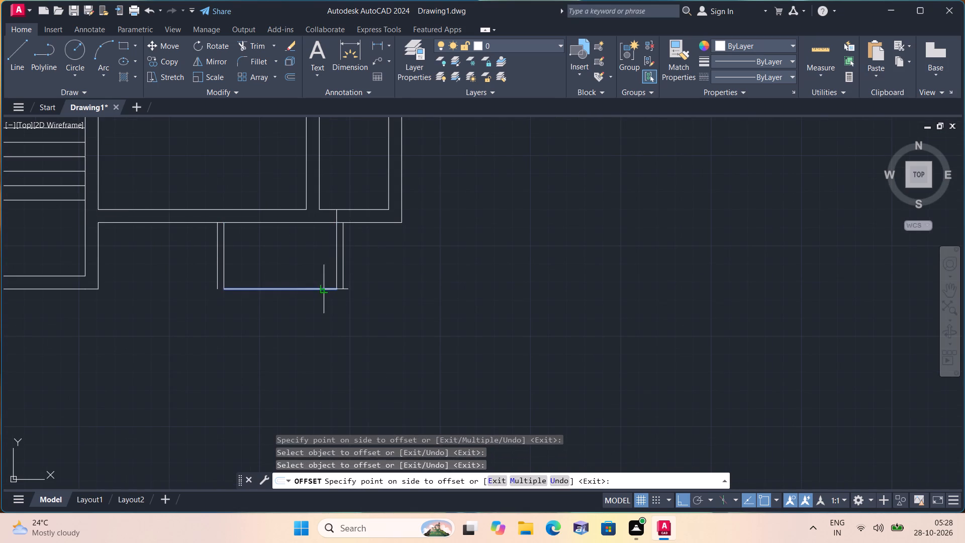
pyautogui.click(323, 333)
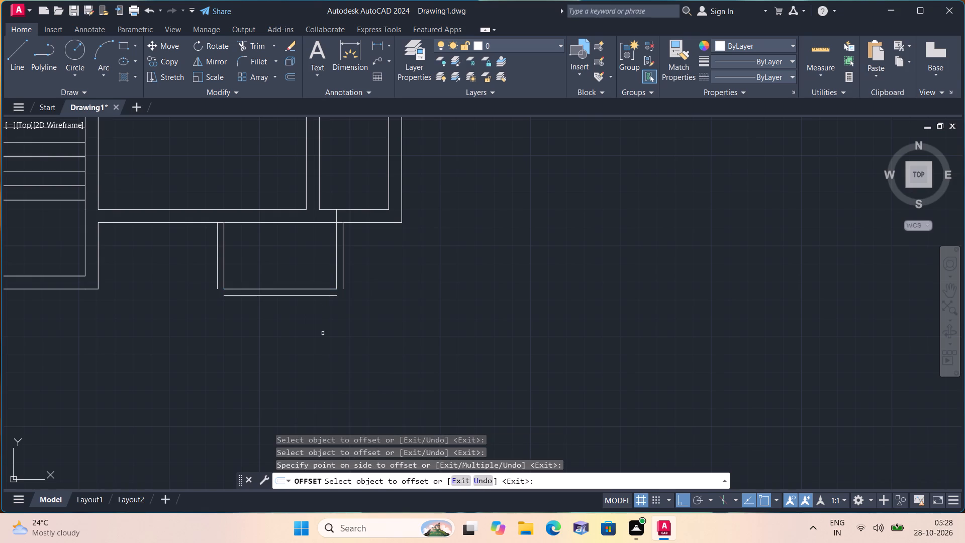
pyautogui.press('space')
# Close the right projection's outer lower-right corner with lines joining the offset bottom and side lines.
pyautogui.press('l')
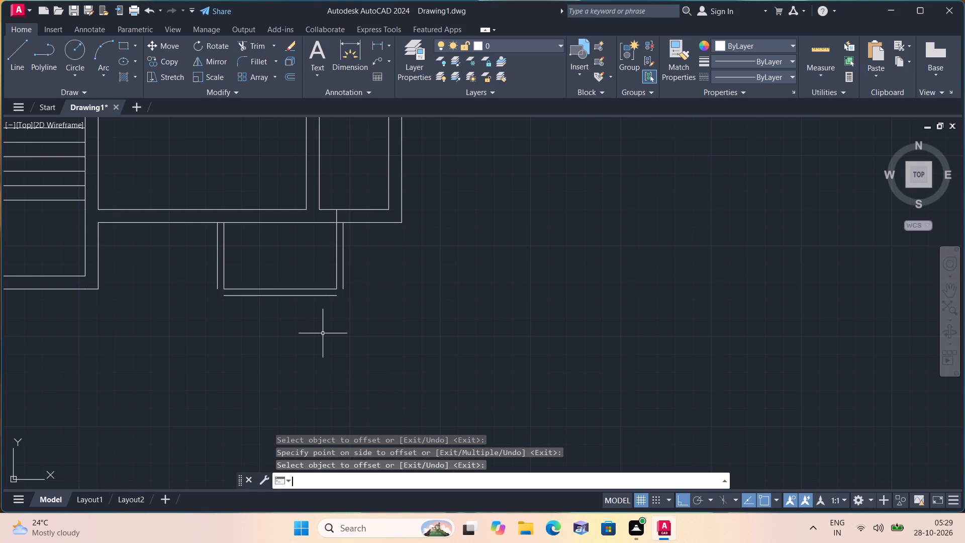
pyautogui.press('space')
pyautogui.scroll(2, 338, 311)
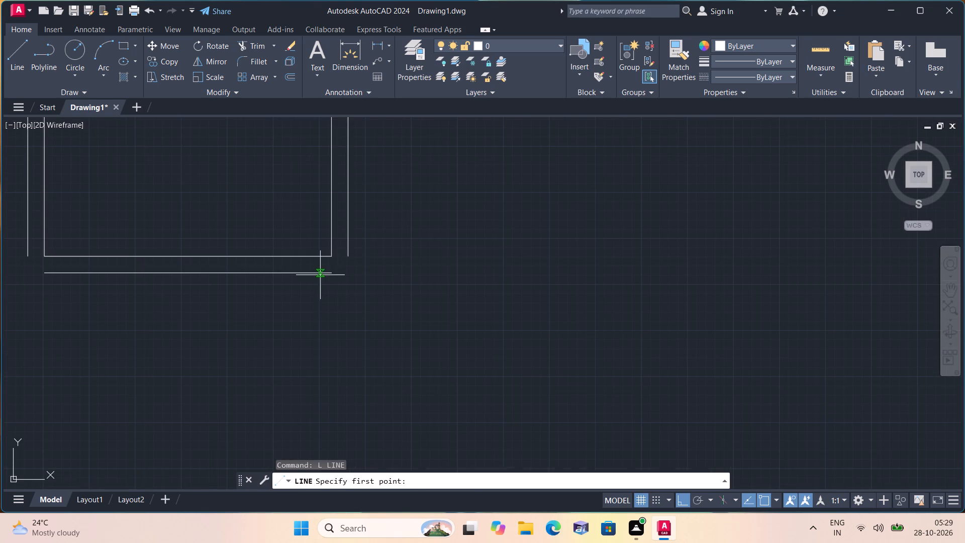
pyautogui.click(332, 275)
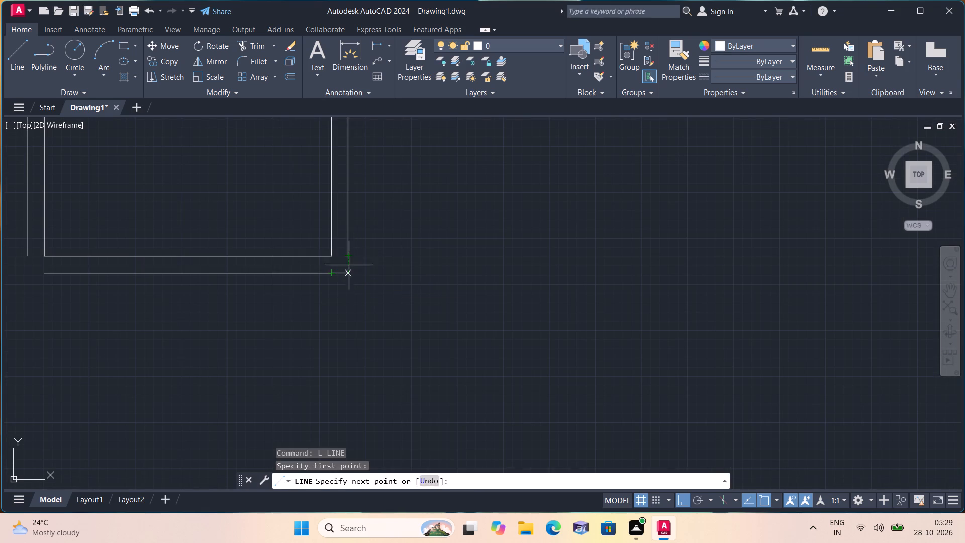
pyautogui.click(348, 274)
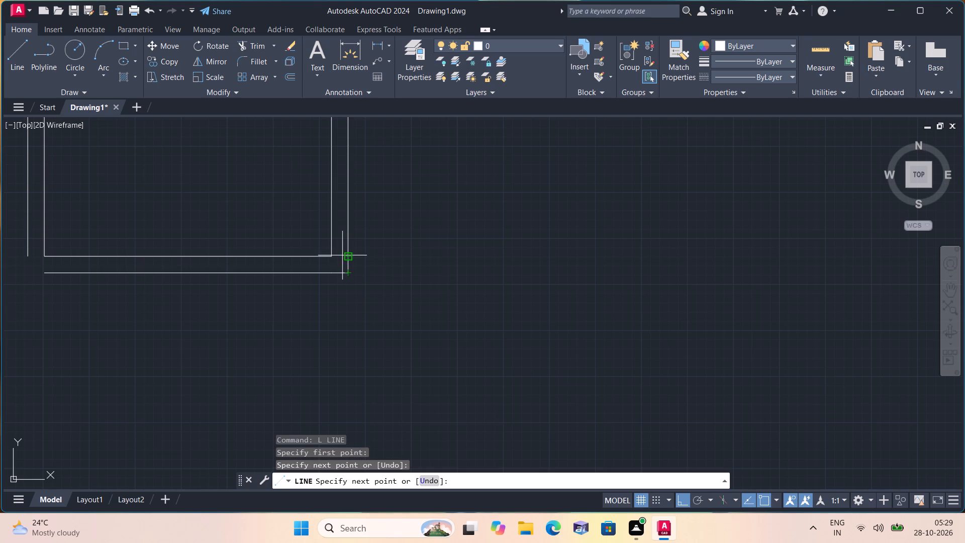
pyautogui.click(348, 255)
pyautogui.press('space')
# Close the right projection's outer lower-left corner with lines joining the offset side and bottom lines.
pyautogui.scroll(-2, 369, 257)
pyautogui.scroll(3, 207, 254)
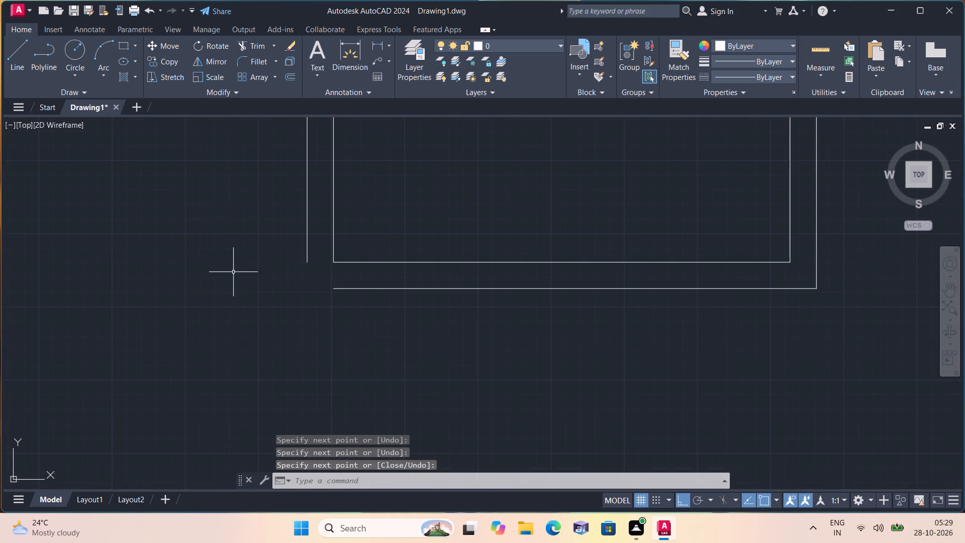
pyautogui.press('space')
pyautogui.click(310, 259)
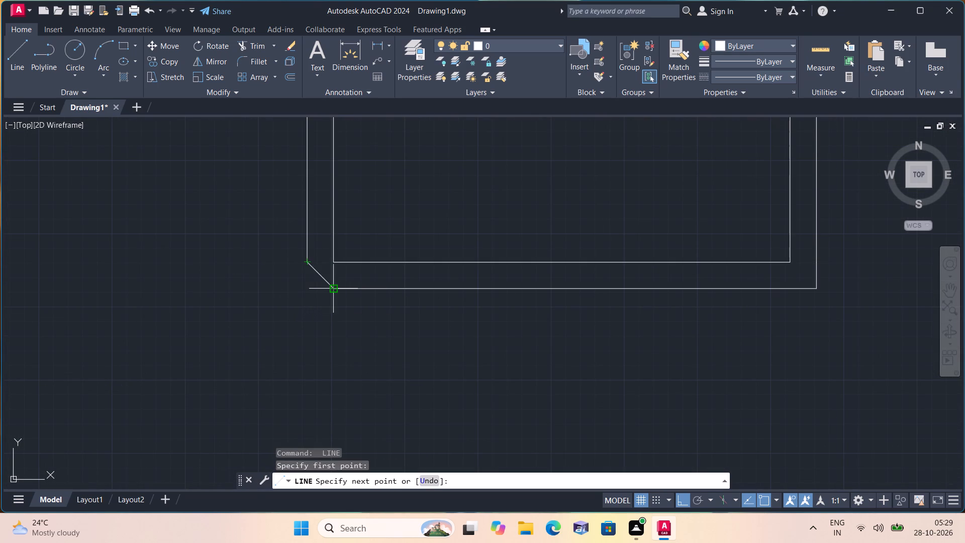
pyautogui.click(308, 287)
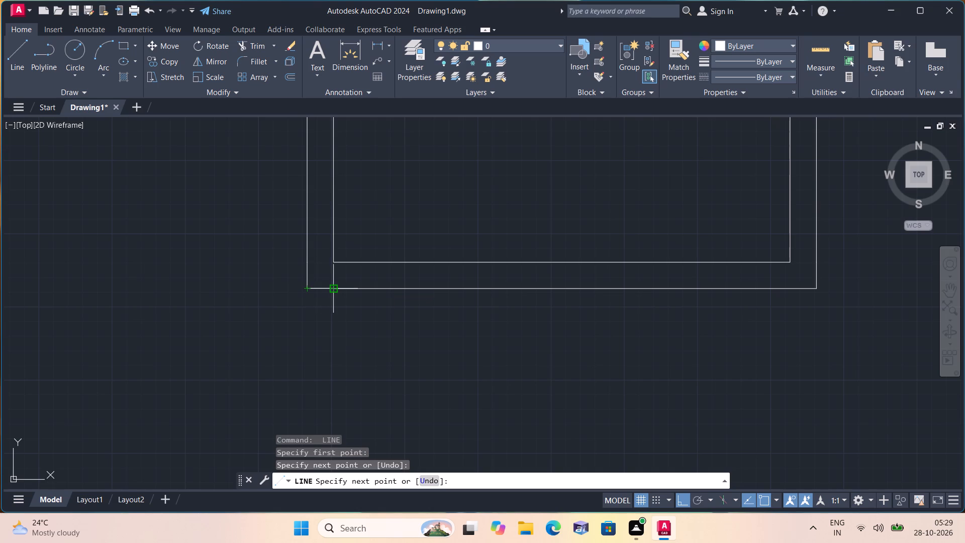
pyautogui.click(330, 287)
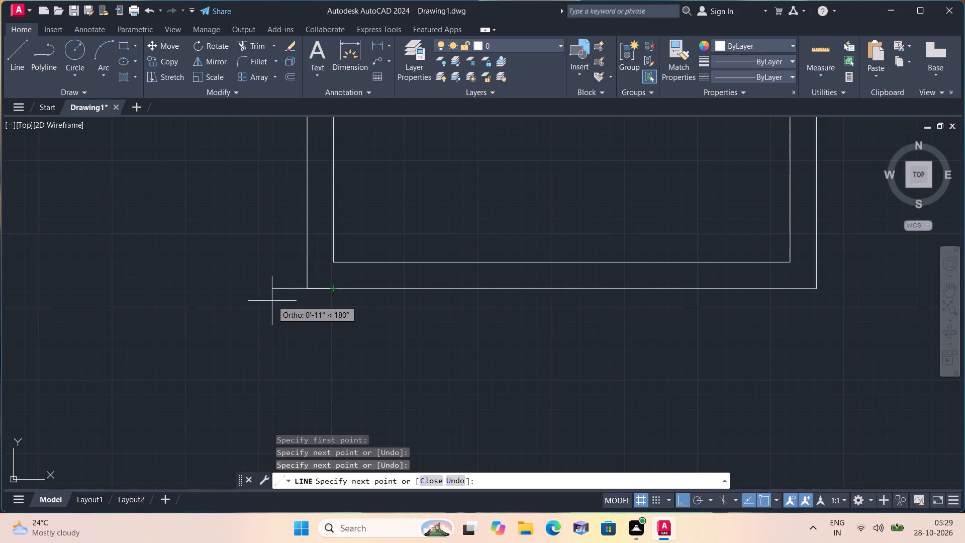
pyautogui.press('space')
# Review the whole floor plan, including the staircase and the two projections outside the lower rooms.
pyautogui.scroll(-2, 271, 301)
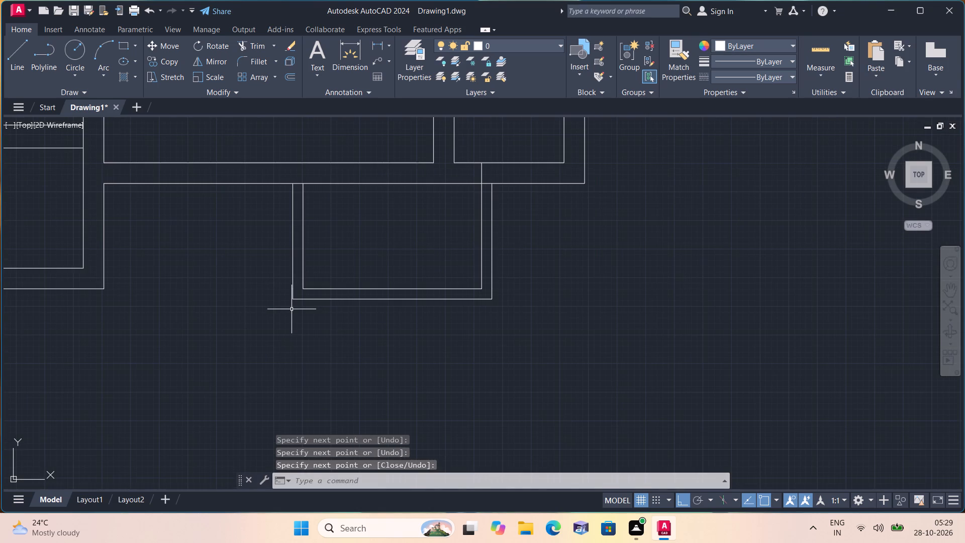
pyautogui.scroll(-1, 198, 206)
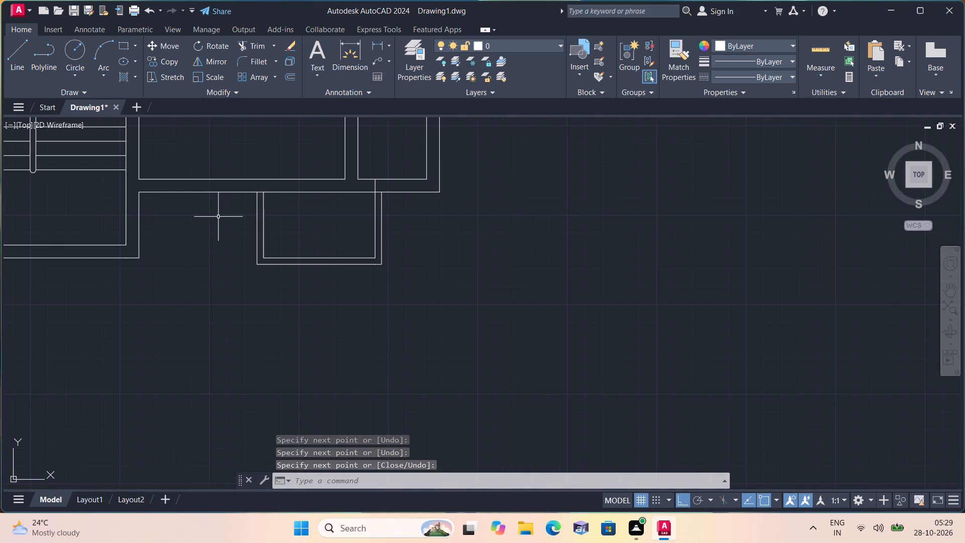
pyautogui.moveTo(232, 225); pyautogui.dragTo(302, 273, button='middle')
pyautogui.scroll(-1, 300, 273)
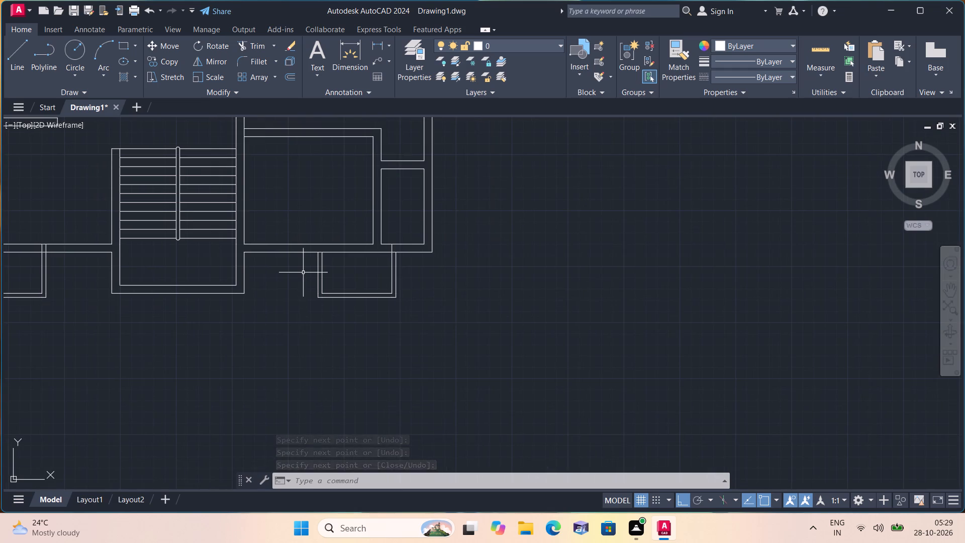
pyautogui.scroll(-2, 305, 263)
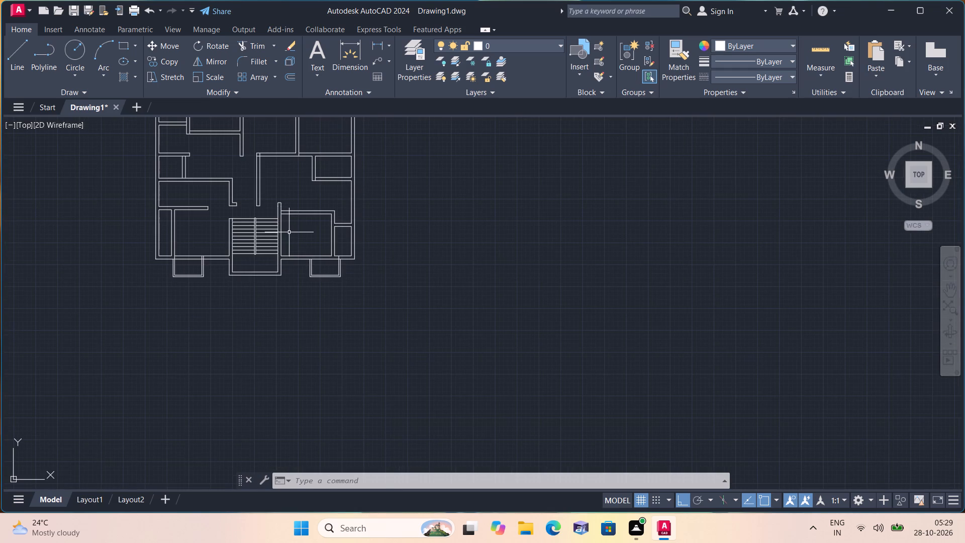
pyautogui.moveTo(289, 232); pyautogui.dragTo(346, 268, button='middle')
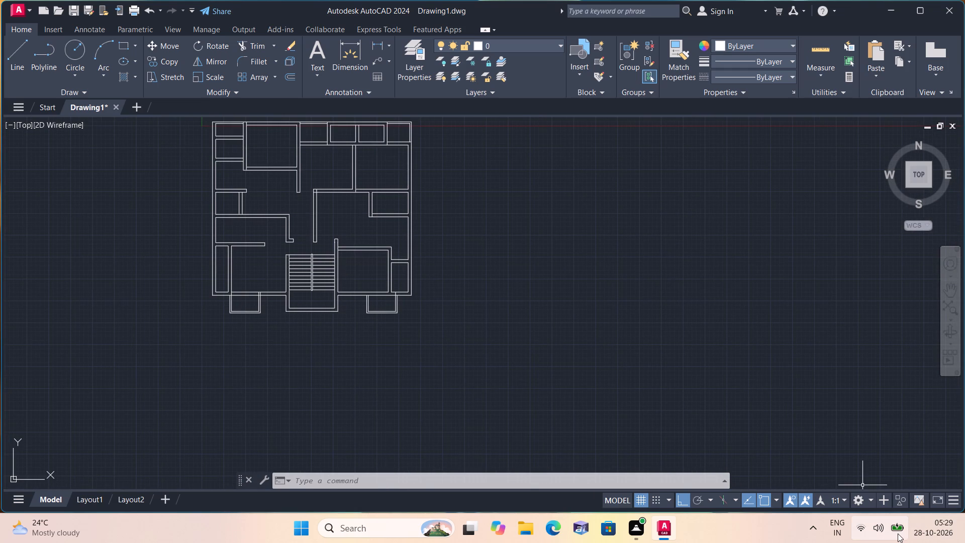
pyautogui.scroll(-2, 389, 328)
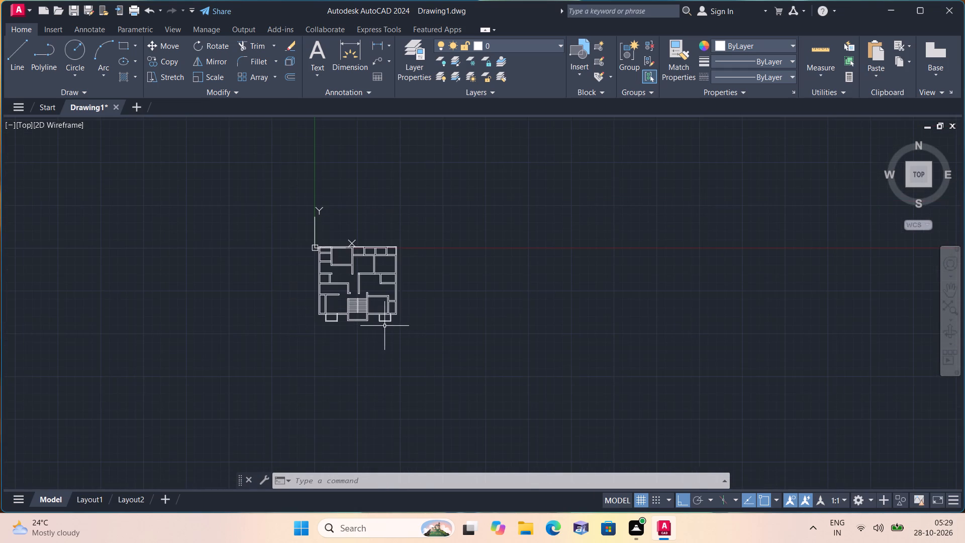
pyautogui.scroll(2, 370, 309)
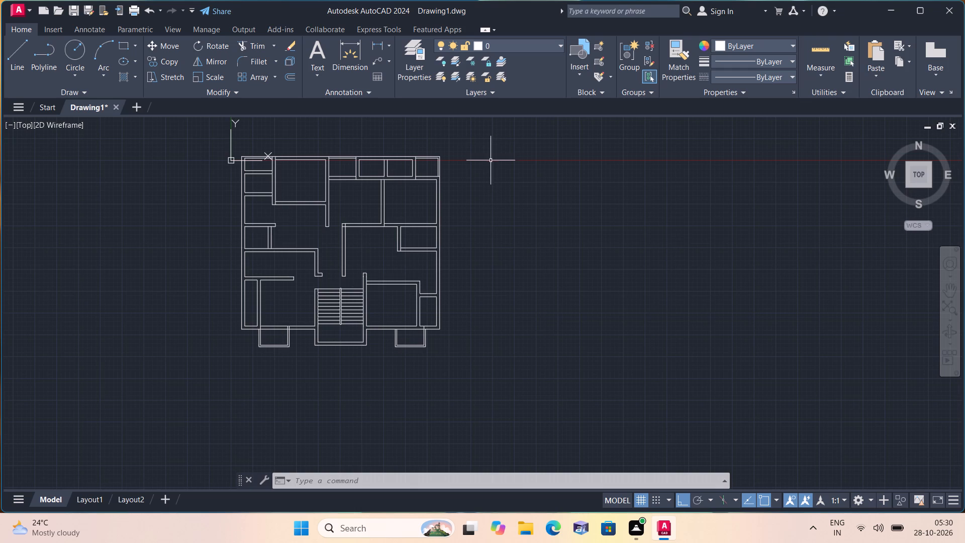
pyautogui.scroll(-1, 492, 170)
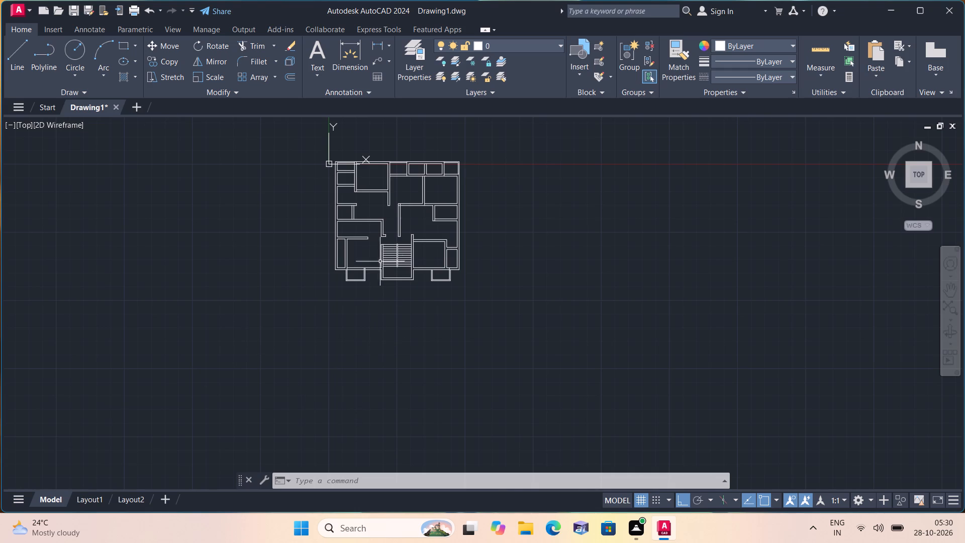
pyautogui.scroll(1, 370, 251)
pyautogui.moveTo(369, 253); pyautogui.dragTo(409, 386, button='middle')
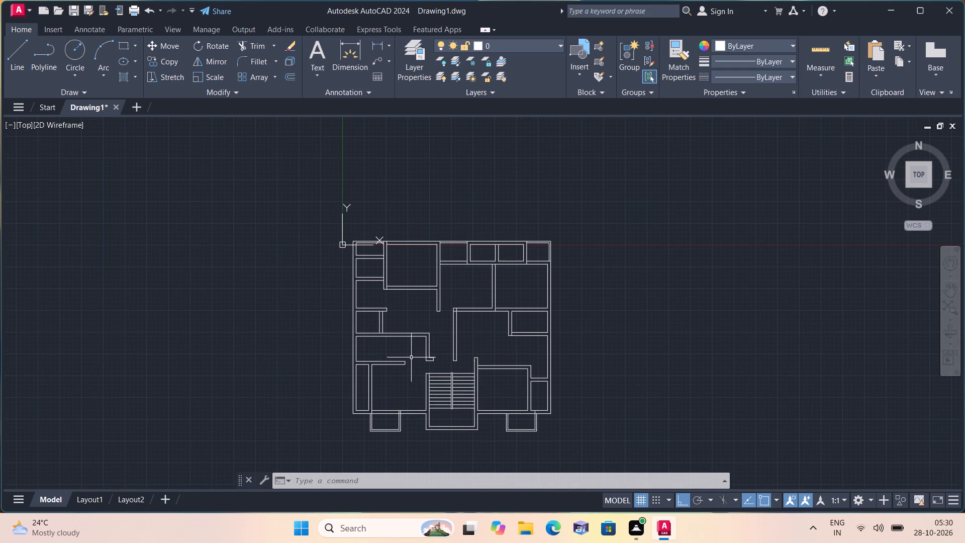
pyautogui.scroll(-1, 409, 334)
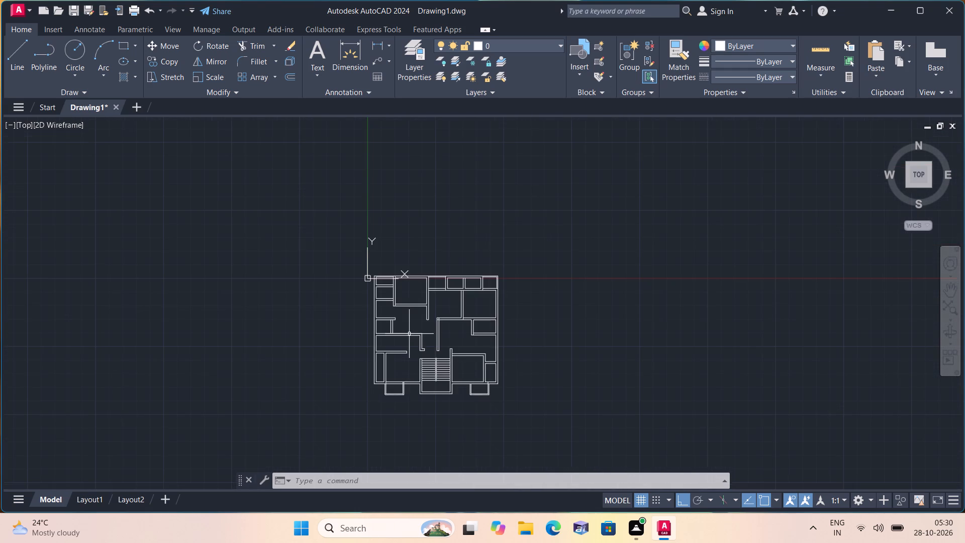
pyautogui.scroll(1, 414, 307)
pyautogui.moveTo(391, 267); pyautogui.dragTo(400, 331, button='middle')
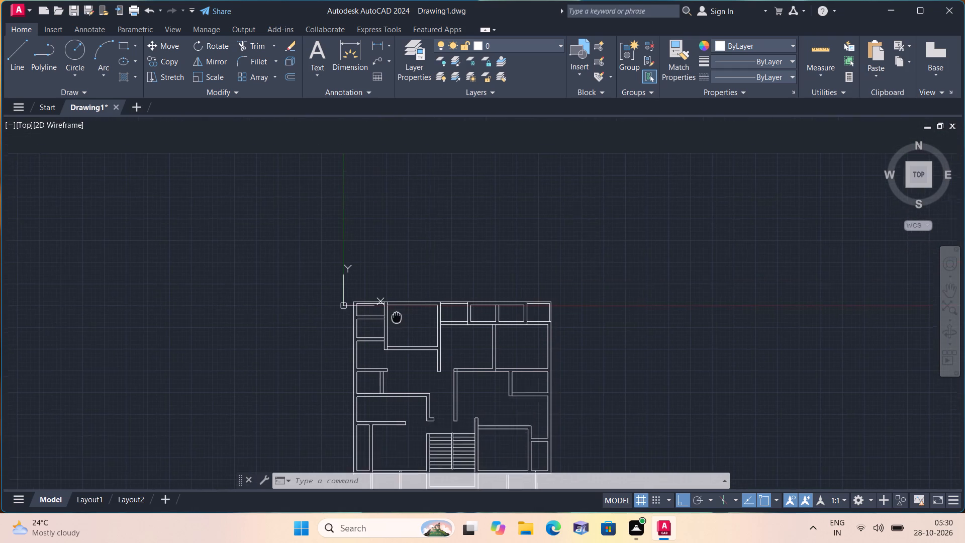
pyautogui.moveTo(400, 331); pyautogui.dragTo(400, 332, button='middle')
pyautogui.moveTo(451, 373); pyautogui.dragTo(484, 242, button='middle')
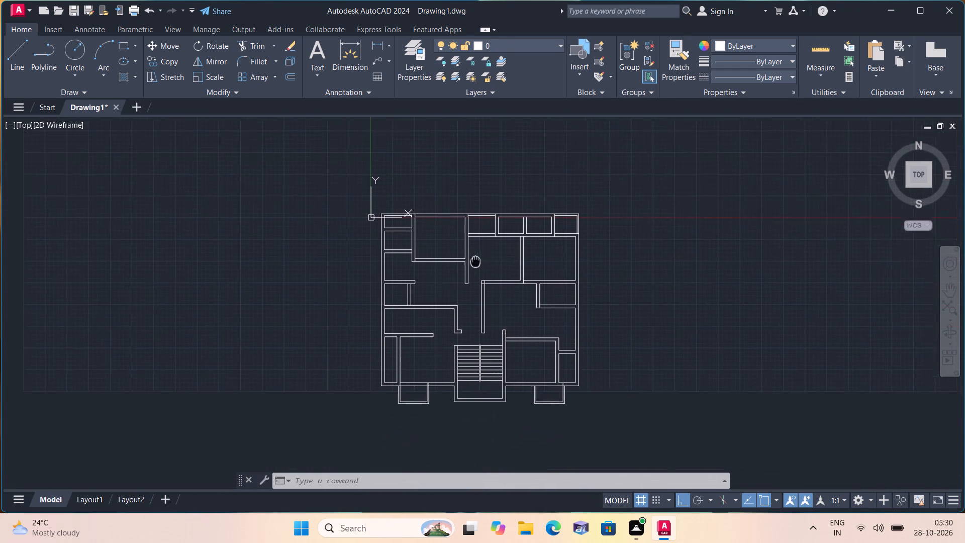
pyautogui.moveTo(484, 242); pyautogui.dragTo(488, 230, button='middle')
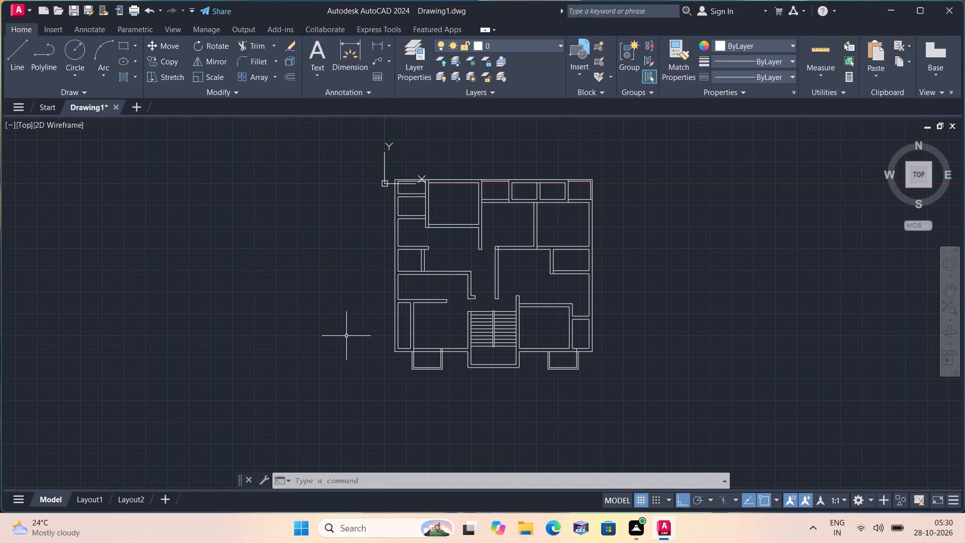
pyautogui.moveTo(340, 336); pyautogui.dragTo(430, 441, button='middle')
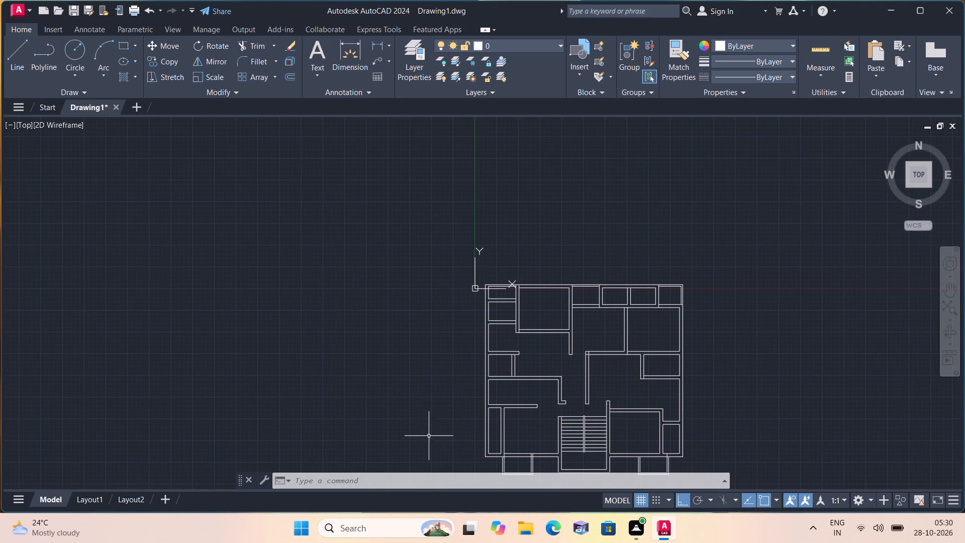
# Erase the inner left wall line of the small room in the plan's upper-left corner.
pyautogui.scroll(1, 504, 288)
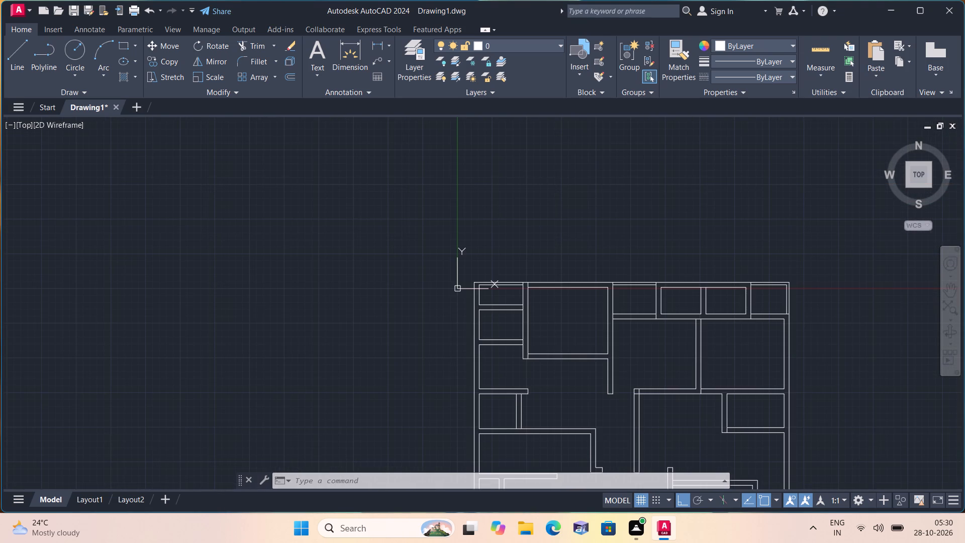
pyautogui.scroll(2, 504, 288)
pyautogui.scroll(1, 413, 303)
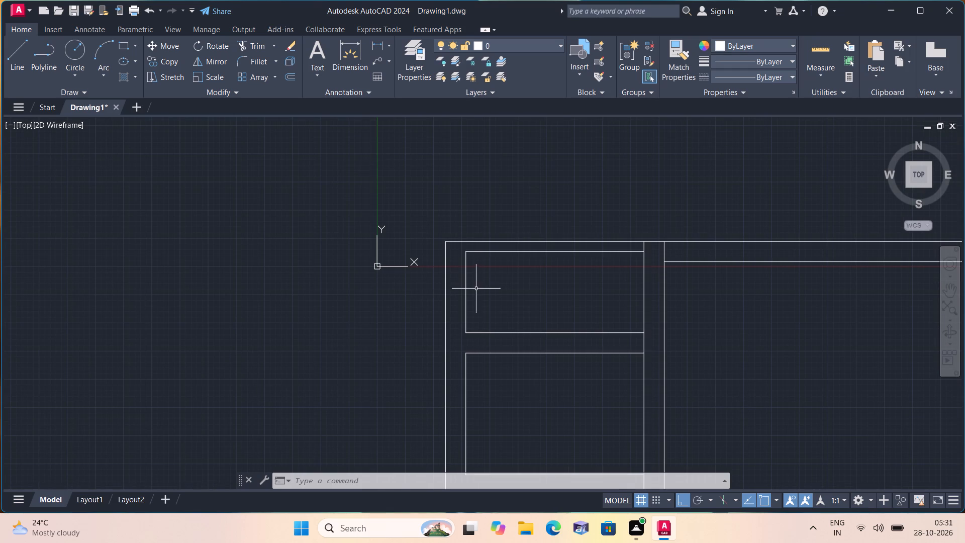
pyautogui.click(463, 276)
pyautogui.click(463, 276)
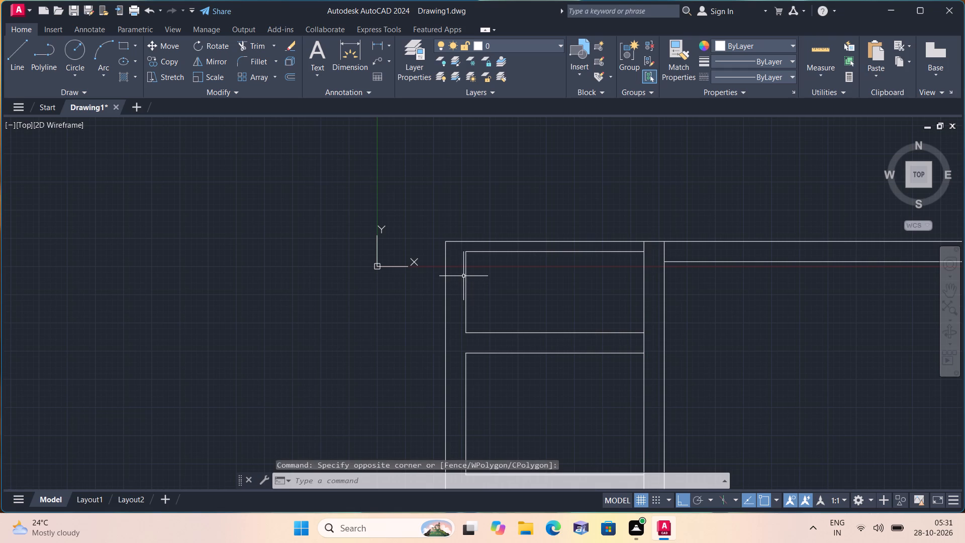
pyautogui.click(465, 277)
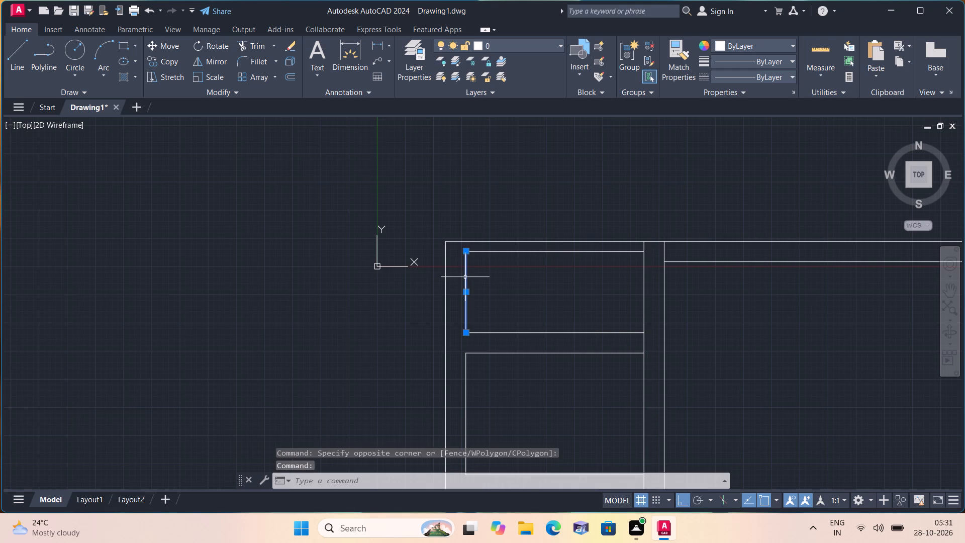
pyautogui.click(465, 277)
pyautogui.click(465, 277)
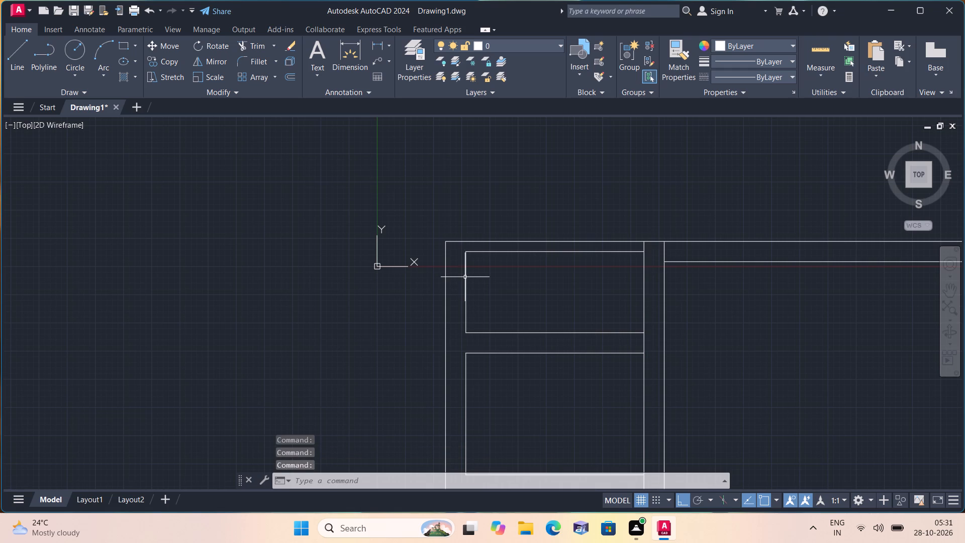
pyautogui.press('Delete')
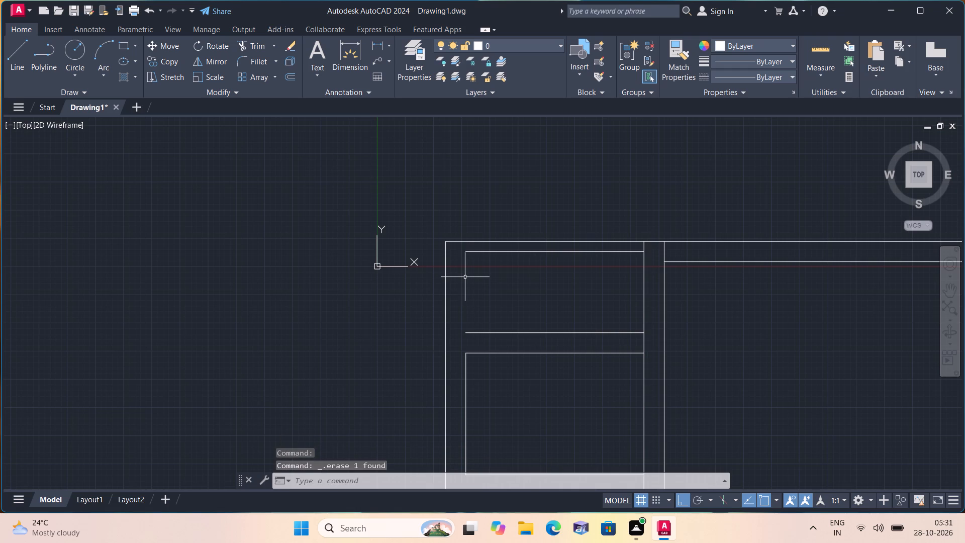
# Offset the plan's outer left wall line inward by 4.5".
pyautogui.write('off')
pyautogui.press('space')
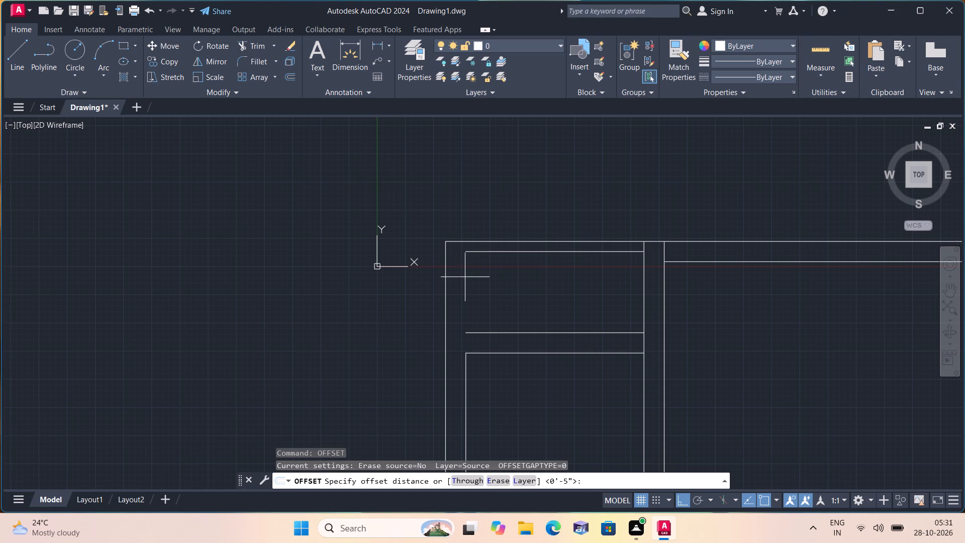
pyautogui.write('4.5"')
pyautogui.press('space')
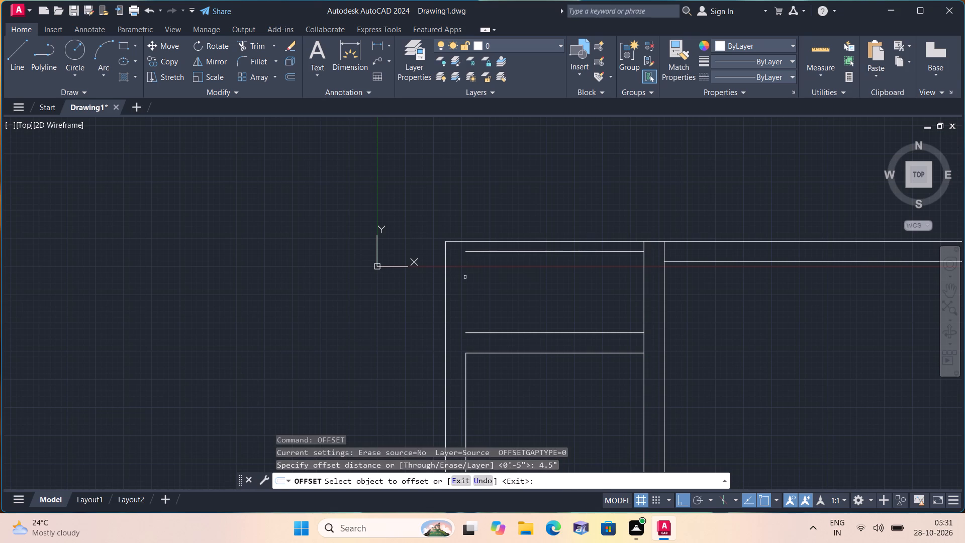
pyautogui.scroll(-1, 465, 277)
pyautogui.moveTo(521, 409); pyautogui.dragTo(438, 223, button='middle')
pyautogui.scroll(-1, 438, 223)
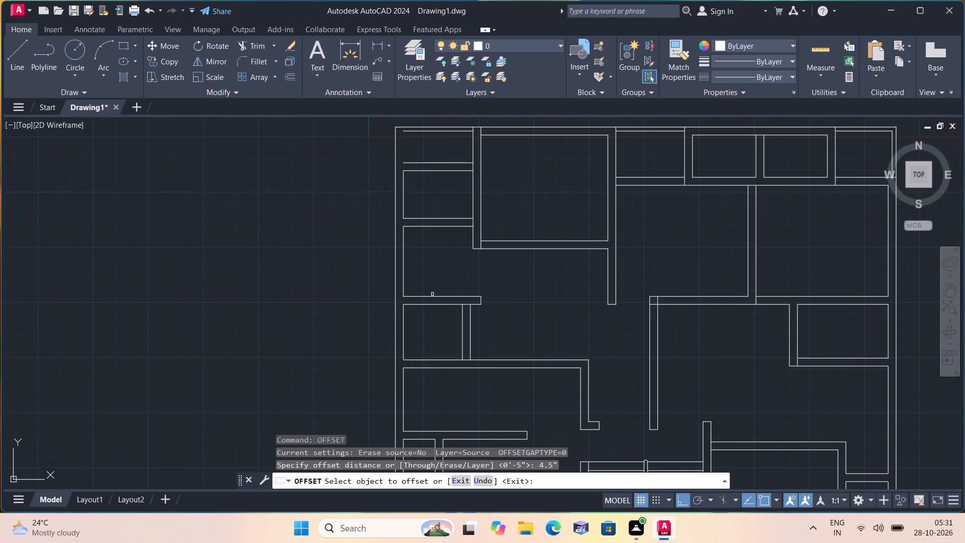
pyautogui.click(394, 249)
pyautogui.click(439, 261)
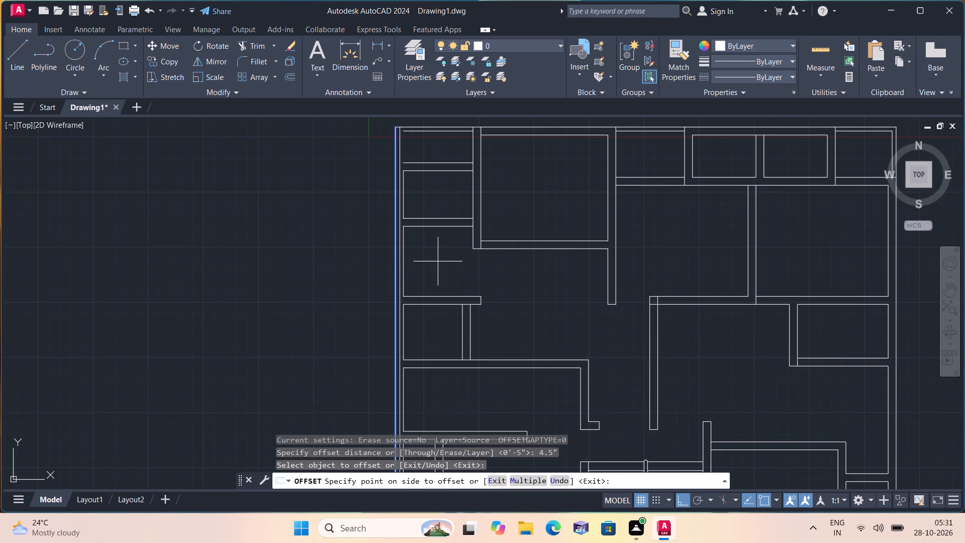
pyautogui.moveTo(438, 260); pyautogui.dragTo(442, 419, button='middle')
pyautogui.scroll(1, 459, 231)
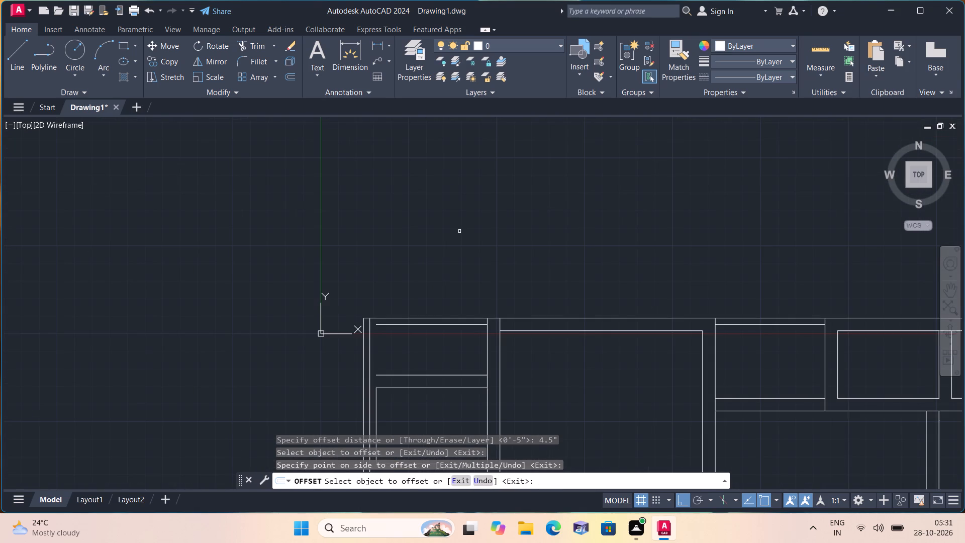
pyautogui.press('space')
# Extend the upper-left corner room's bottom and top lines to the new offset wall line.
pyautogui.write('exte')
pyautogui.press('space')
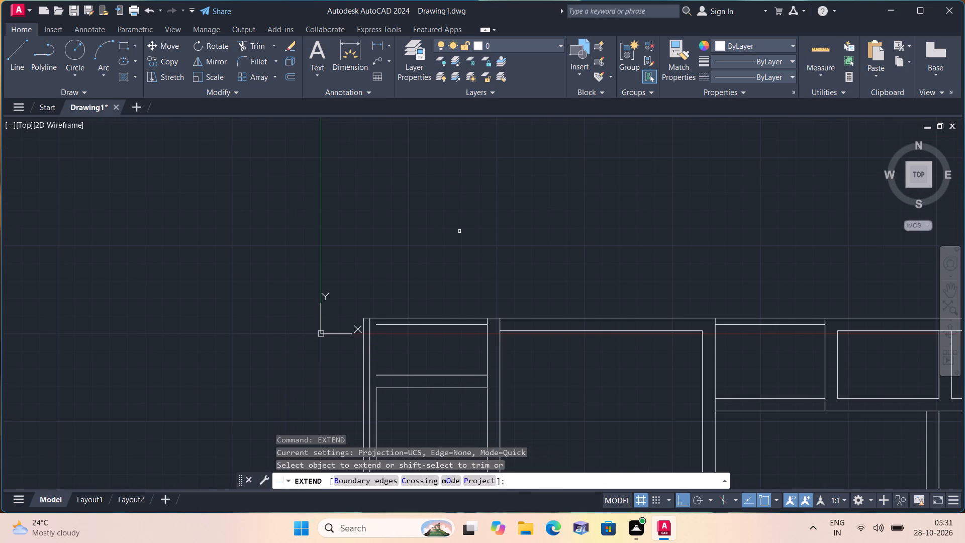
pyautogui.click(382, 374)
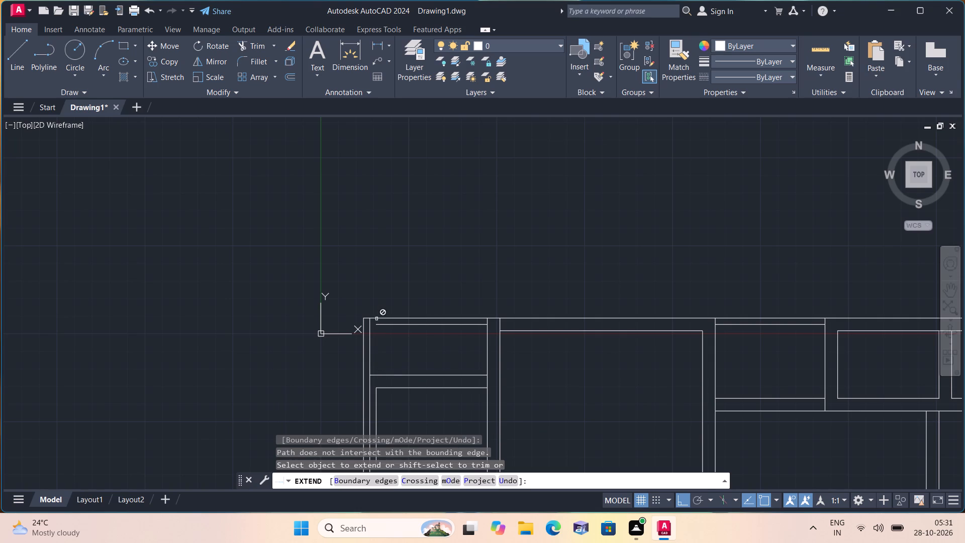
pyautogui.click(378, 324)
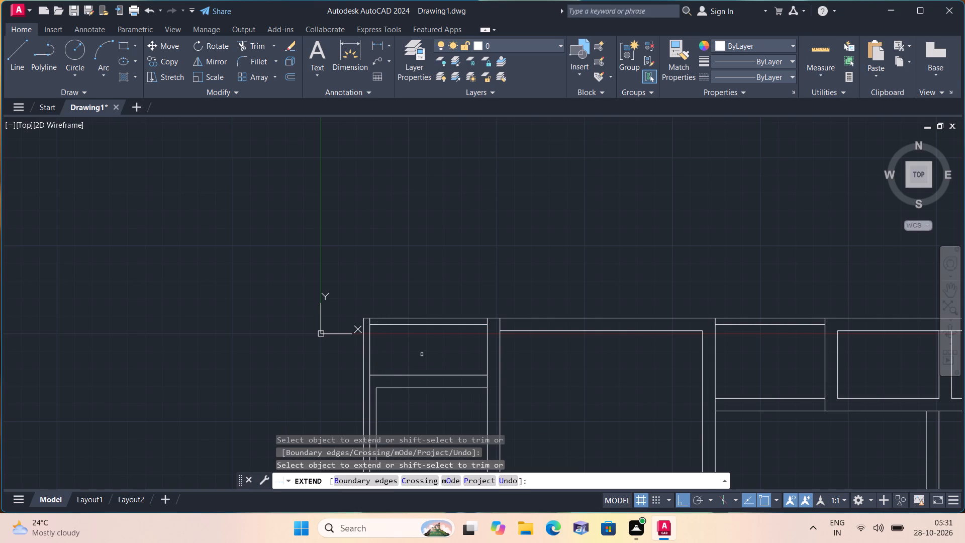
pyautogui.press('space')
# Trim the offset wall line below and above the upper-left corner room so it spans only that room's height.
pyautogui.write('trim')
pyautogui.press('space')
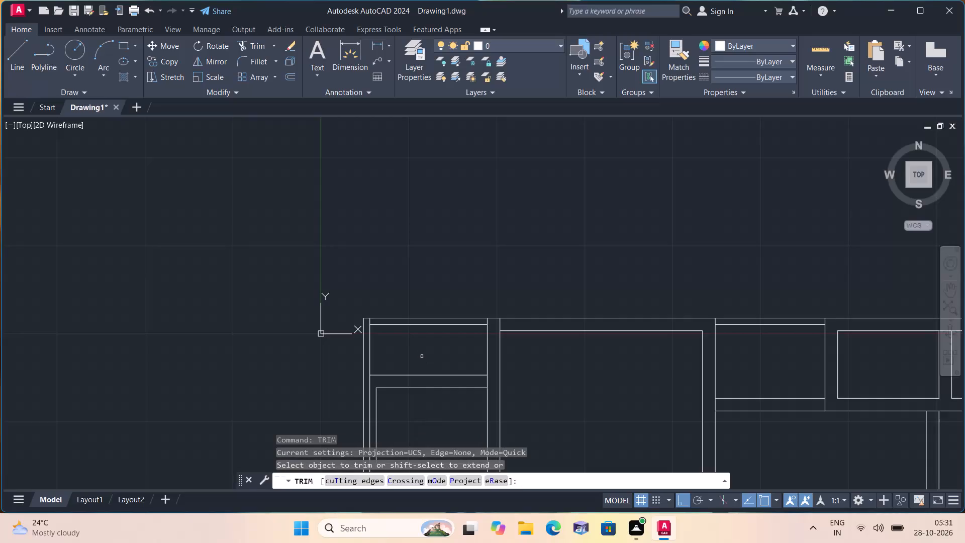
pyautogui.scroll(1, 366, 395)
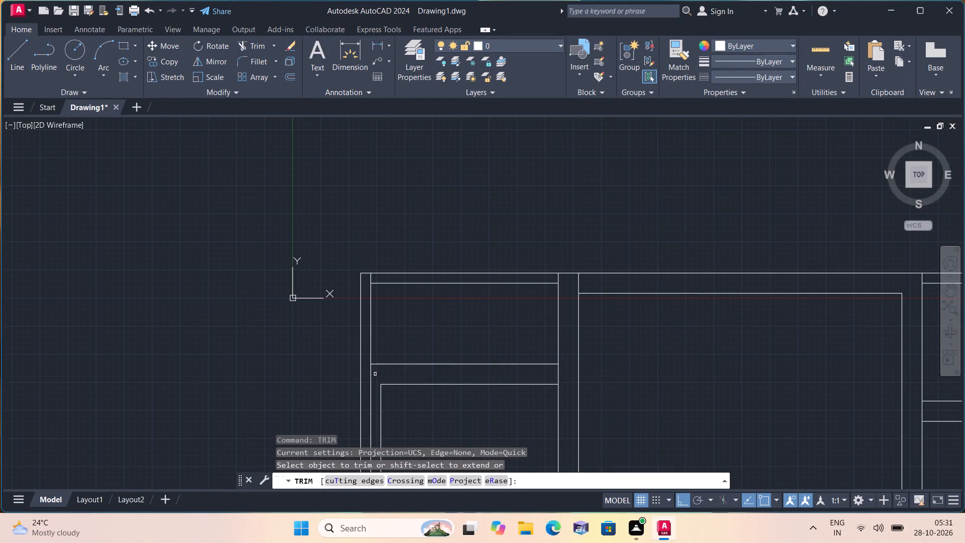
pyautogui.click(368, 372)
pyautogui.click(385, 375)
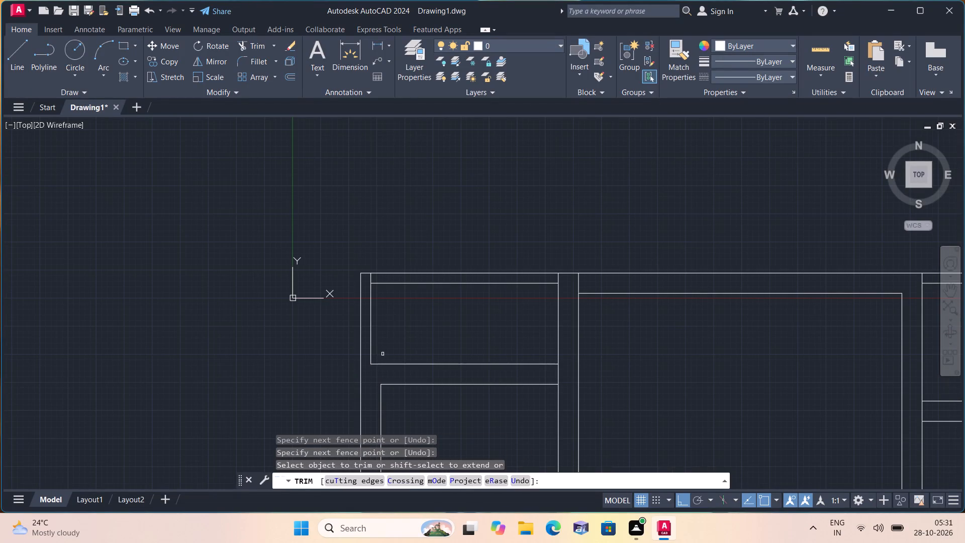
pyautogui.scroll(1, 372, 271)
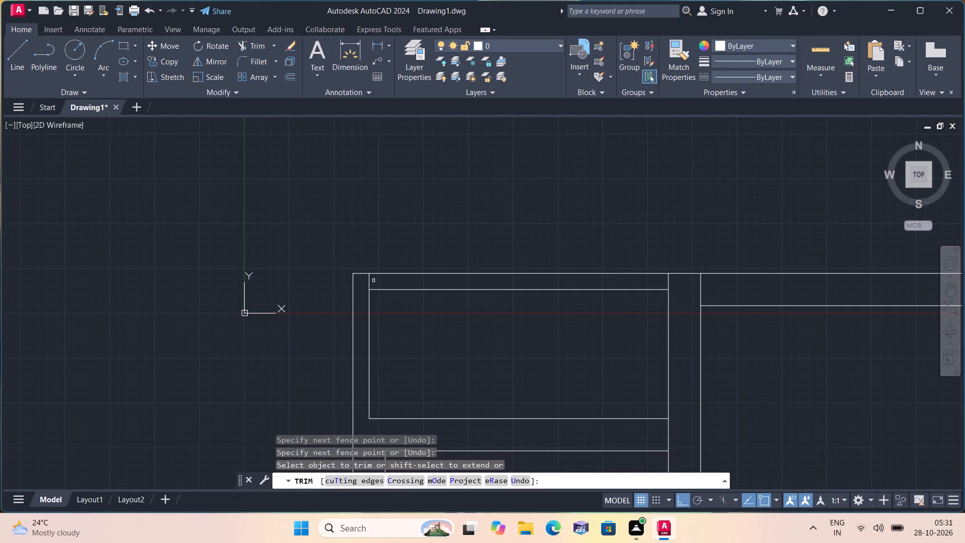
pyautogui.click(367, 279)
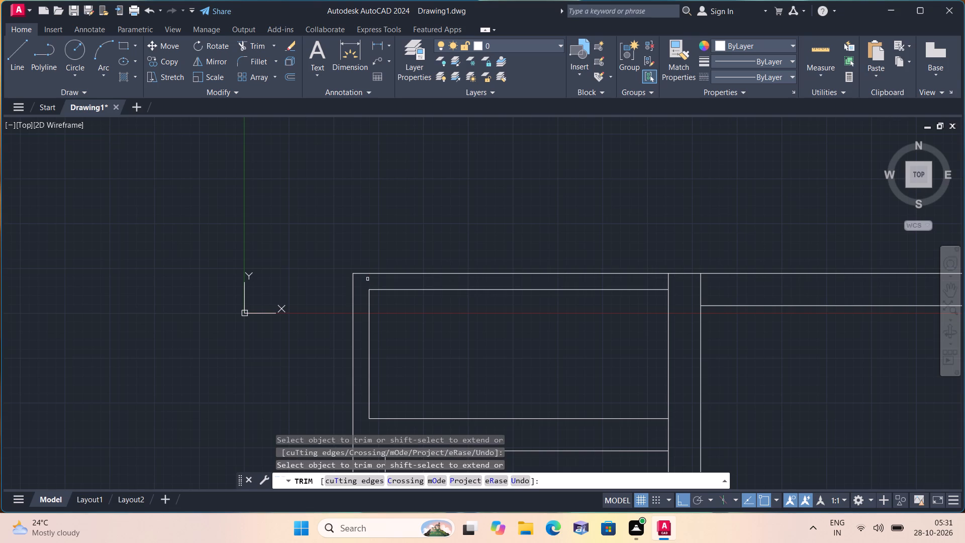
# Trim the large upper room's left wall line where it runs past the room's inner top line into the outer wall.
pyautogui.scroll(-4, 466, 282)
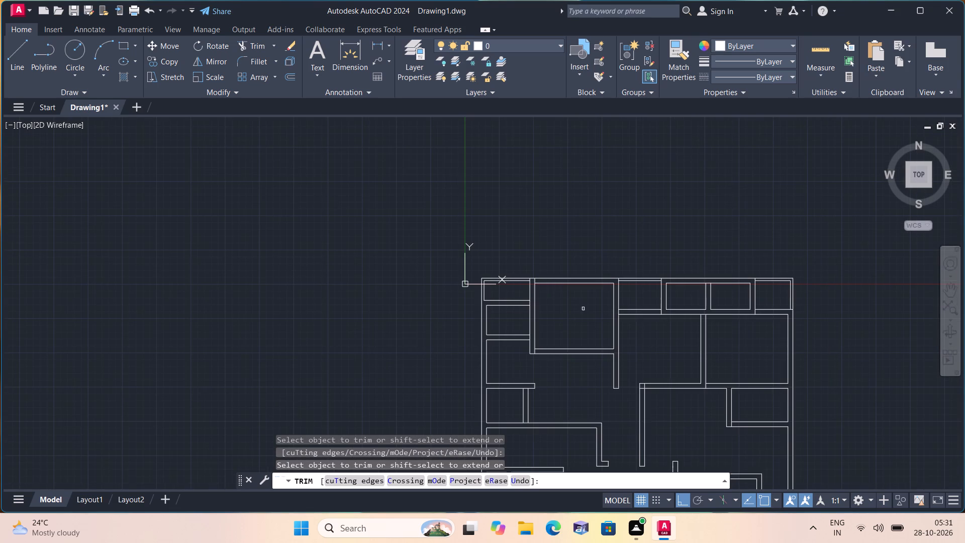
pyautogui.moveTo(848, 288); pyautogui.dragTo(786, 305, button='middle')
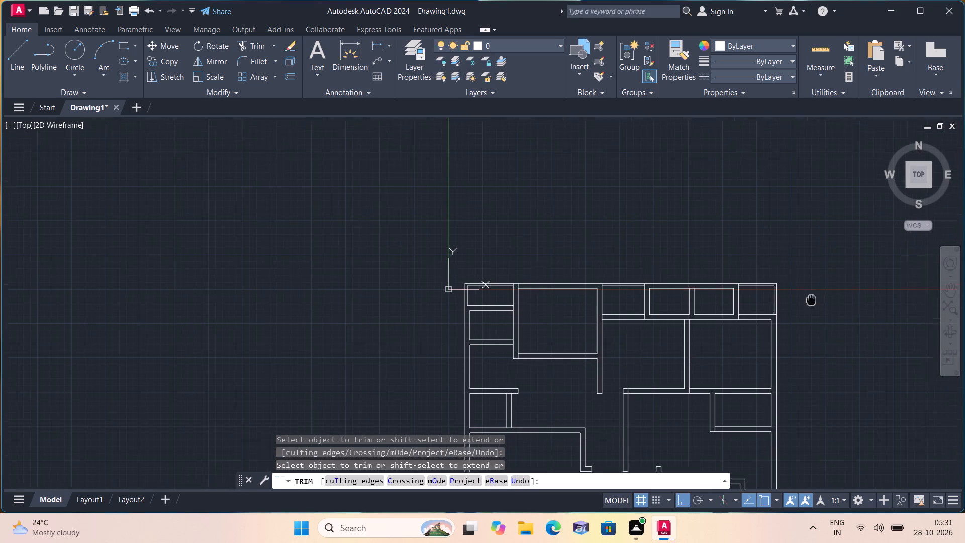
pyautogui.moveTo(786, 305); pyautogui.dragTo(731, 298, button='middle')
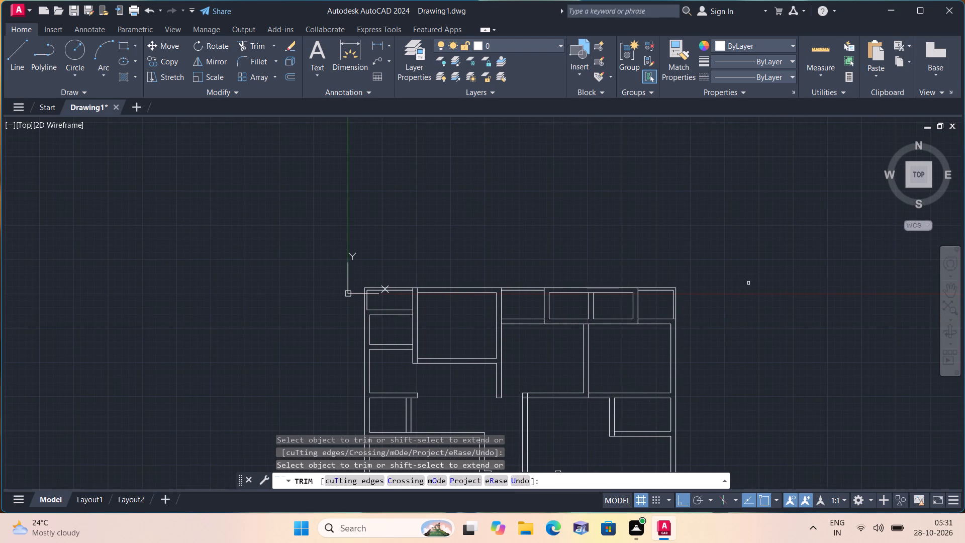
pyautogui.scroll(1, 457, 325)
pyautogui.scroll(2, 383, 260)
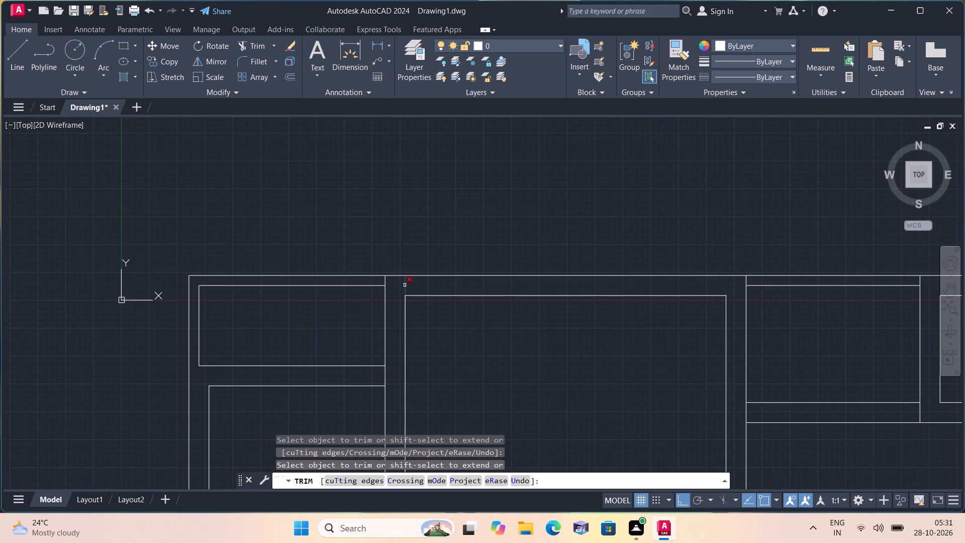
pyautogui.click(405, 285)
pyautogui.scroll(-1, 402, 232)
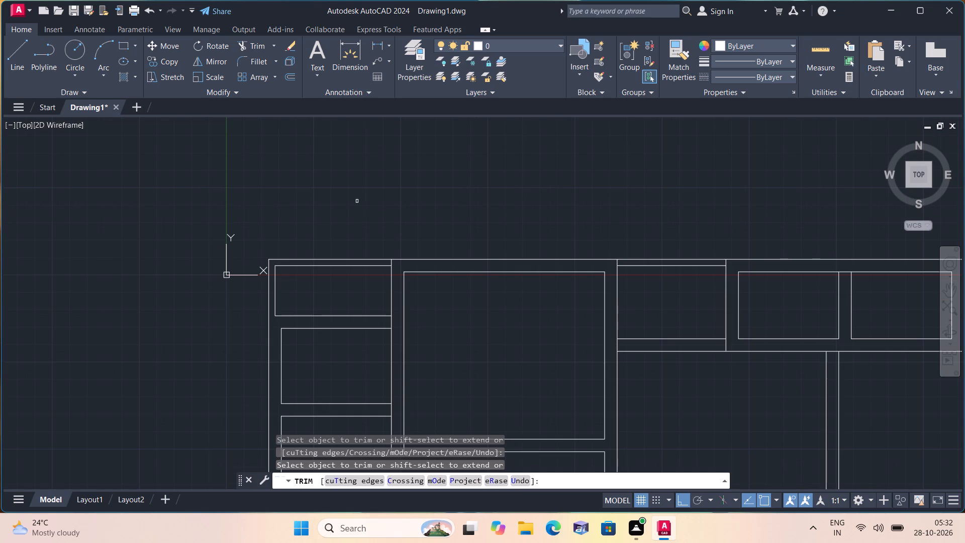
pyautogui.press('space')
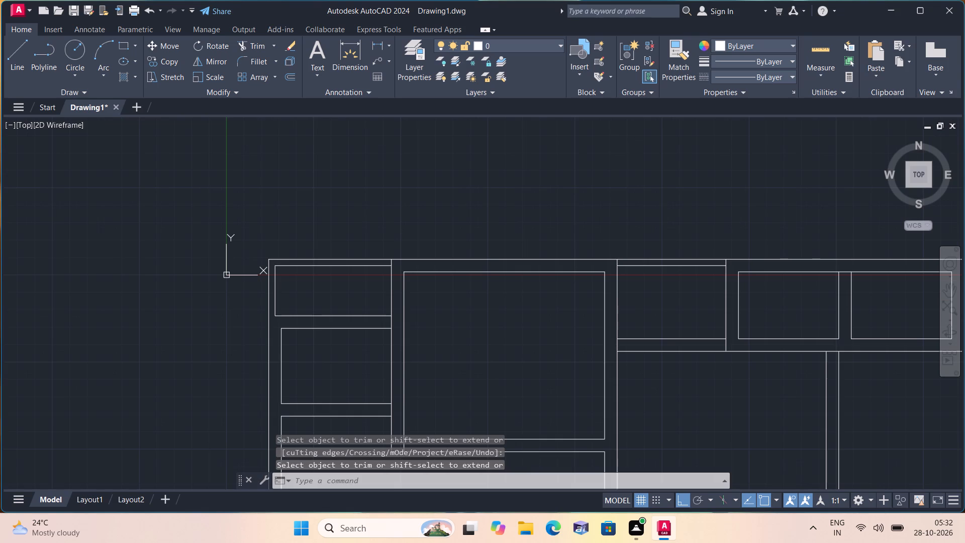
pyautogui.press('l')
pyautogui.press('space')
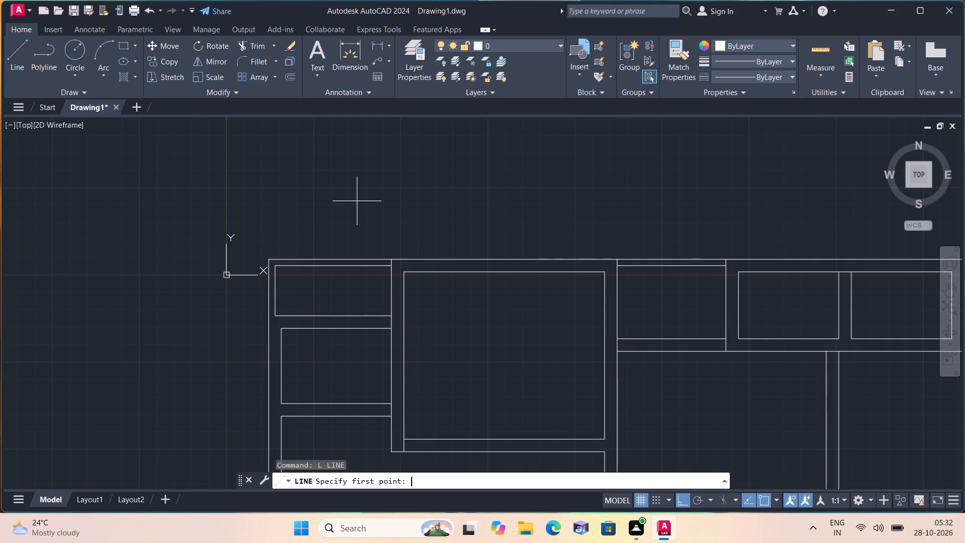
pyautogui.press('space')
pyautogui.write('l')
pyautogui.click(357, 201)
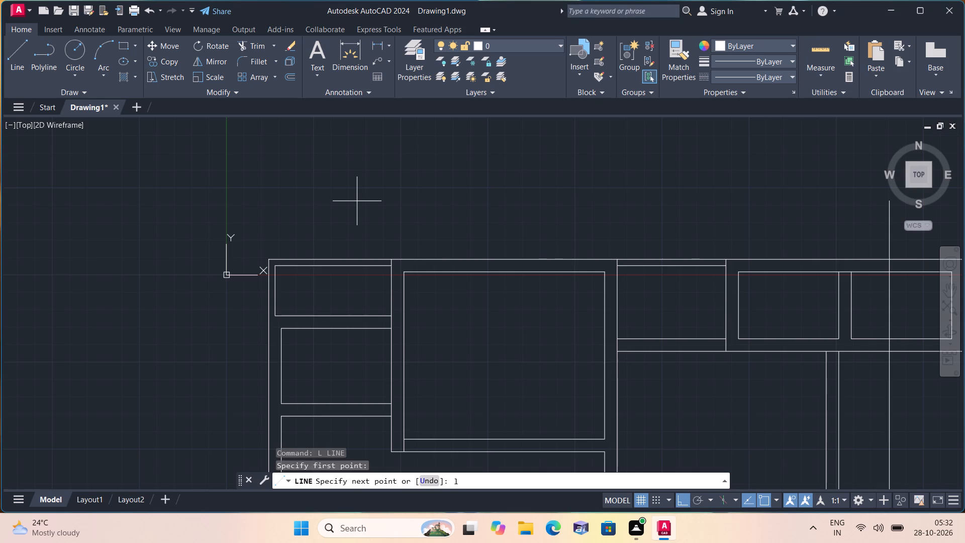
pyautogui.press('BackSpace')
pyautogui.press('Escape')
# Draw lines from the midpoint of the large upper room's inner top line up to the outer line, 2'6" right, and back down.
pyautogui.write('l')
pyautogui.press('space')
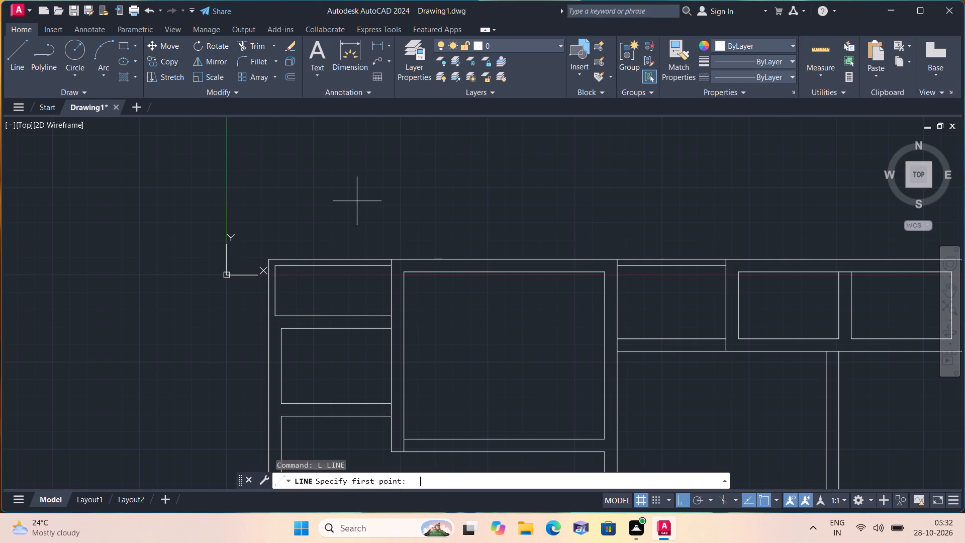
pyautogui.scroll(1, 518, 281)
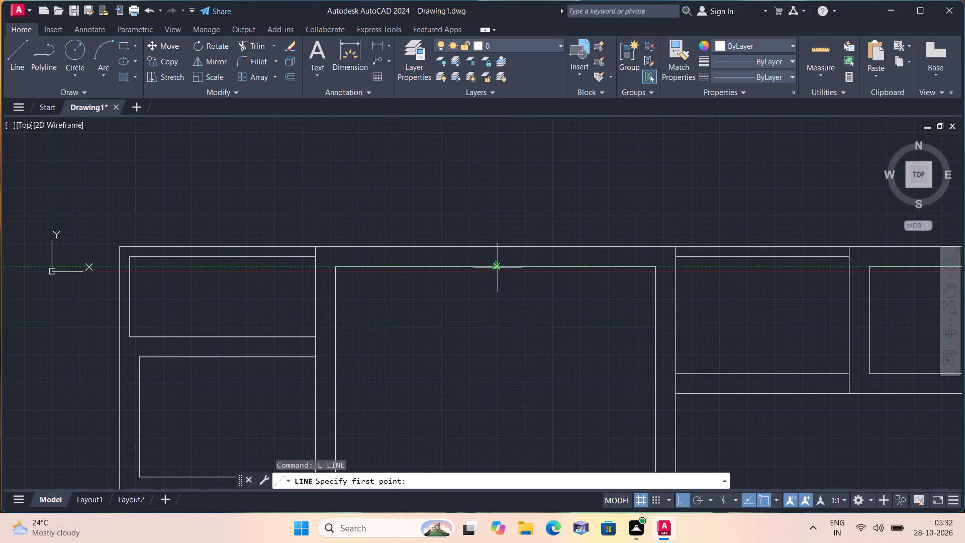
pyautogui.click(497, 265)
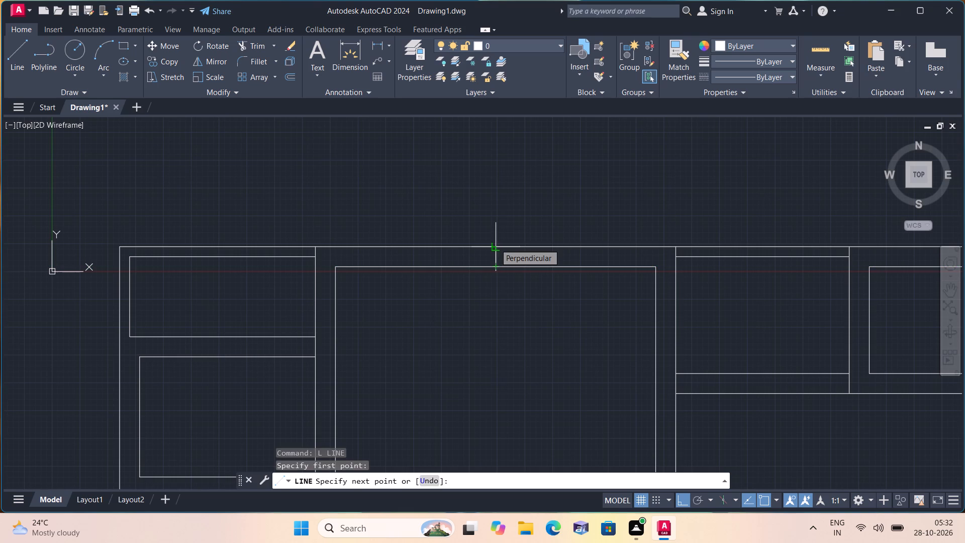
pyautogui.click(495, 244)
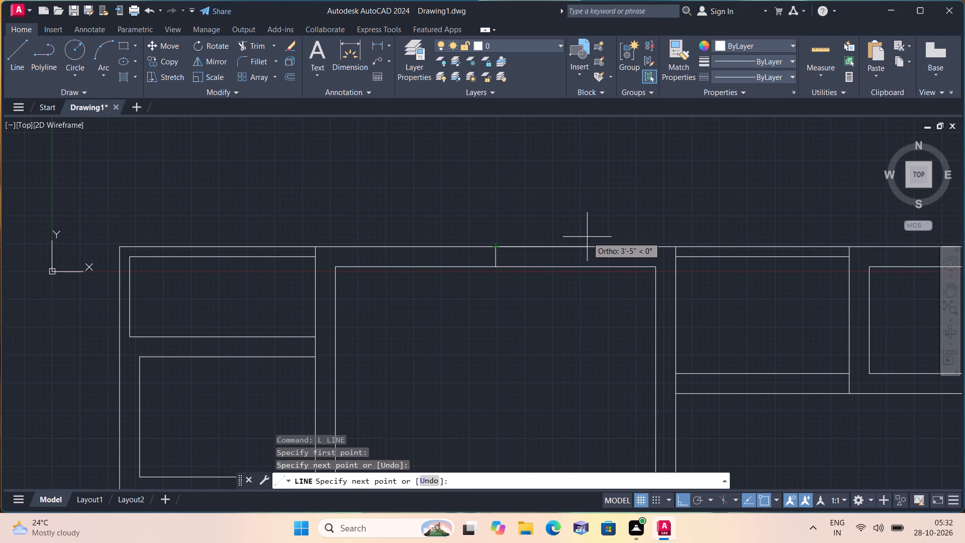
pyautogui.press('2')
pyautogui.press("'")
pyautogui.write('6"')
pyautogui.press('space')
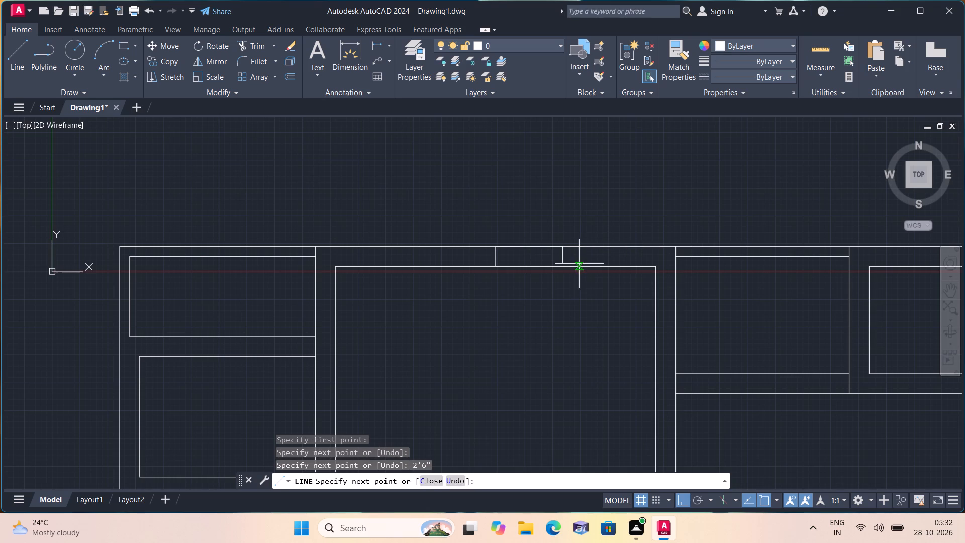
pyautogui.click(564, 268)
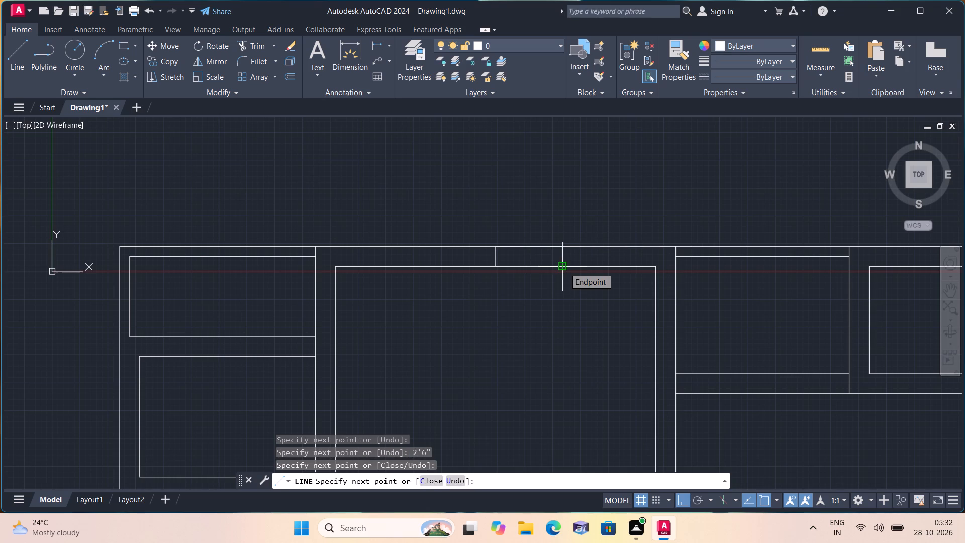
pyautogui.press('space')
# Draw a line 2'6" left from the same midpoint along the inner top line and up to the outer wall line.
pyautogui.press('space')
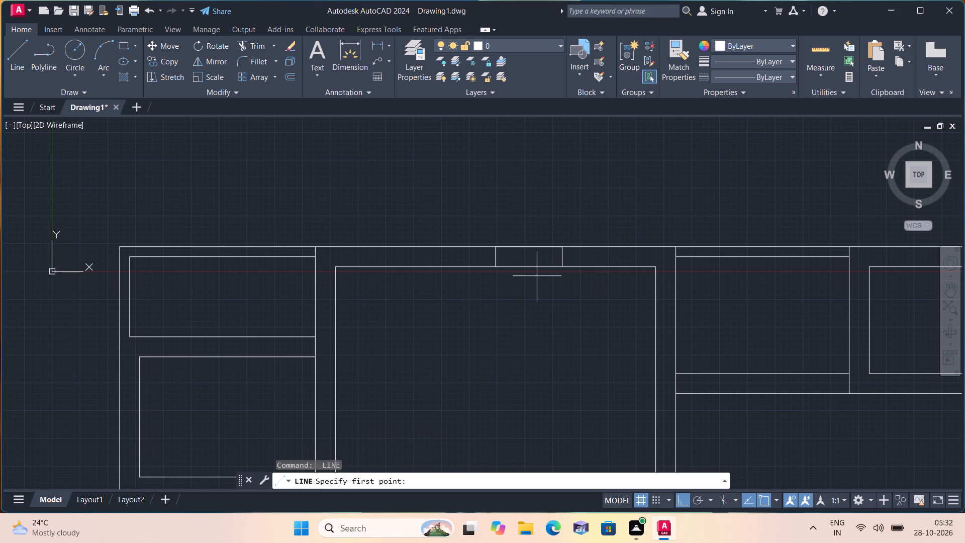
pyautogui.click(493, 264)
pyautogui.write("2'")
pyautogui.write('6"')
pyautogui.press('space')
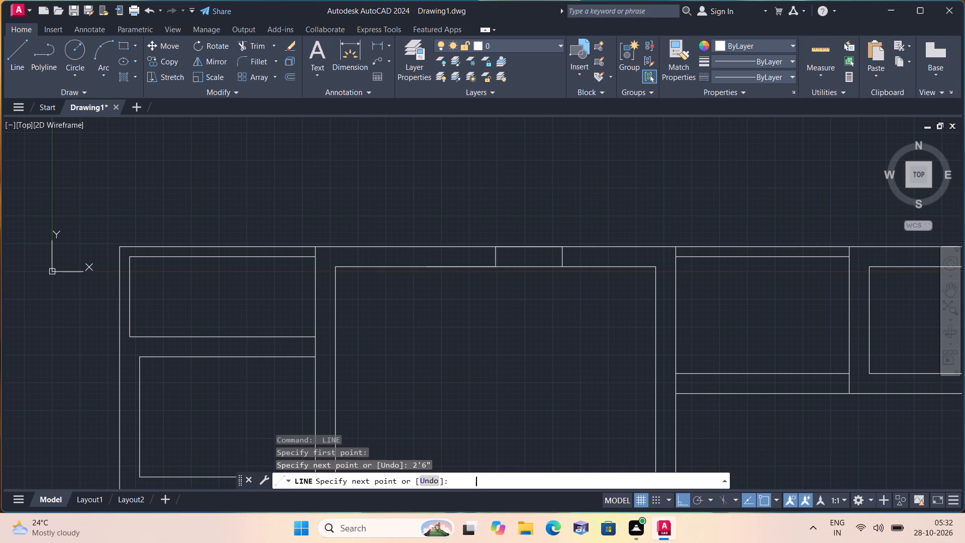
pyautogui.click(432, 244)
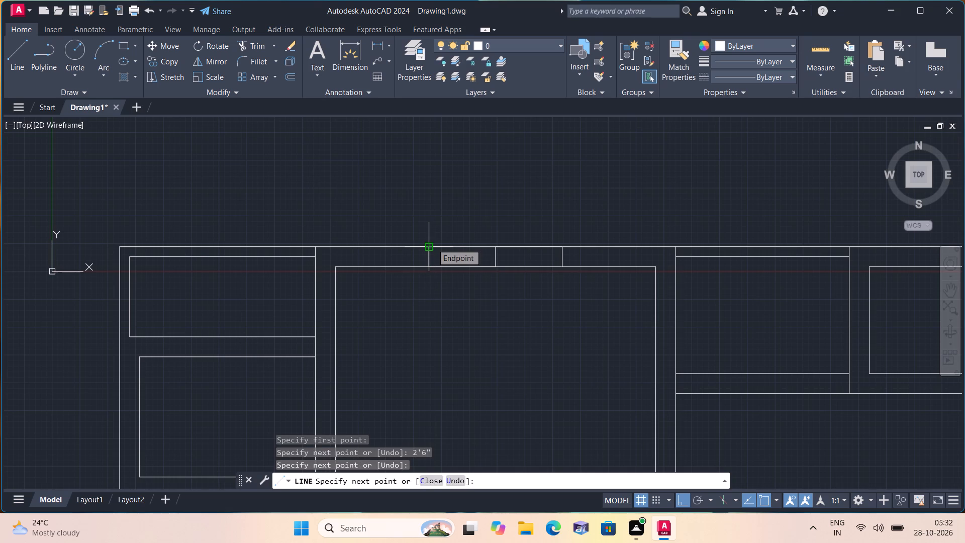
pyautogui.press('space')
# Trim away the middle cross line and the overlapping horizontal segments in the large upper room's top wall, leaving the two end lines.
pyautogui.write('trim')
pyautogui.press('space')
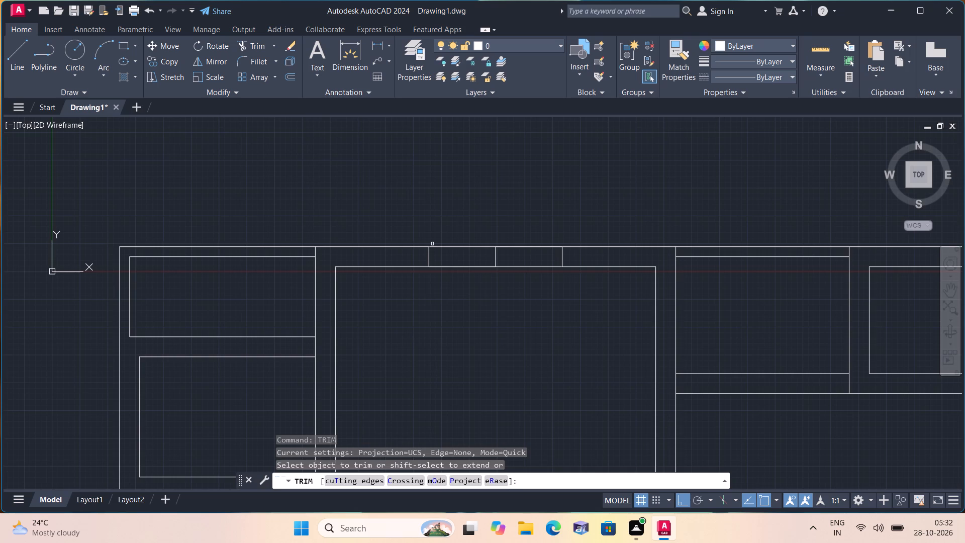
pyautogui.scroll(1, 465, 259)
pyautogui.click(476, 271)
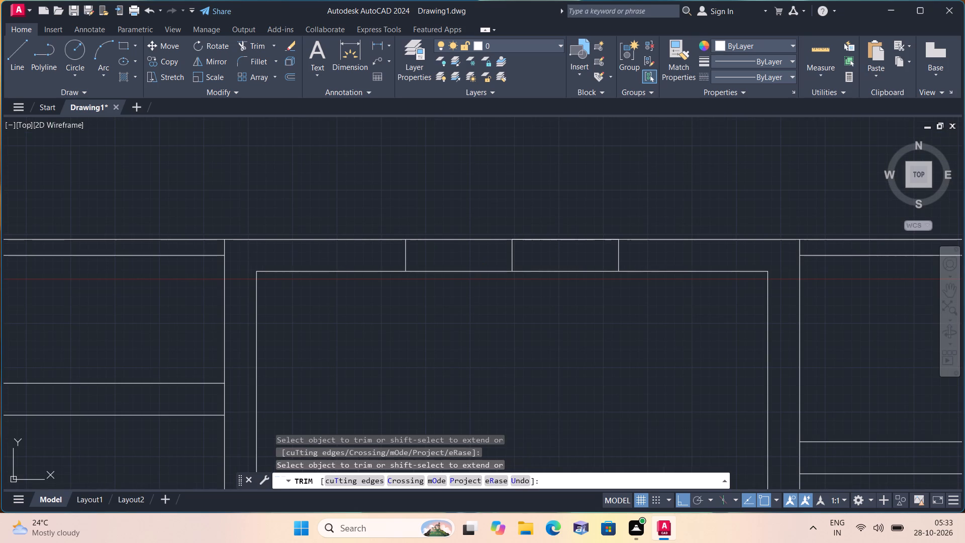
pyautogui.click(555, 239)
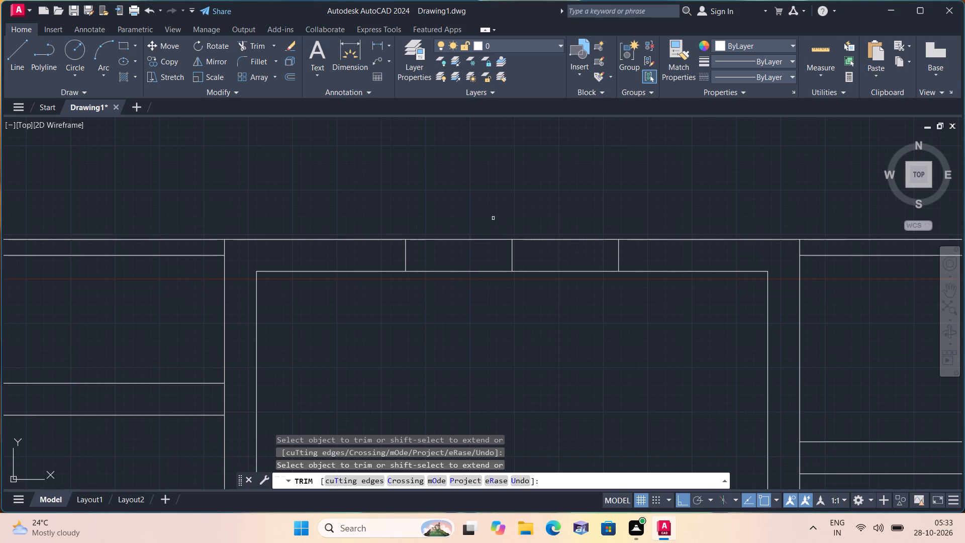
pyautogui.scroll(1, 497, 249)
pyautogui.moveTo(498, 249); pyautogui.dragTo(554, 250)
pyautogui.scroll(-1, 554, 250)
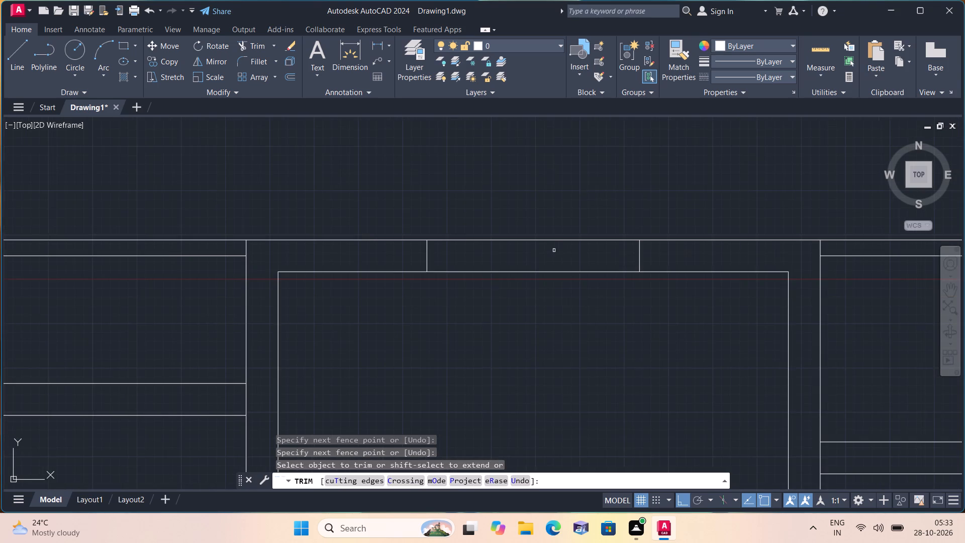
pyautogui.scroll(-1, 554, 250)
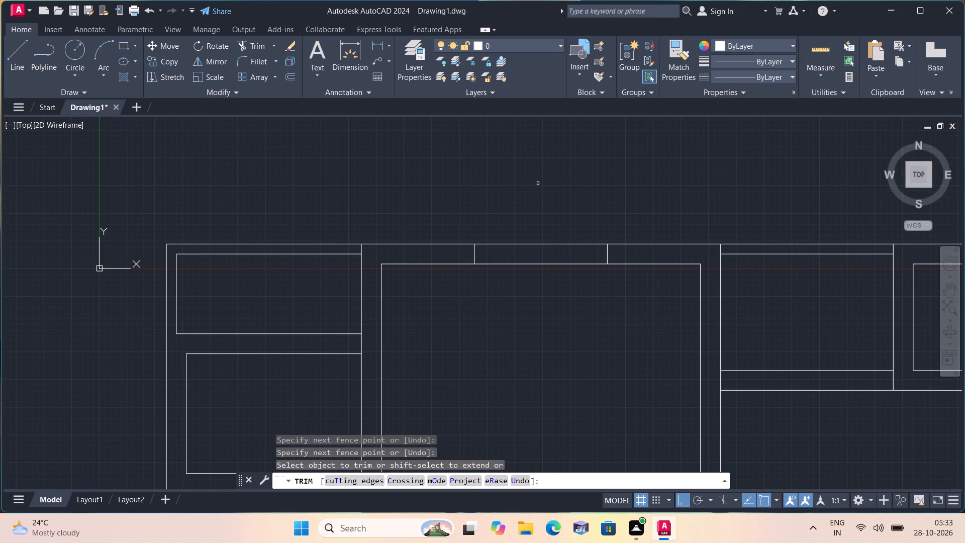
pyautogui.press('space')
# Draw a projection outline 6" outward from the left end line, across to the right end line and back down to the outer wall.
pyautogui.write('l')
pyautogui.press('space')
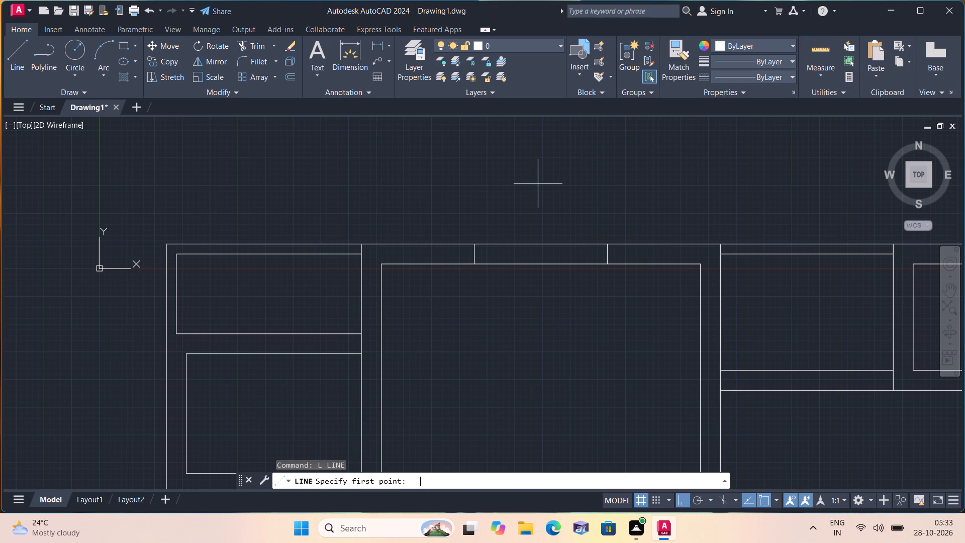
pyautogui.scroll(1, 521, 217)
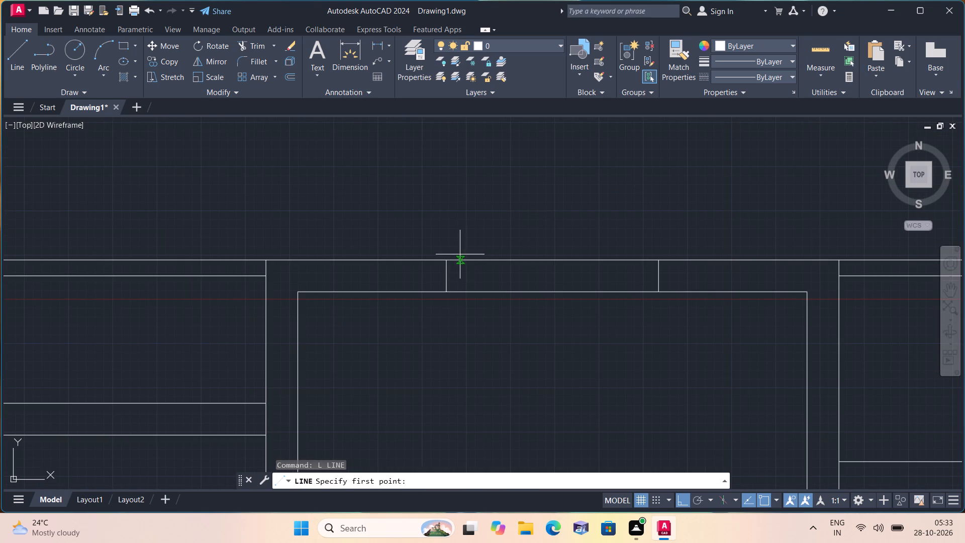
pyautogui.moveTo(446, 259); pyautogui.dragTo(445, 254)
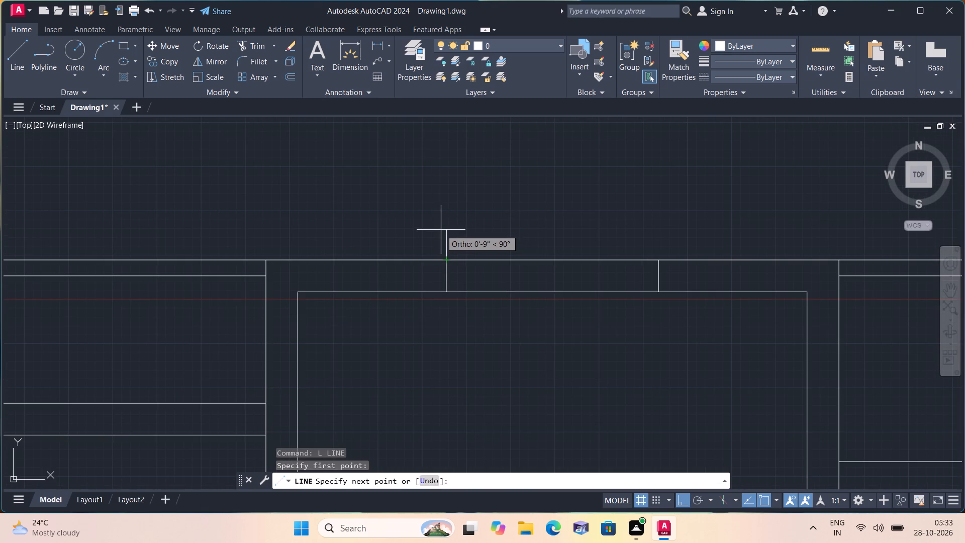
pyautogui.write('6"')
pyautogui.press('space')
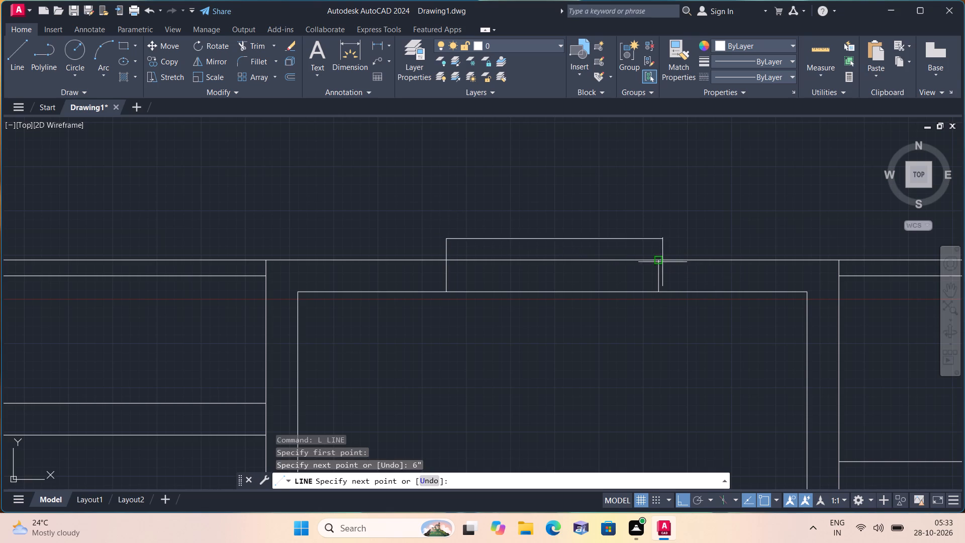
pyautogui.click(660, 236)
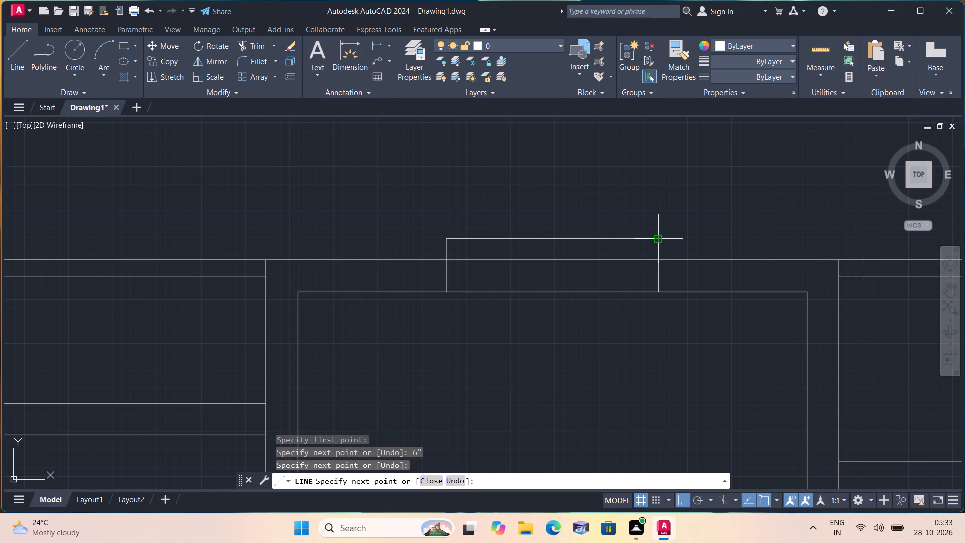
pyautogui.click(657, 263)
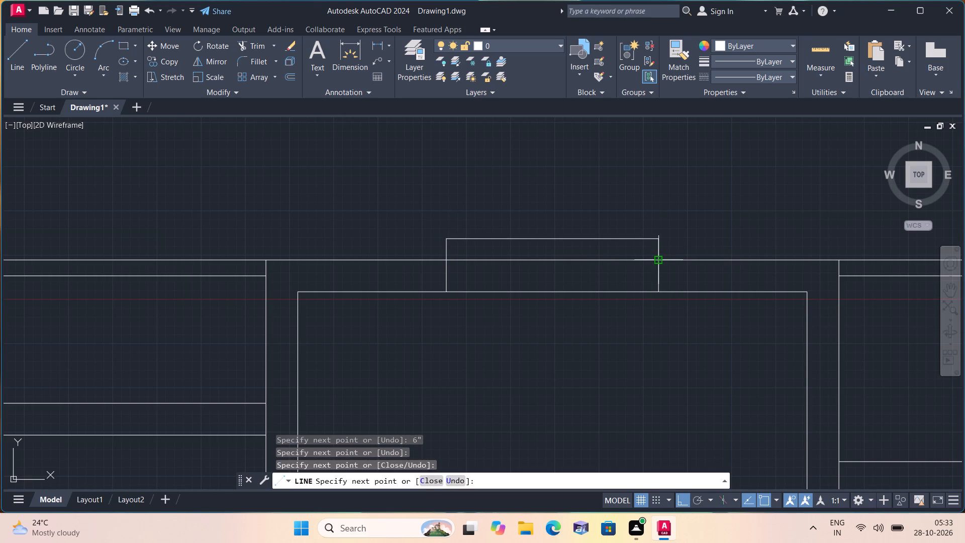
pyautogui.press('space')
# Offset the projection's left and right short side lines outward by 9".
pyautogui.write('off')
pyautogui.press('space')
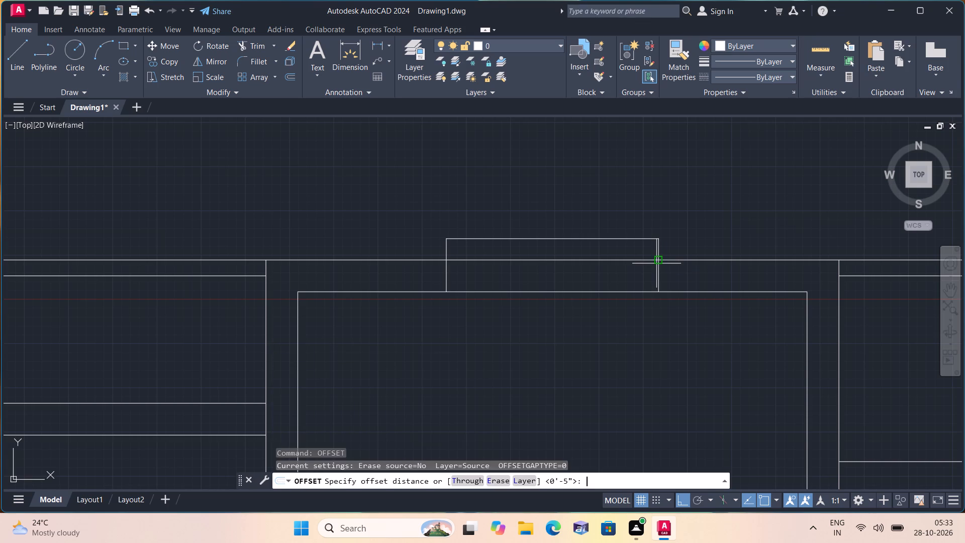
pyautogui.write('9"')
pyautogui.press('space')
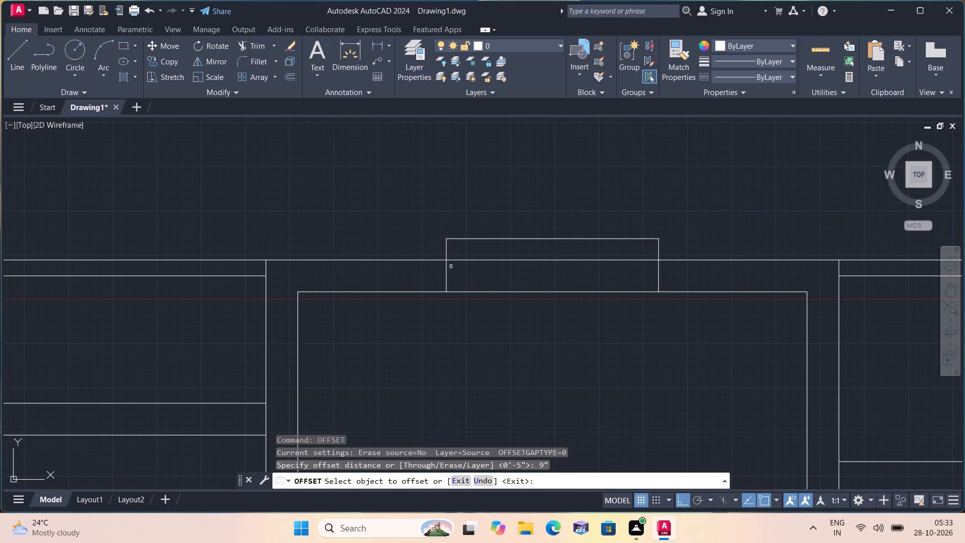
pyautogui.scroll(1, 445, 259)
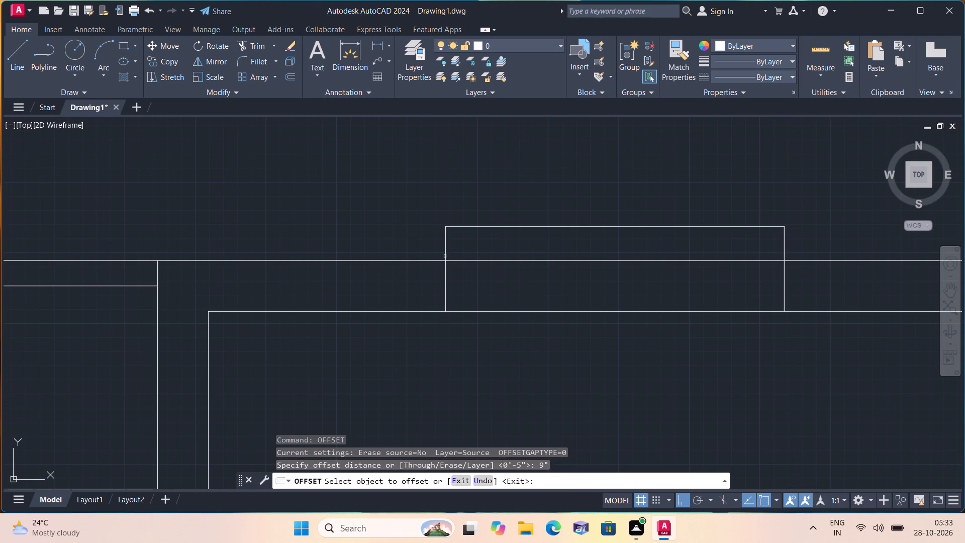
pyautogui.click(445, 256)
pyautogui.click(405, 254)
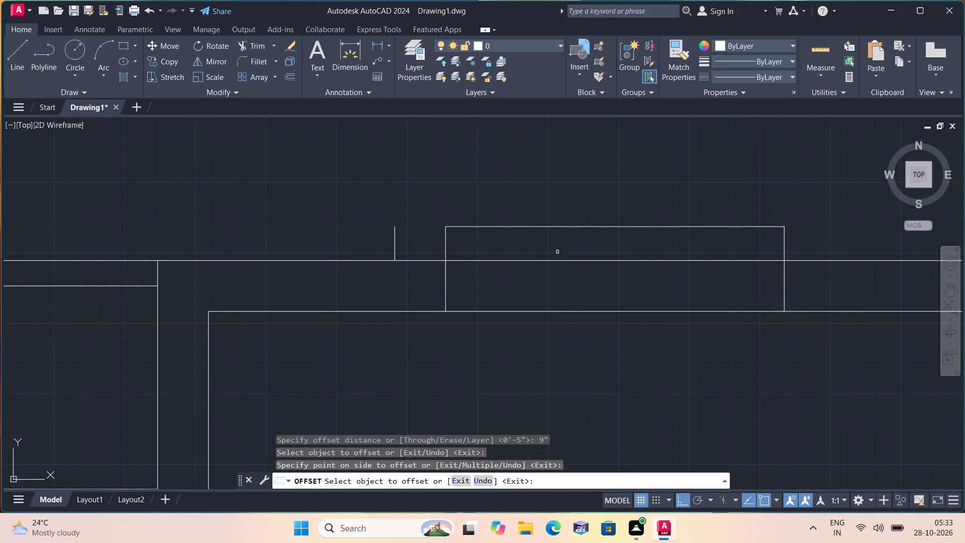
pyautogui.click(782, 236)
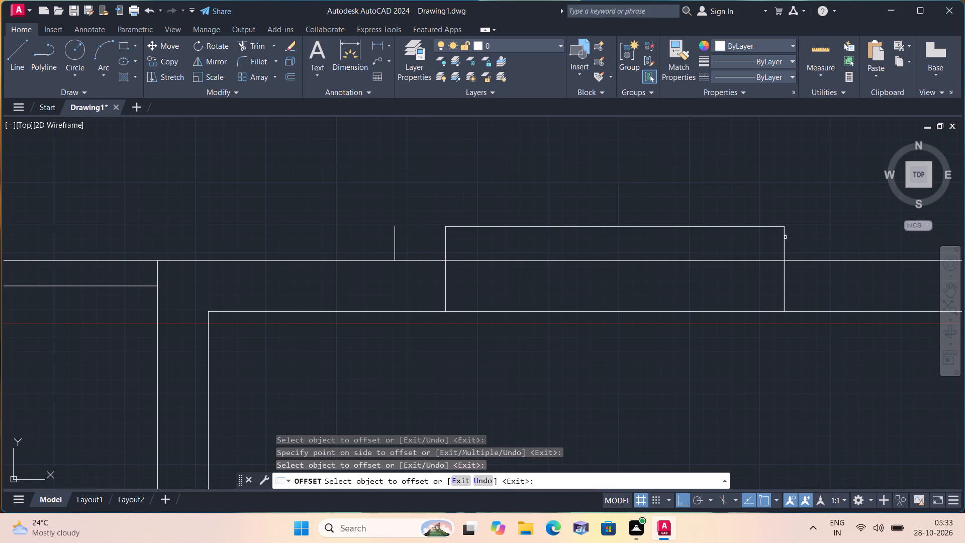
pyautogui.click(786, 237)
pyautogui.click(809, 240)
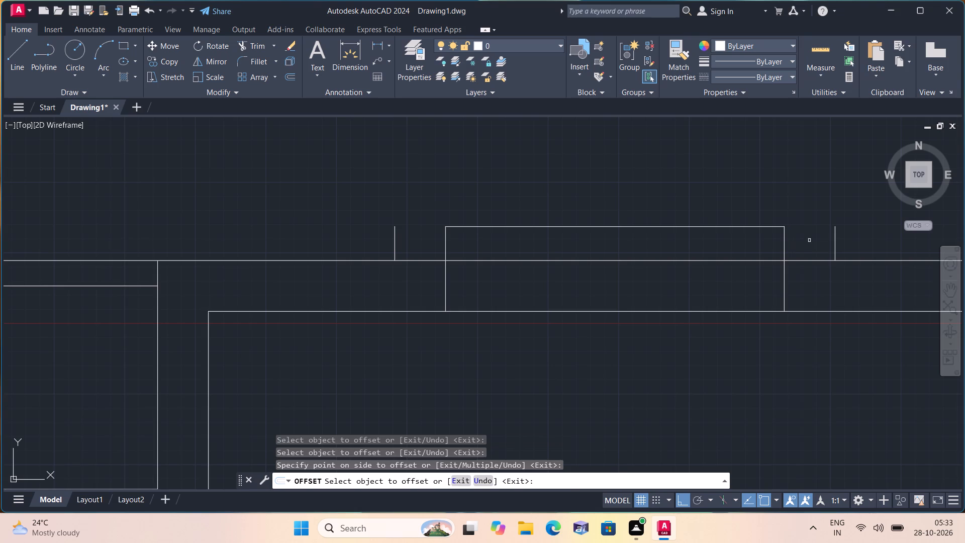
pyautogui.press('space')
# Trim the outer wall line out of the large upper room's projection, including the 9" pieces between the inner and offset side lines.
pyautogui.write('trim')
pyautogui.press('space')
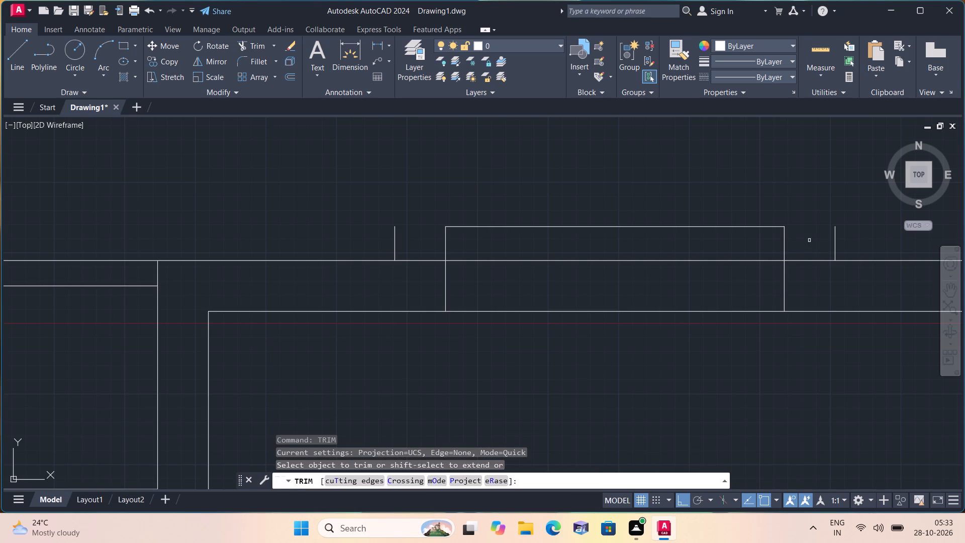
pyautogui.scroll(-1, 669, 268)
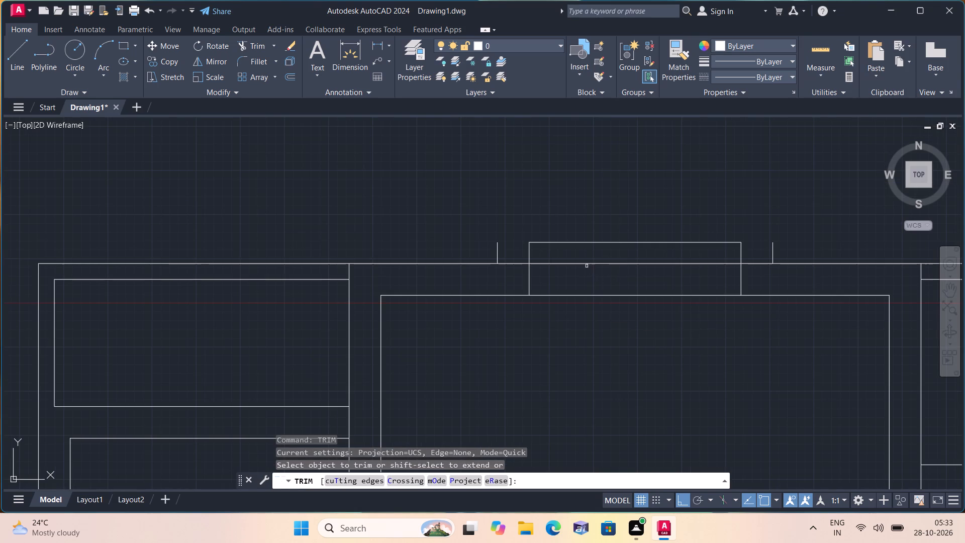
pyautogui.moveTo(600, 256); pyautogui.dragTo(601, 256)
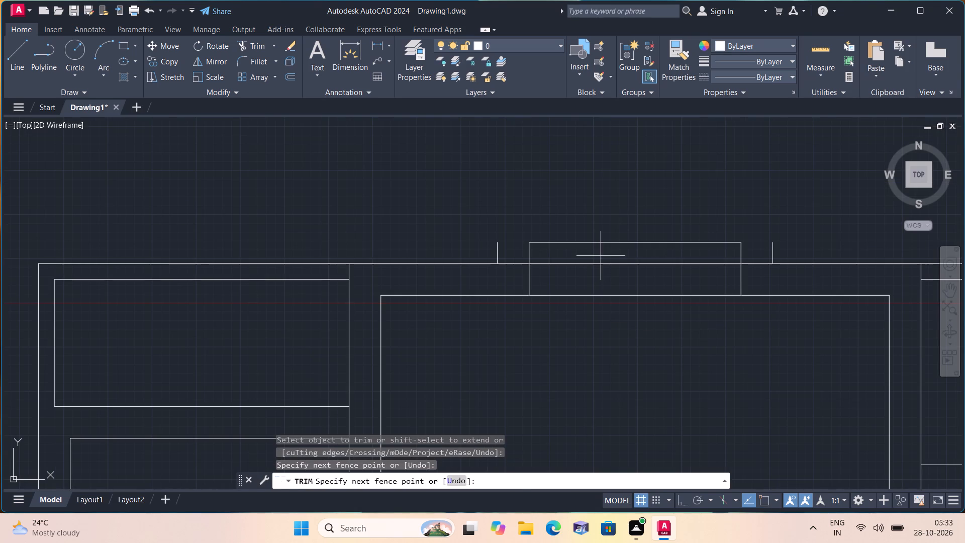
pyautogui.moveTo(601, 256); pyautogui.dragTo(604, 272)
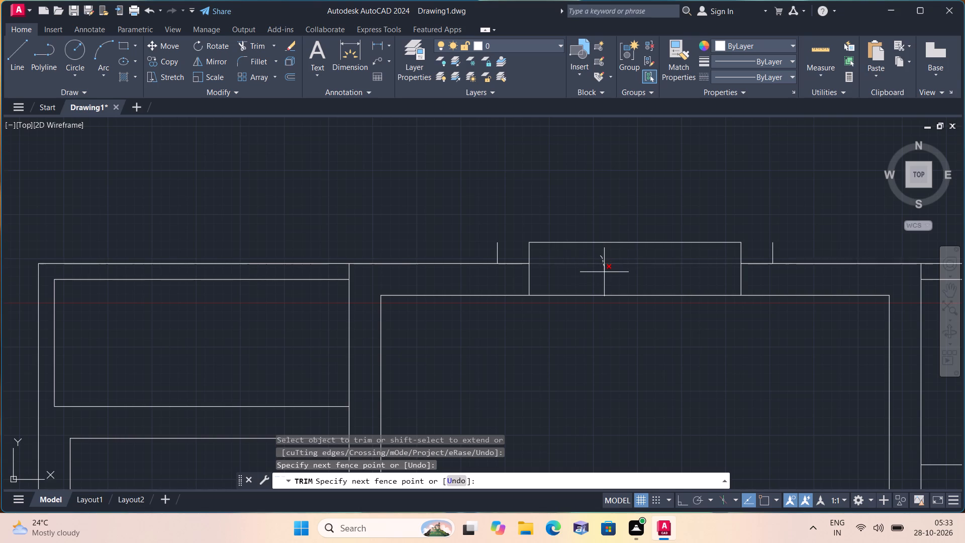
pyautogui.moveTo(604, 272); pyautogui.dragTo(610, 333)
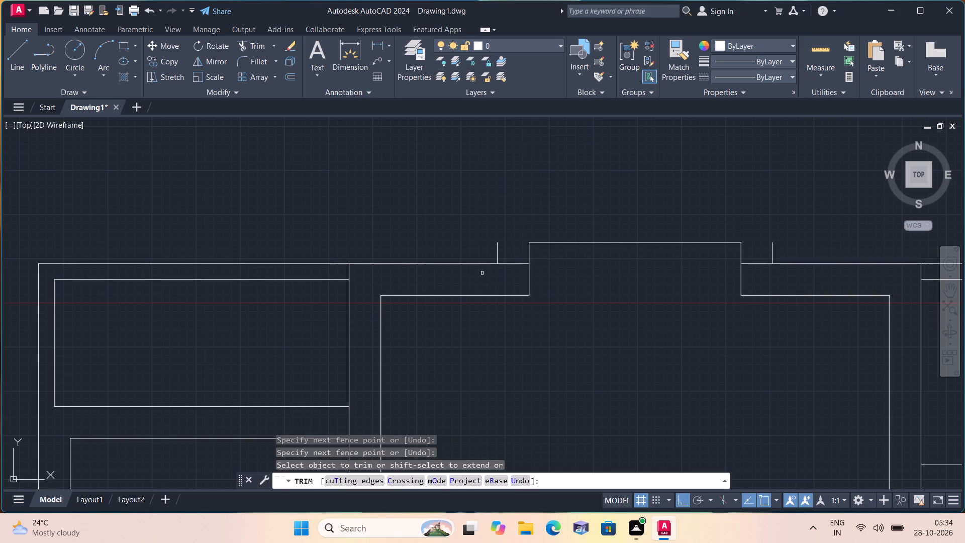
pyautogui.moveTo(510, 261); pyautogui.dragTo(511, 269)
pyautogui.moveTo(756, 248); pyautogui.dragTo(756, 248)
pyautogui.moveTo(756, 248); pyautogui.dragTo(761, 276)
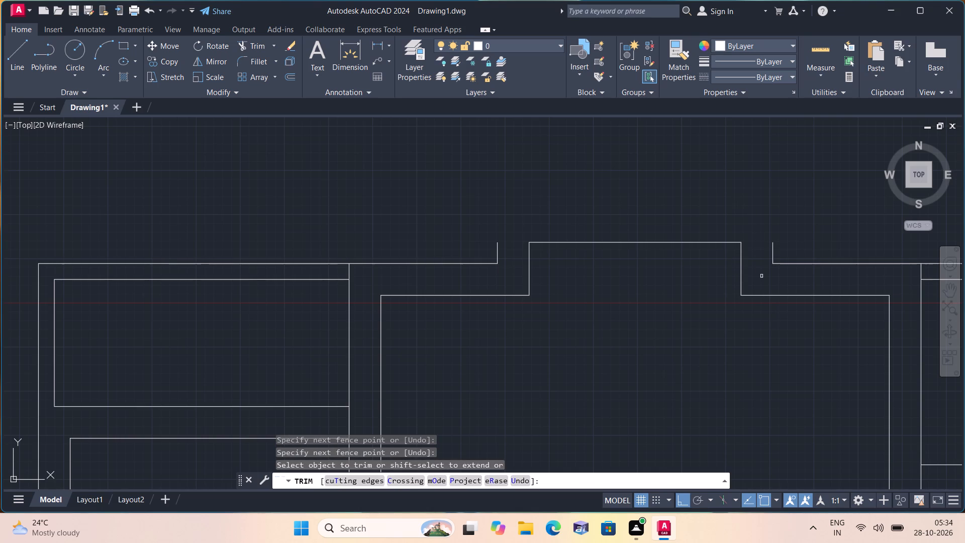
pyautogui.press('space')
# Extend the projection's top line at both ends to meet the offset side lines.
pyautogui.write('exte')
pyautogui.press('space')
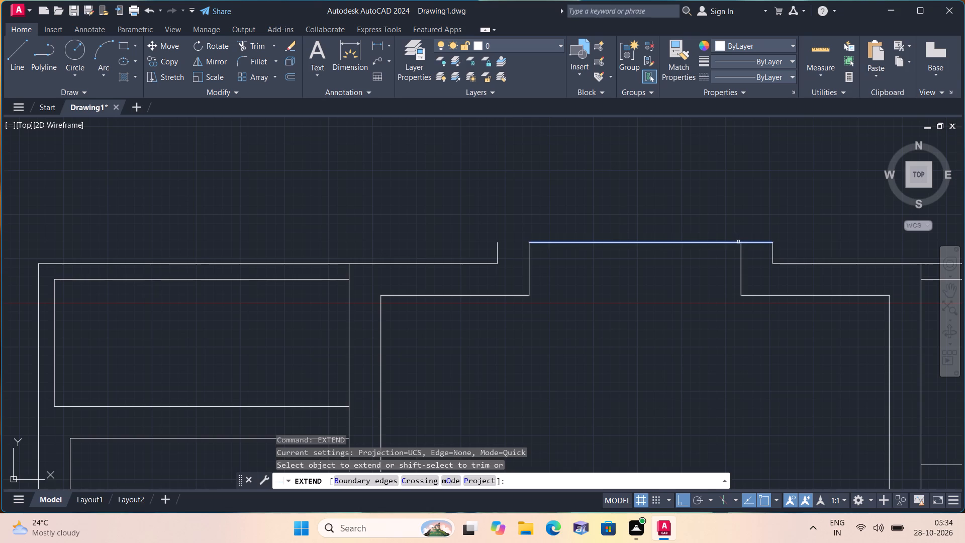
pyautogui.click(739, 242)
pyautogui.moveTo(735, 238); pyautogui.dragTo(734, 250)
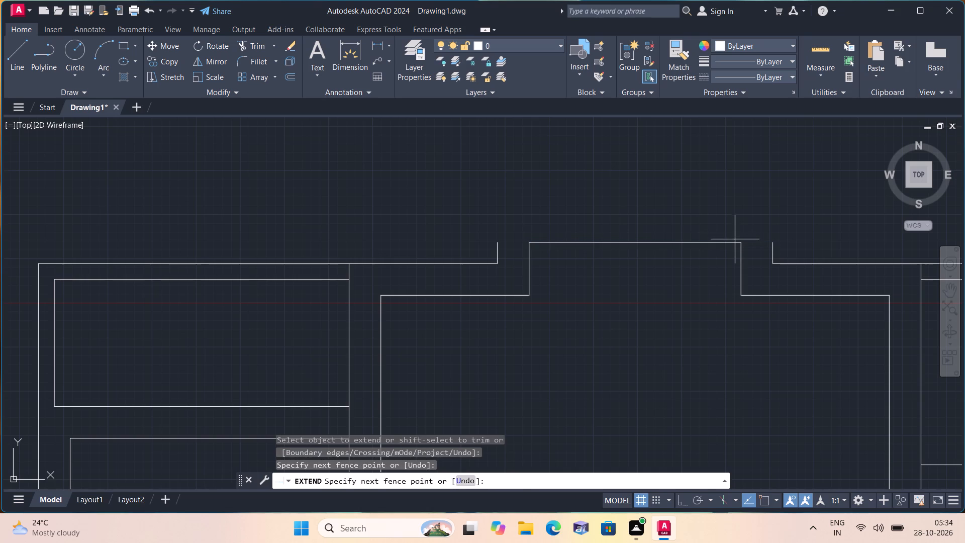
pyautogui.moveTo(734, 250); pyautogui.dragTo(734, 254)
pyautogui.moveTo(562, 257); pyautogui.dragTo(550, 242)
pyautogui.moveTo(550, 242); pyautogui.dragTo(540, 225)
pyautogui.scroll(-2, 540, 225)
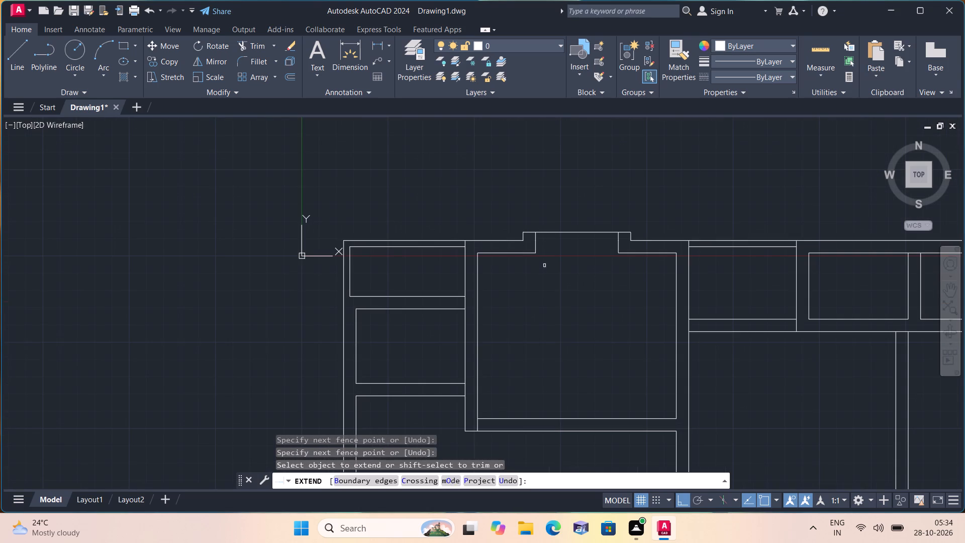
pyautogui.moveTo(533, 280); pyautogui.dragTo(447, 353, button='middle')
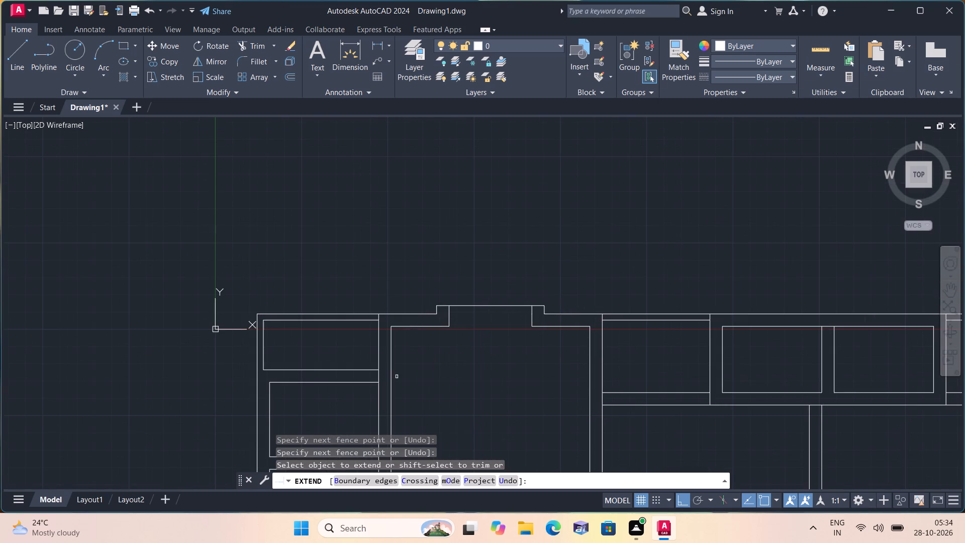
pyautogui.press('space')
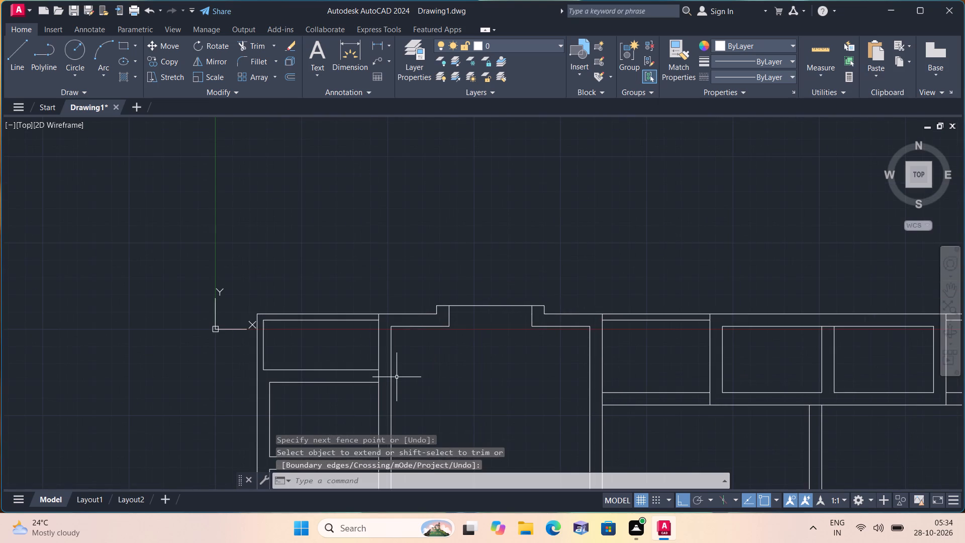
# Trim the projection's top line between the two inner side lines, leaving an opening between the end pieces.
pyautogui.write('tr')
pyautogui.write('im')
pyautogui.press('space')
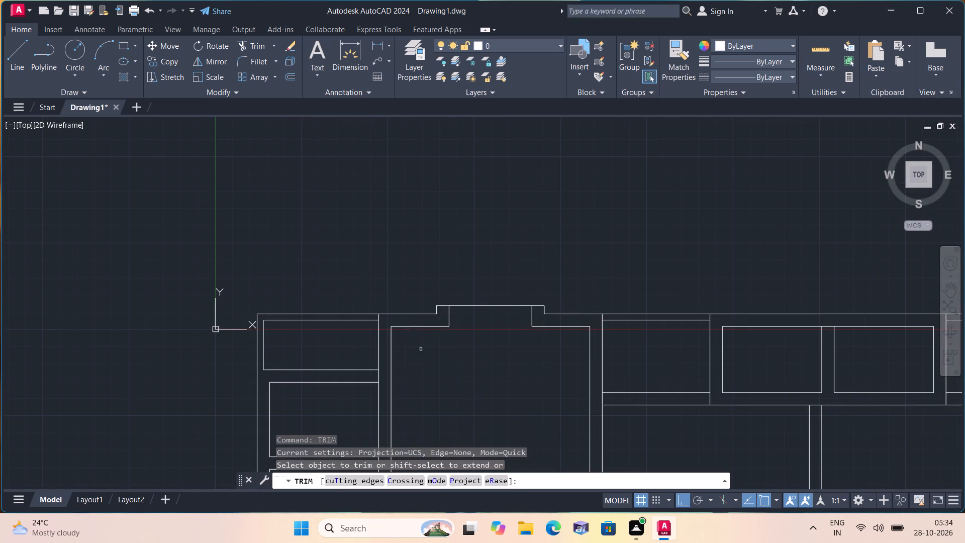
pyautogui.moveTo(482, 273); pyautogui.dragTo(491, 286)
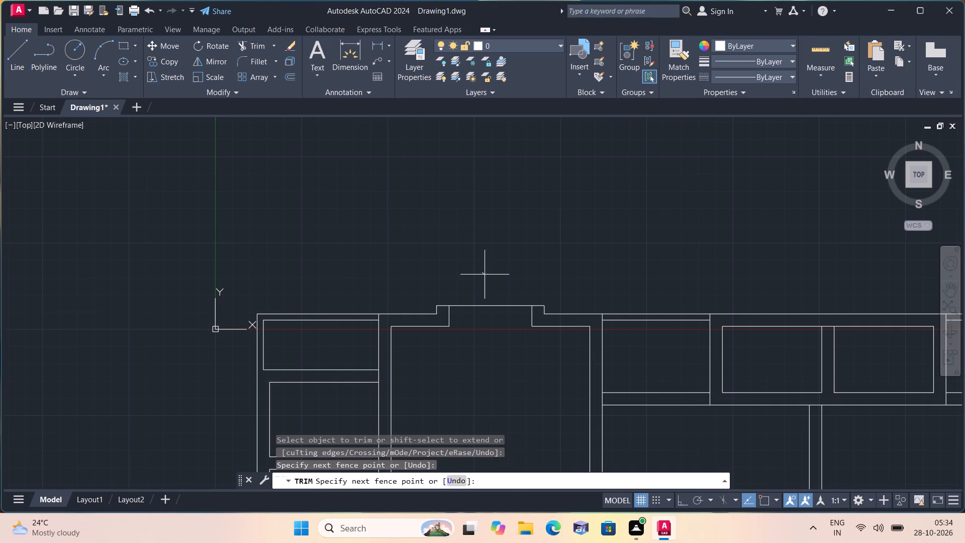
pyautogui.moveTo(491, 286); pyautogui.dragTo(507, 356)
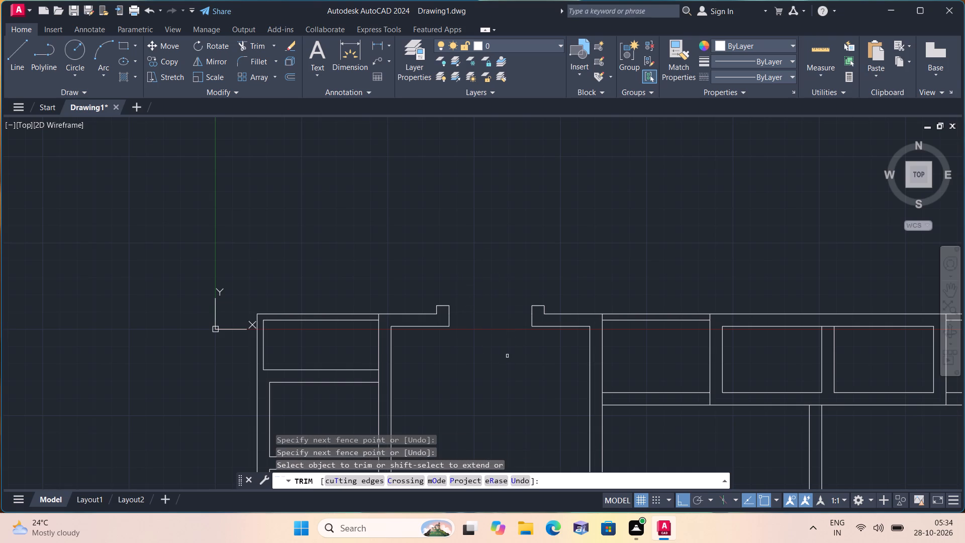
pyautogui.scroll(-1, 505, 354)
pyautogui.moveTo(502, 353); pyautogui.dragTo(374, 387, button='middle')
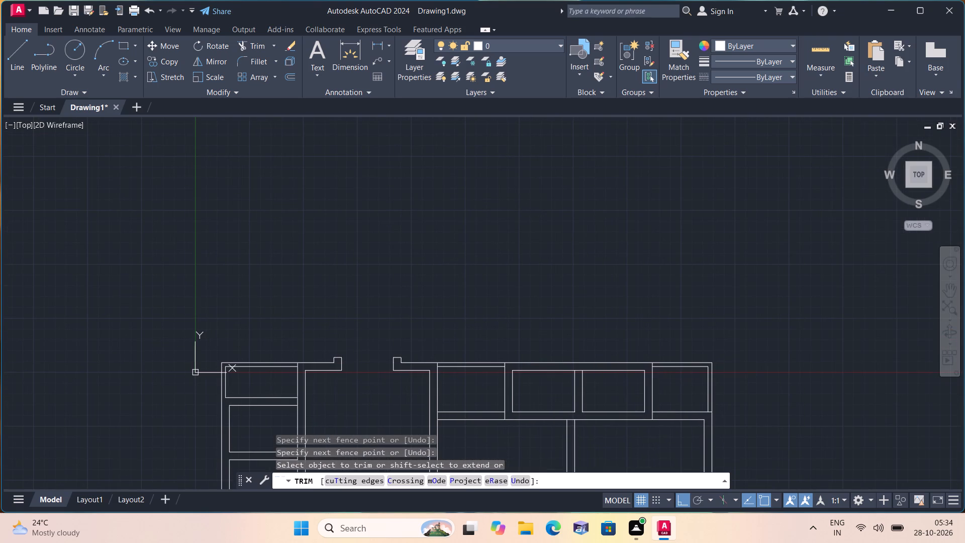
pyautogui.press('space')
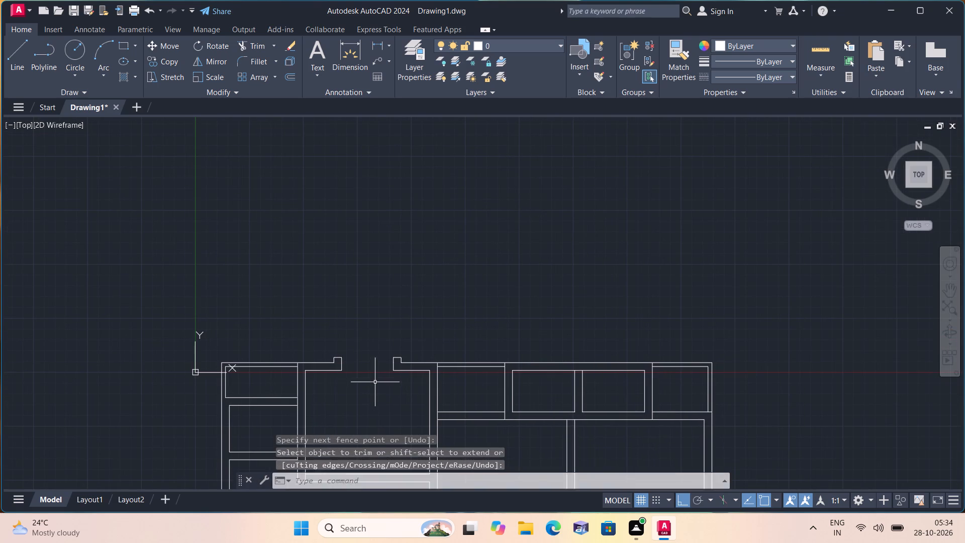
# Draw a horizontal line from the right end piece's outer top corner across to align with the plan's right outer wall.
pyautogui.press('l')
pyautogui.press('space')
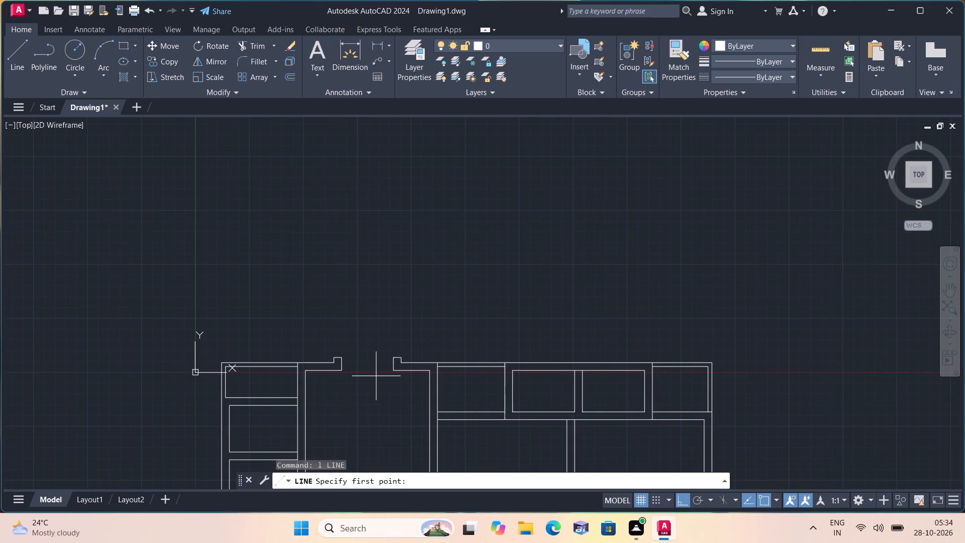
pyautogui.scroll(2, 422, 352)
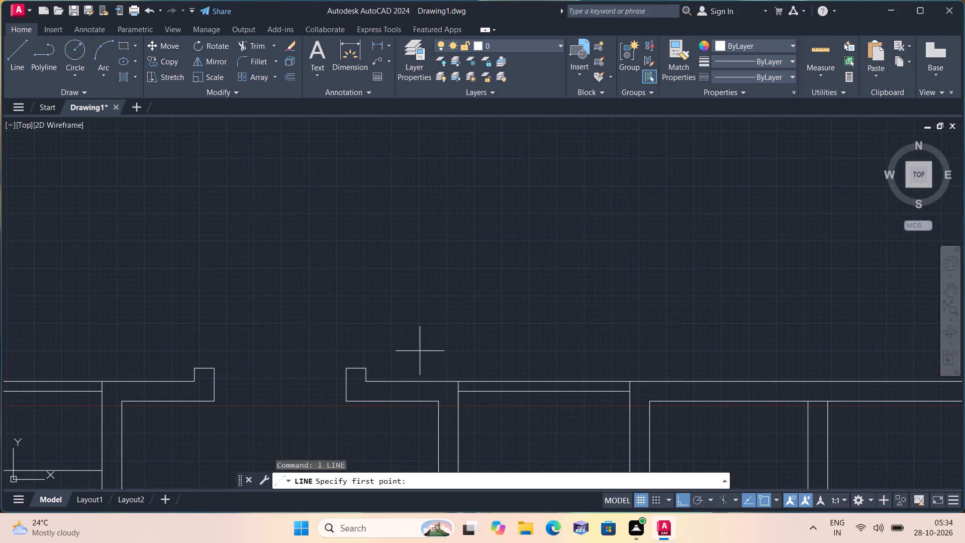
pyautogui.click(366, 367)
pyautogui.scroll(-1, 408, 362)
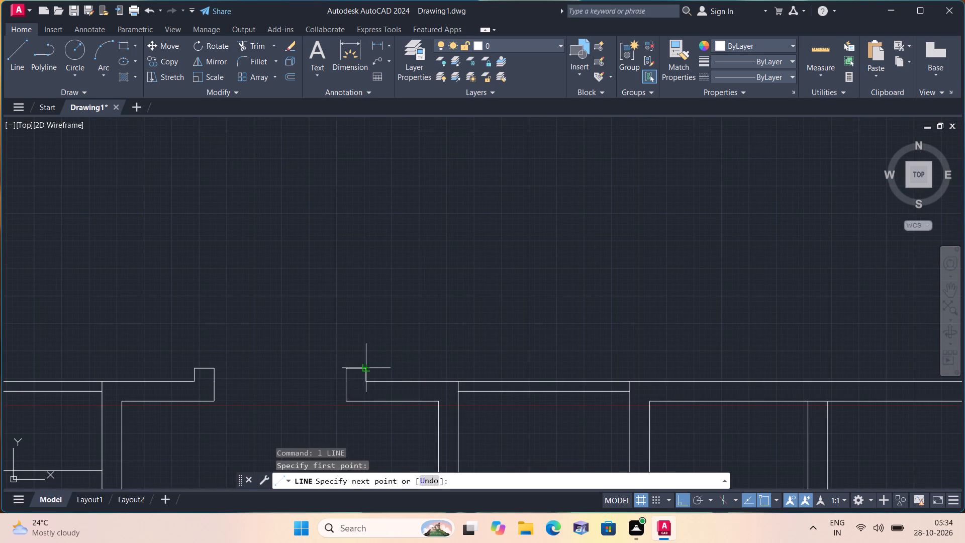
pyautogui.click(877, 350)
pyautogui.press('space')
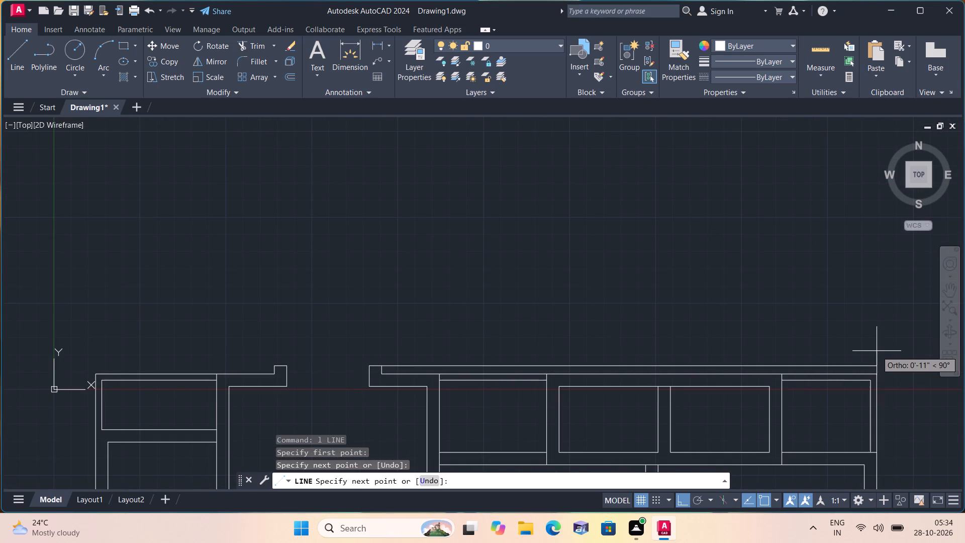
# Draw two vertical lines continuing both faces of the partition between the two upper middle rooms up to the new horizontal line.
pyautogui.press('space')
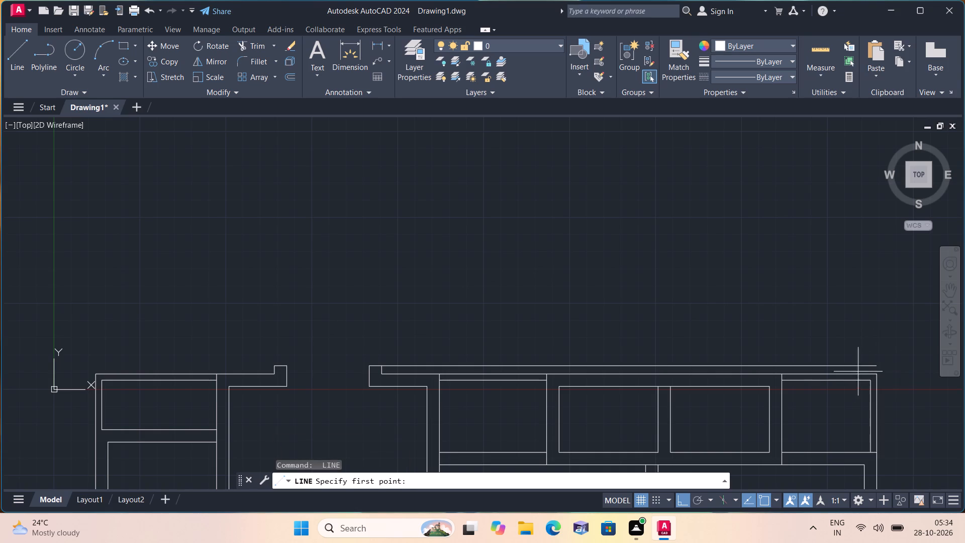
pyautogui.moveTo(728, 415); pyautogui.dragTo(624, 402, button='middle')
pyautogui.scroll(1, 532, 381)
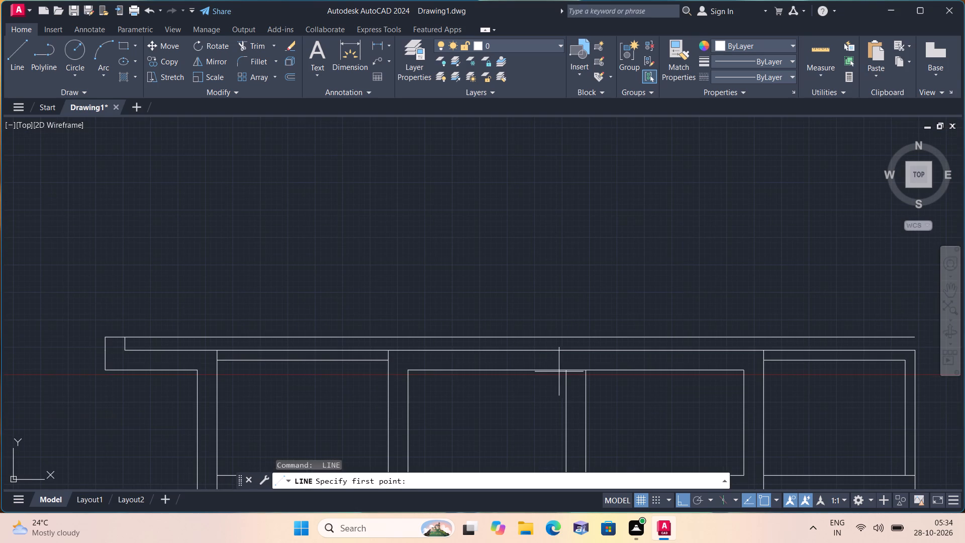
pyautogui.click(569, 369)
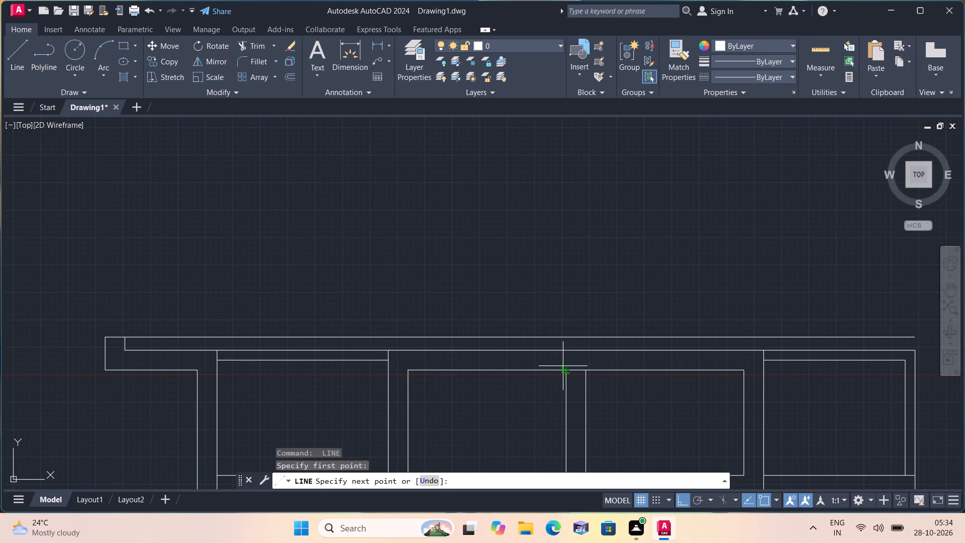
pyautogui.click(565, 336)
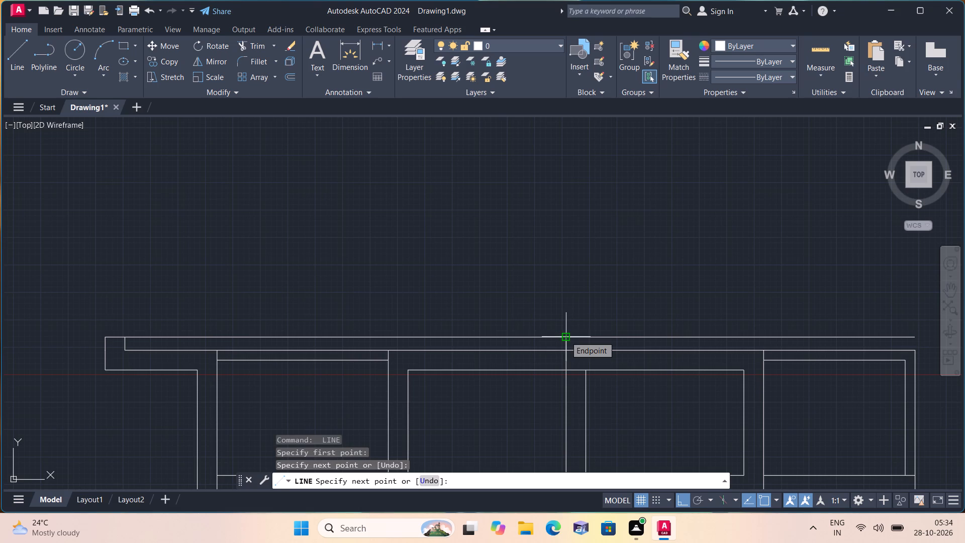
pyautogui.press('space')
pyautogui.press('space')
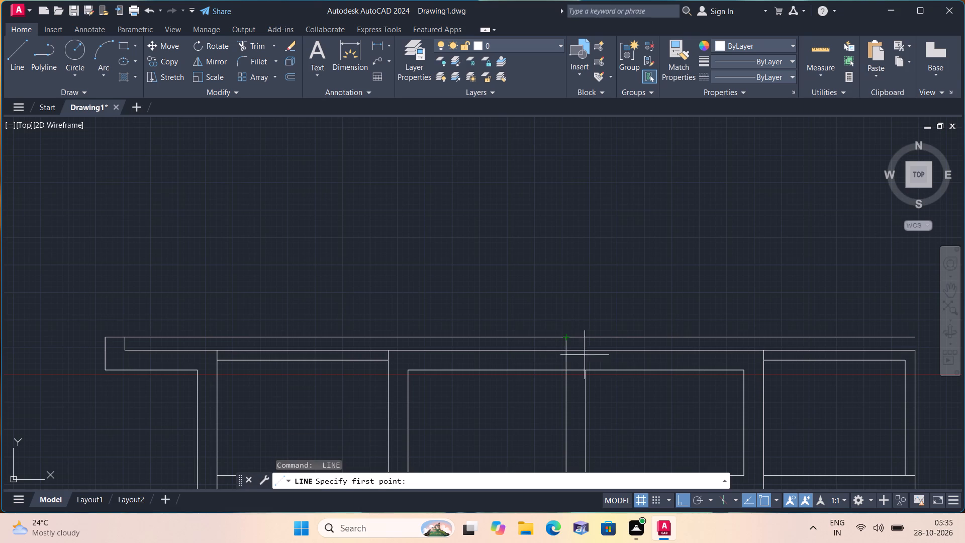
pyautogui.click(585, 372)
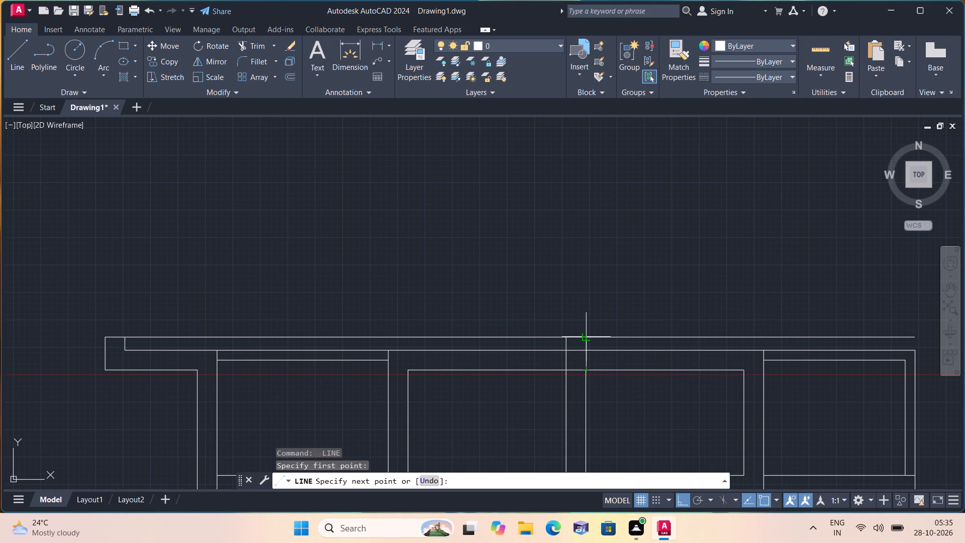
pyautogui.click(585, 335)
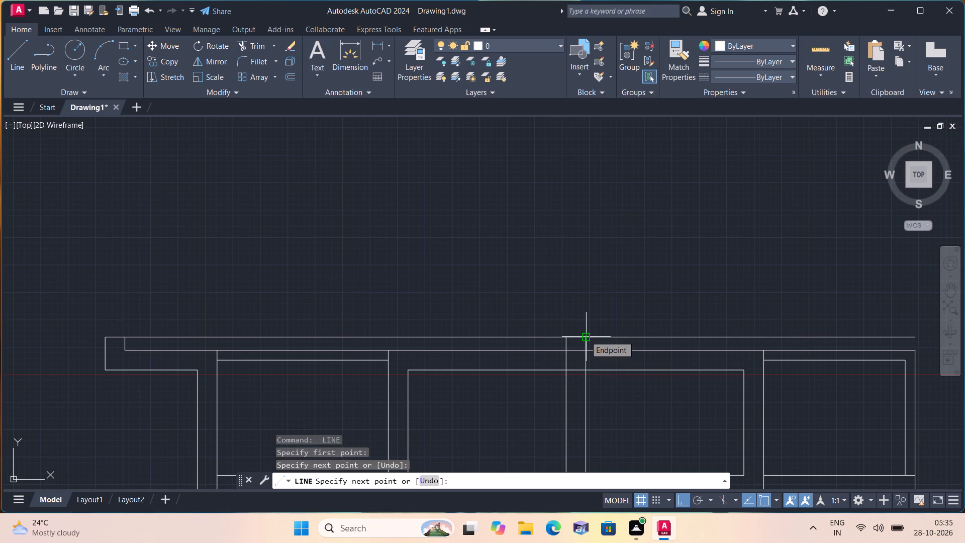
pyautogui.press('space')
# Draw a line 2' right from the top of the partition's right face line, and down to the right room's inner top wall line.
pyautogui.press('space')
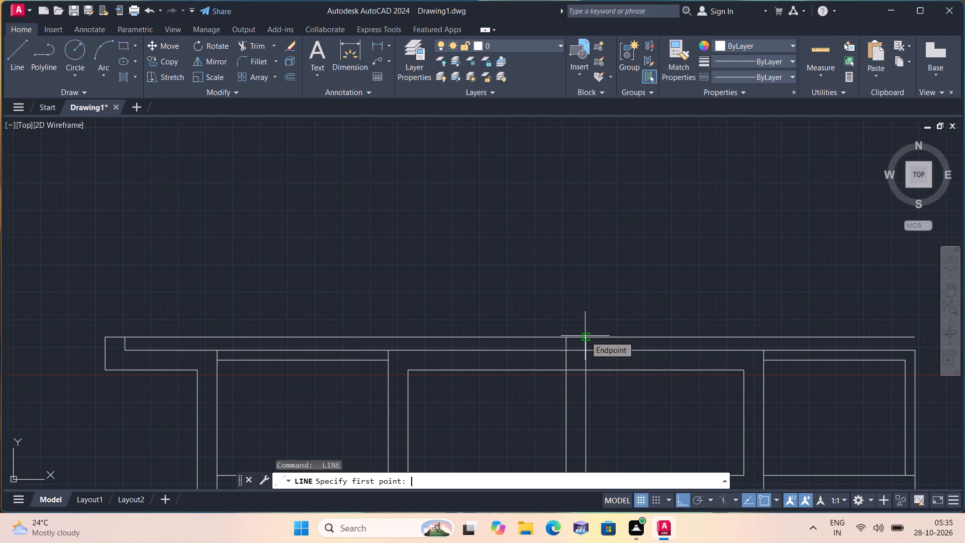
pyautogui.scroll(3, 585, 336)
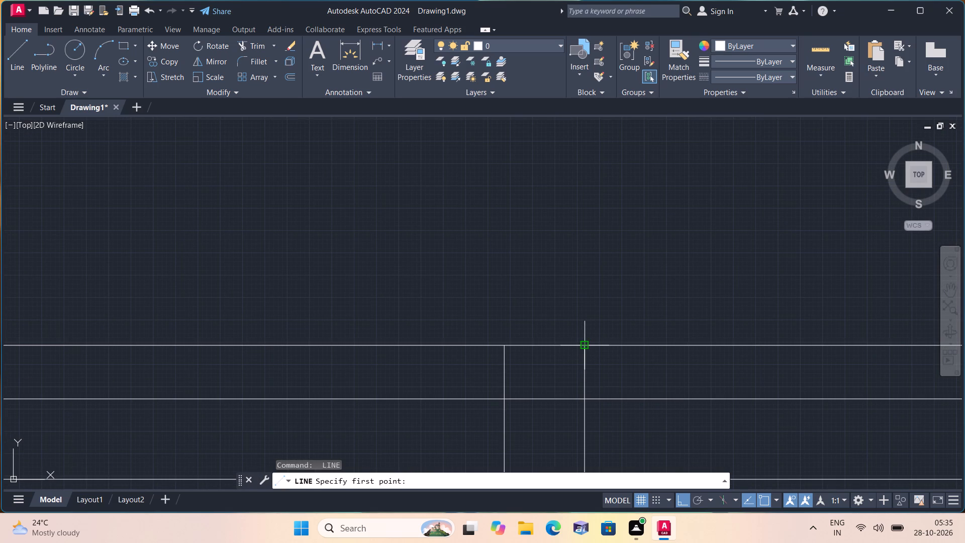
pyautogui.scroll(-2, 588, 344)
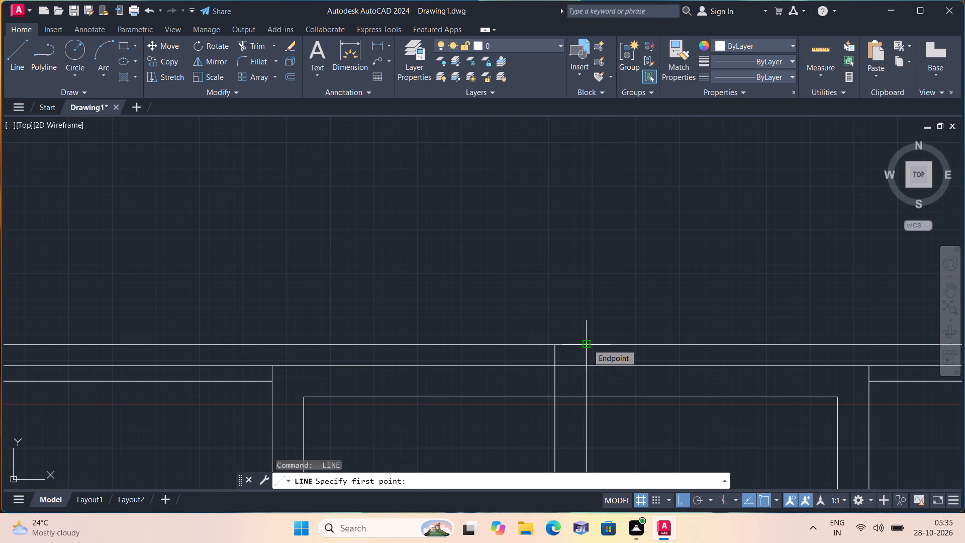
pyautogui.click(588, 344)
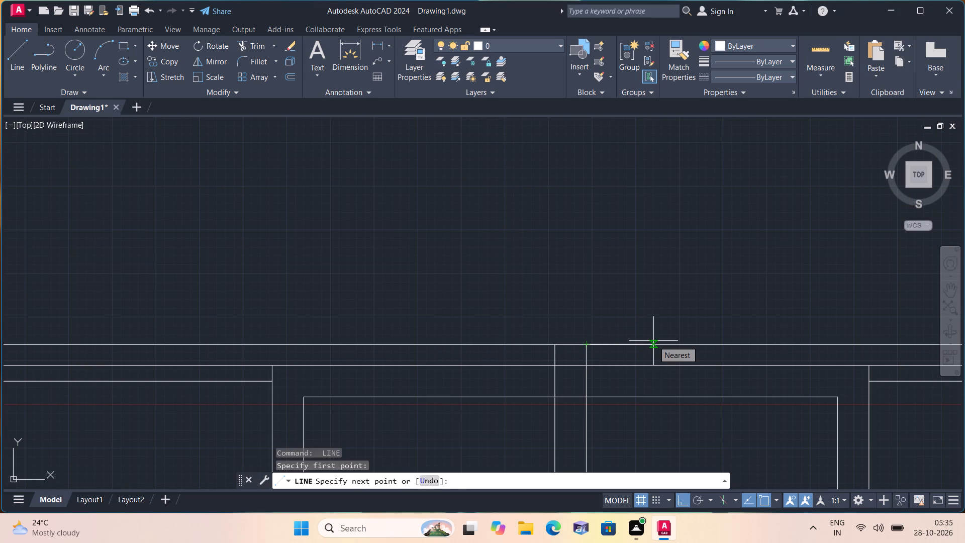
pyautogui.write("2'")
pyautogui.press('space')
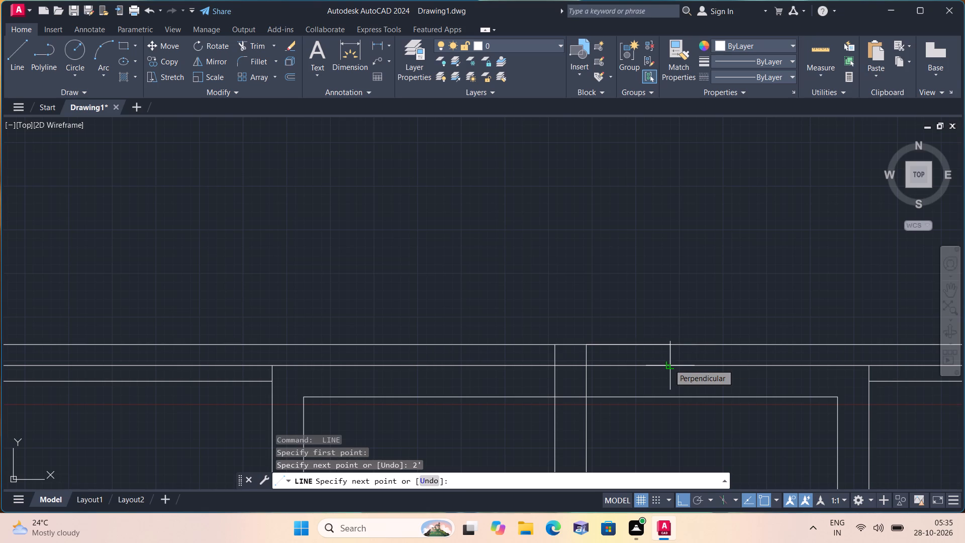
pyautogui.click(671, 398)
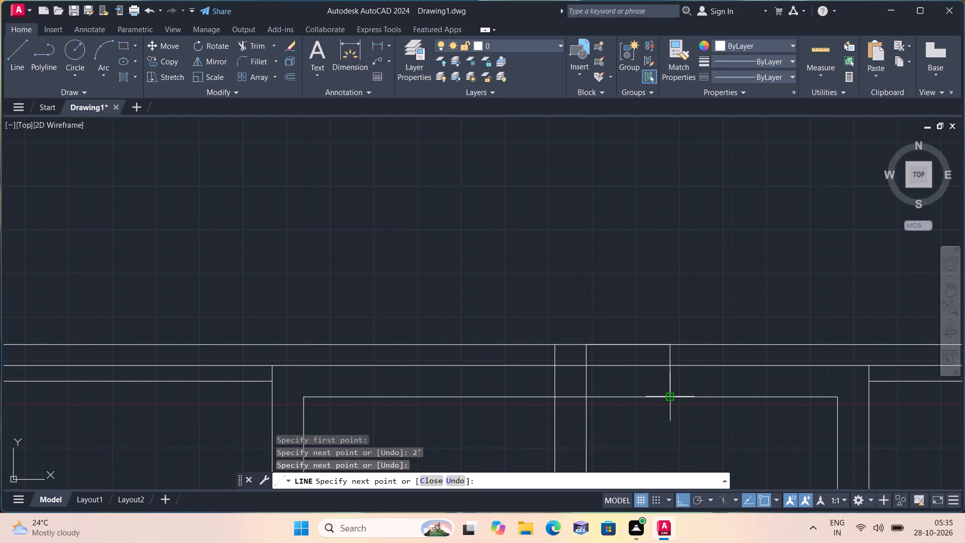
# Draw a line 2' left from the top of the partition's left face line, and down to the left room's inner top wall line.
pyautogui.press('space')
pyautogui.press('space')
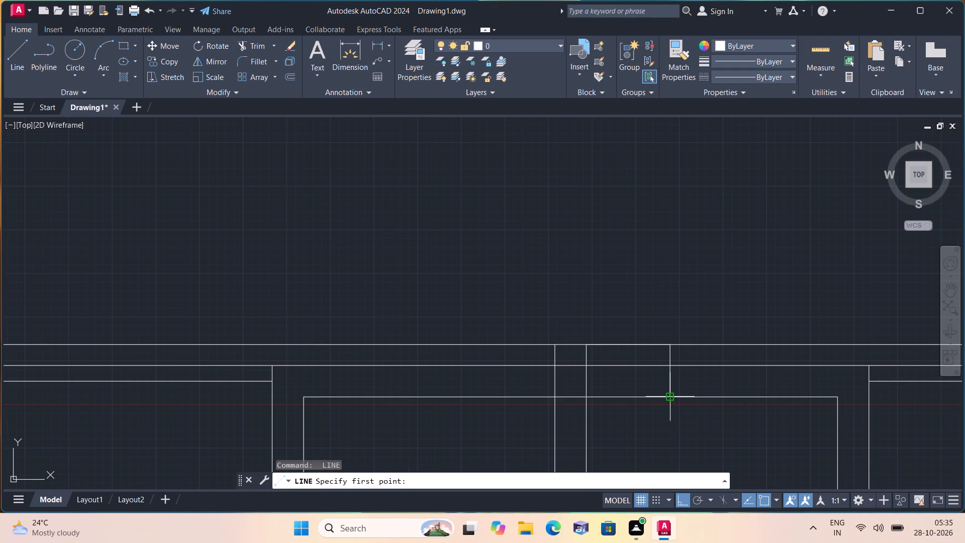
pyautogui.click(557, 343)
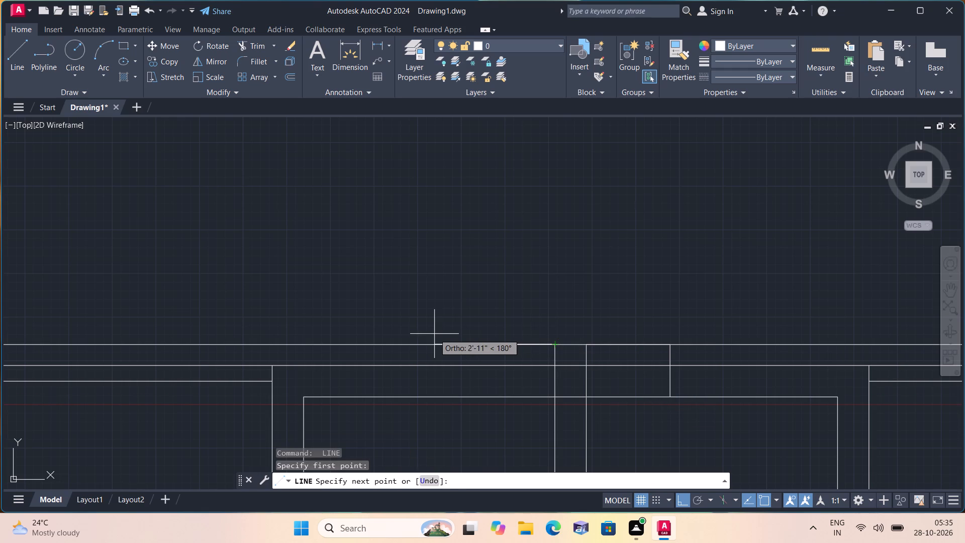
pyautogui.write("2'")
pyautogui.press('space')
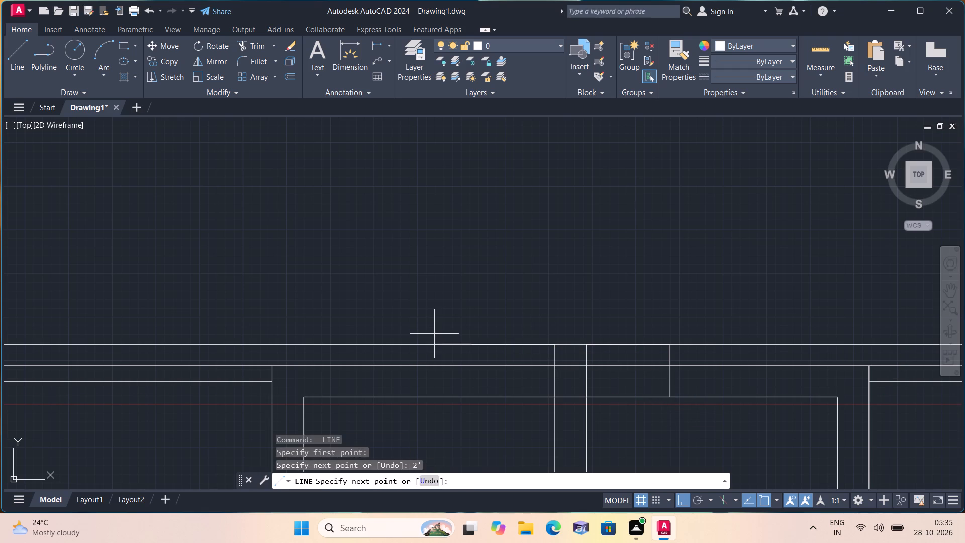
pyautogui.click(469, 397)
pyautogui.press('space')
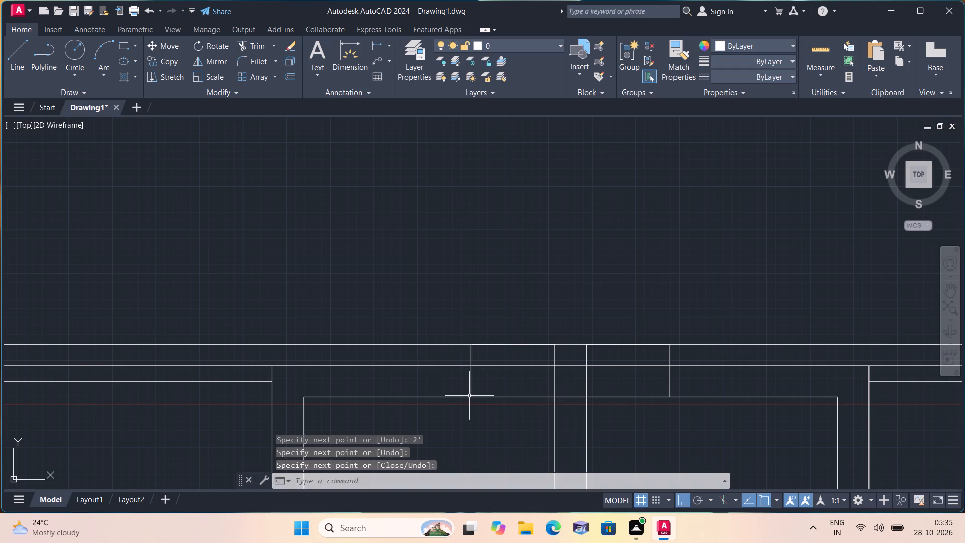
# Trim the long horizontal line above the wall on both sides of the new projection, keeping only the part between its side lines.
pyautogui.write('trim')
pyautogui.press('space')
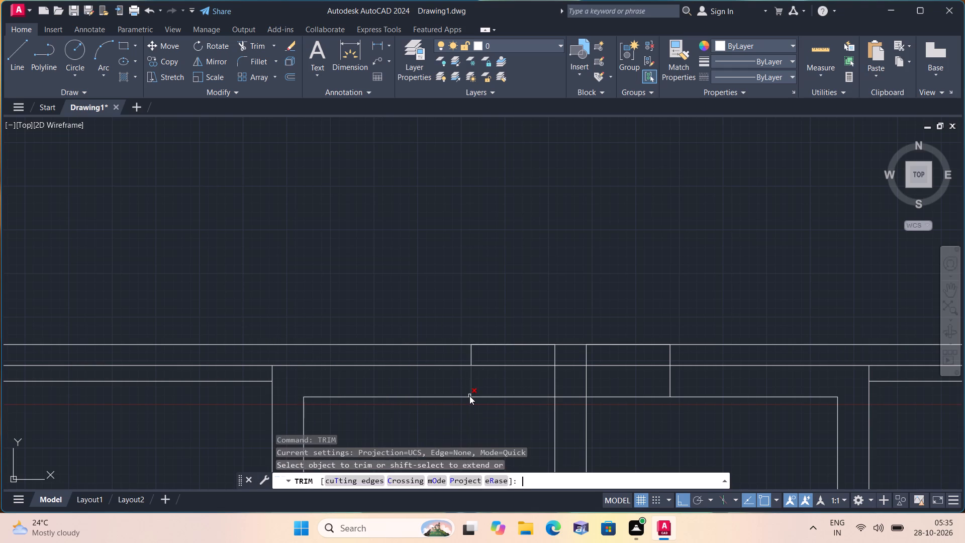
pyautogui.scroll(-3, 469, 396)
pyautogui.scroll(1, 402, 363)
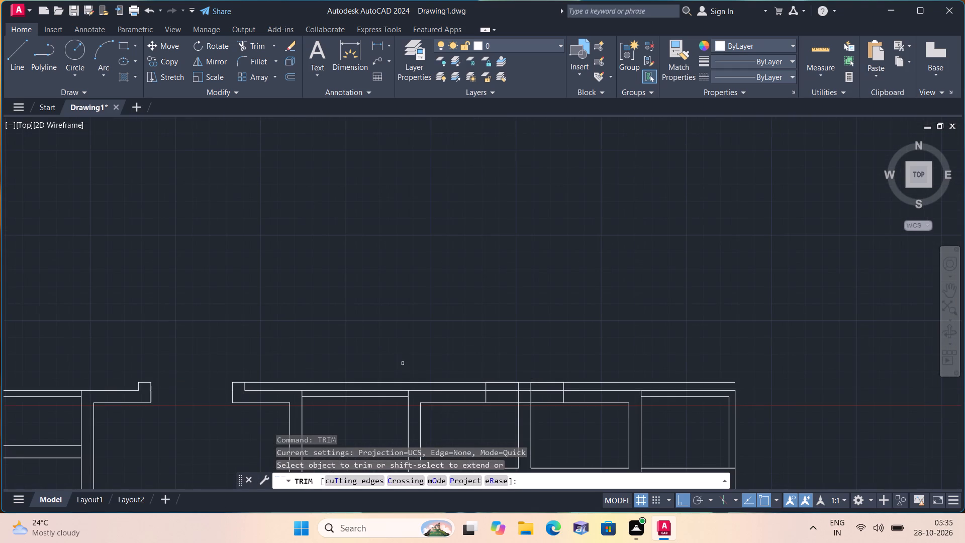
pyautogui.click(437, 382)
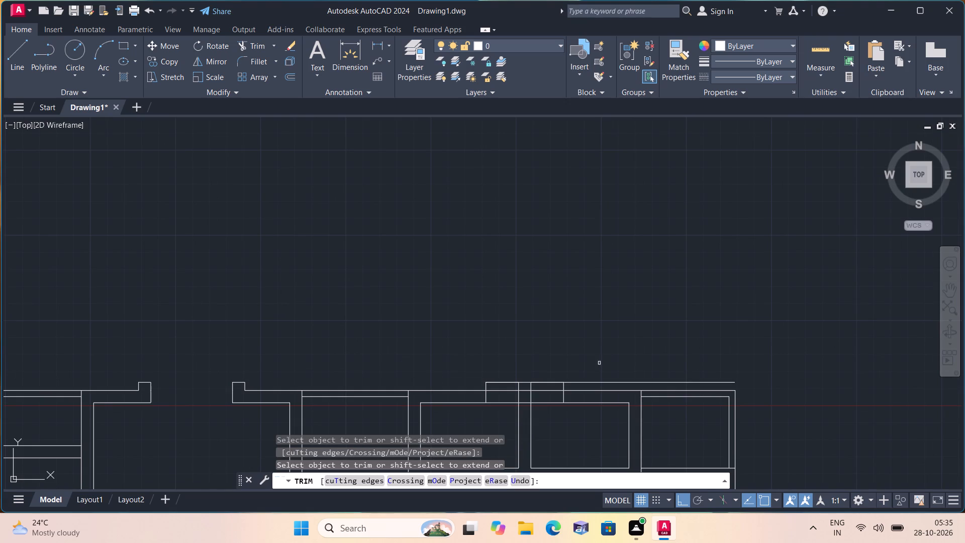
pyautogui.click(601, 378)
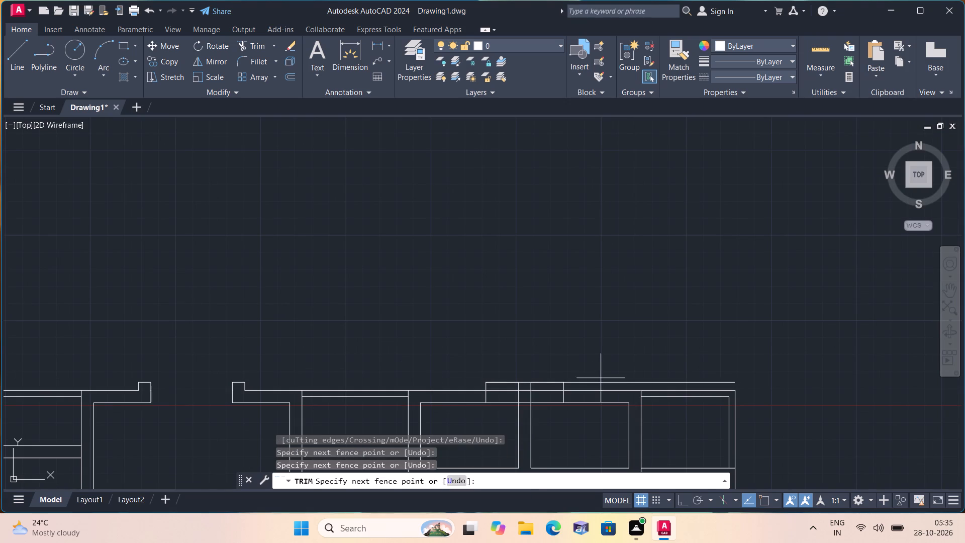
pyautogui.click(598, 383)
# Trim the inner and outer top wall lines within the projection, on both sides of the partition and between its faces.
pyautogui.scroll(2, 529, 389)
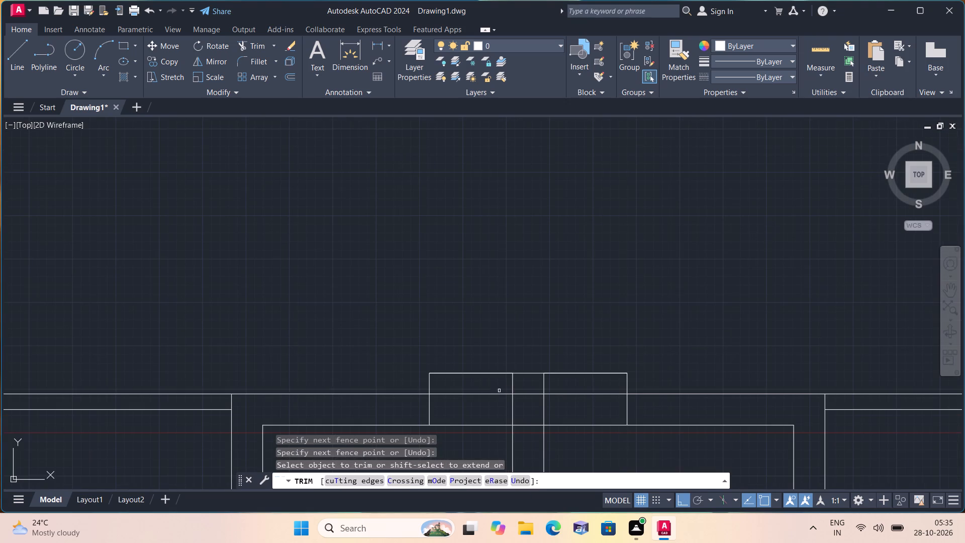
pyautogui.moveTo(494, 409); pyautogui.dragTo(533, 350, button='middle')
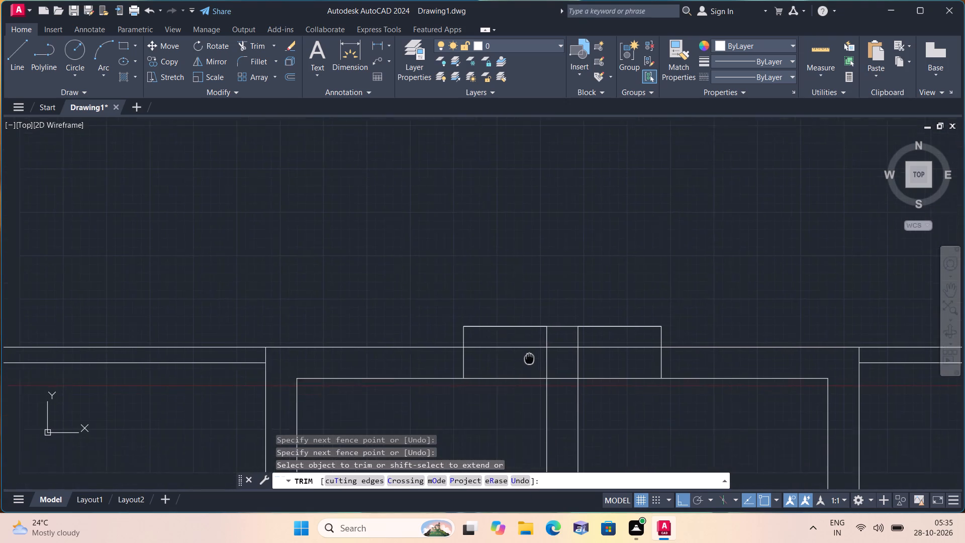
pyautogui.moveTo(533, 350); pyautogui.dragTo(534, 349, button='middle')
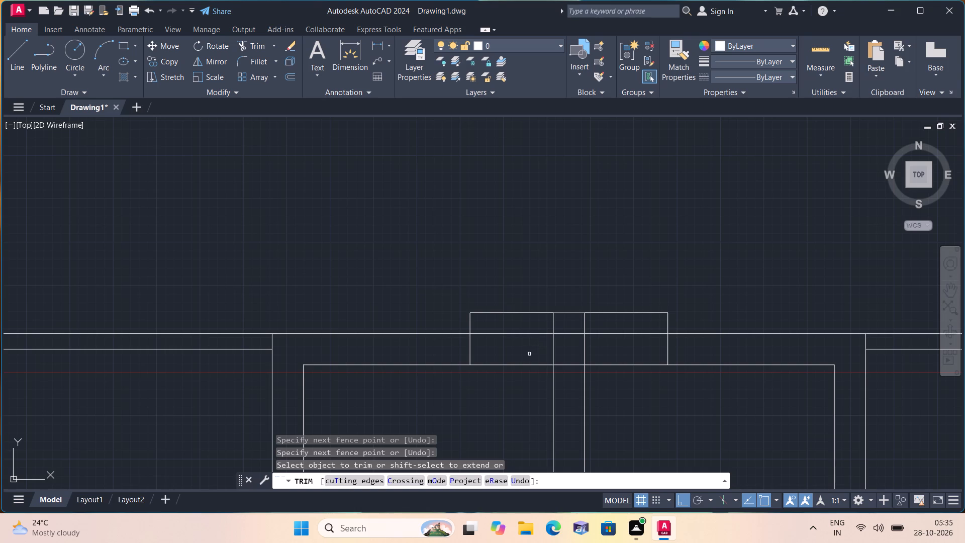
pyautogui.moveTo(507, 372); pyautogui.dragTo(511, 359)
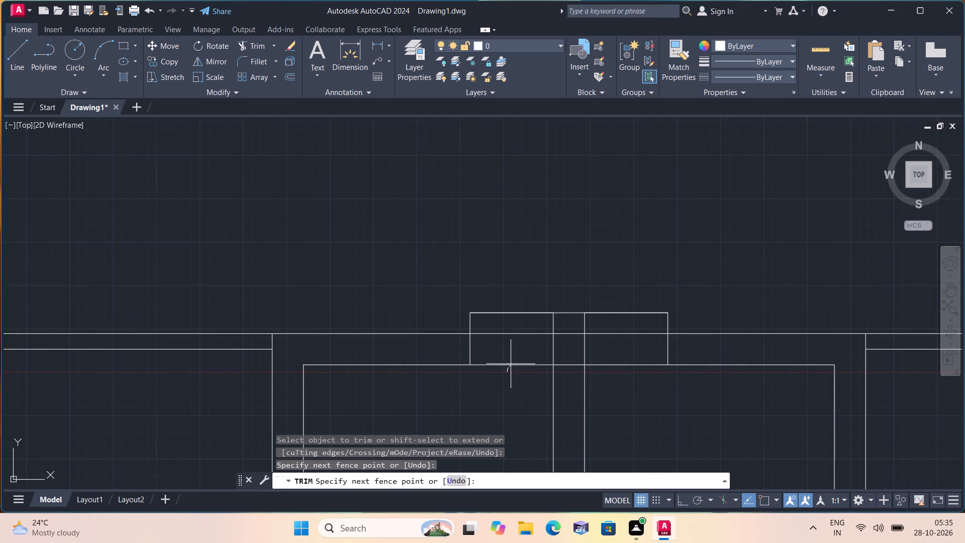
pyautogui.moveTo(511, 359); pyautogui.dragTo(507, 325)
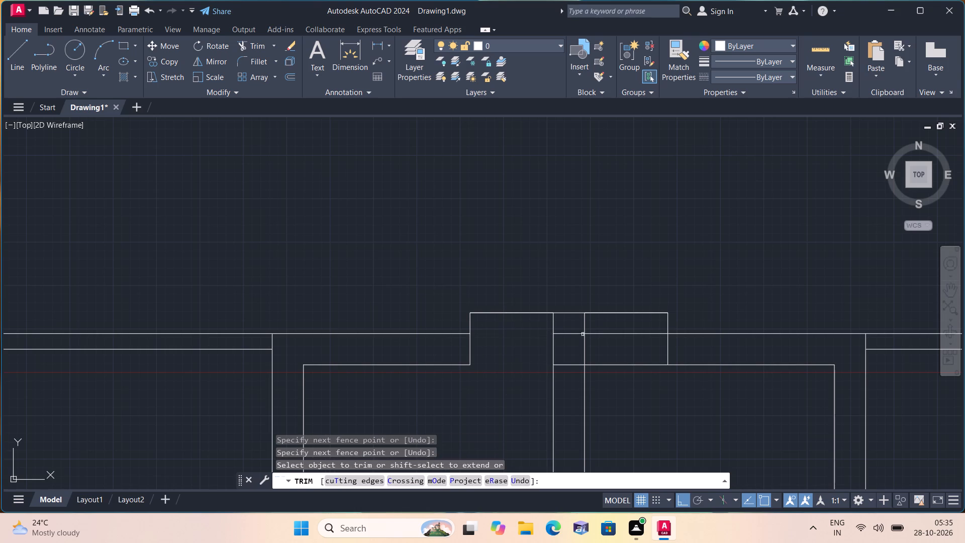
pyautogui.moveTo(607, 328); pyautogui.dragTo(622, 401)
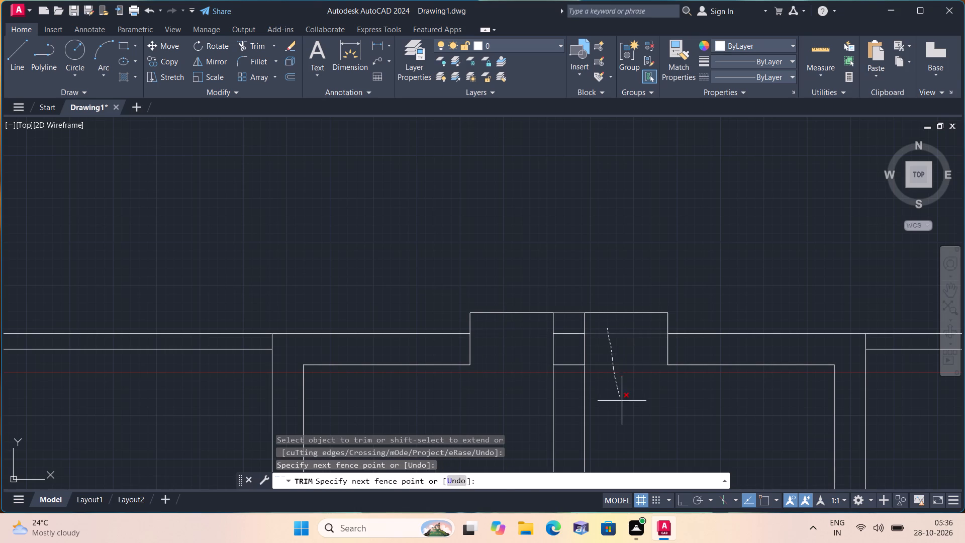
pyautogui.scroll(1, 567, 350)
pyautogui.moveTo(571, 316); pyautogui.dragTo(576, 411)
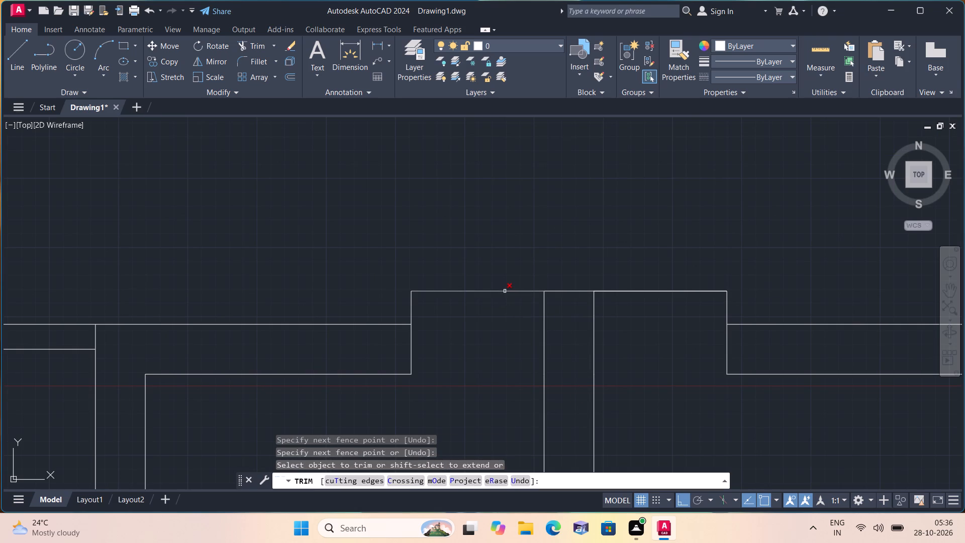
# Remove the duplicate overlapping line segments along the projection's top edge on both sides of the partition.
pyautogui.click(505, 291)
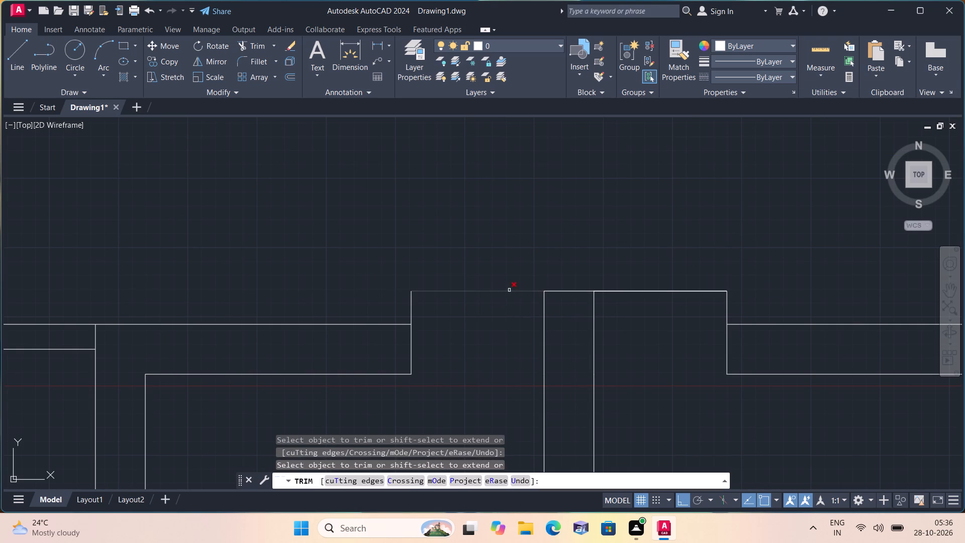
pyautogui.click(604, 291)
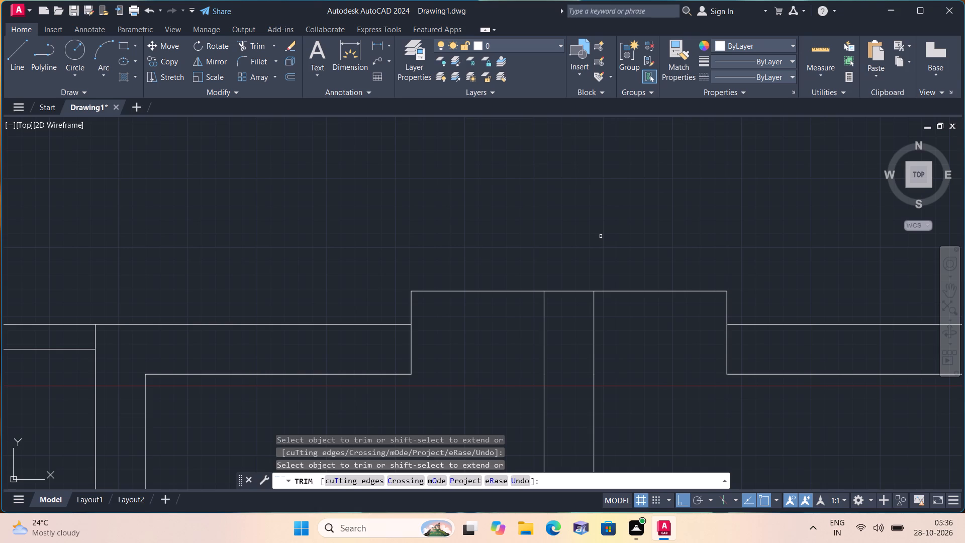
pyautogui.press('space')
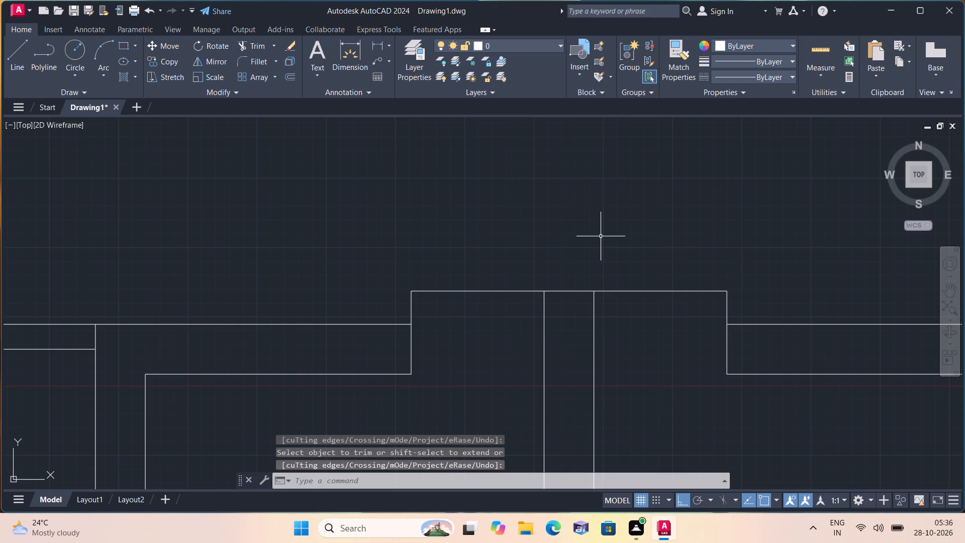
# Offset the projection's left and right side lines outward by 9".
pyautogui.write('off')
pyautogui.press('space')
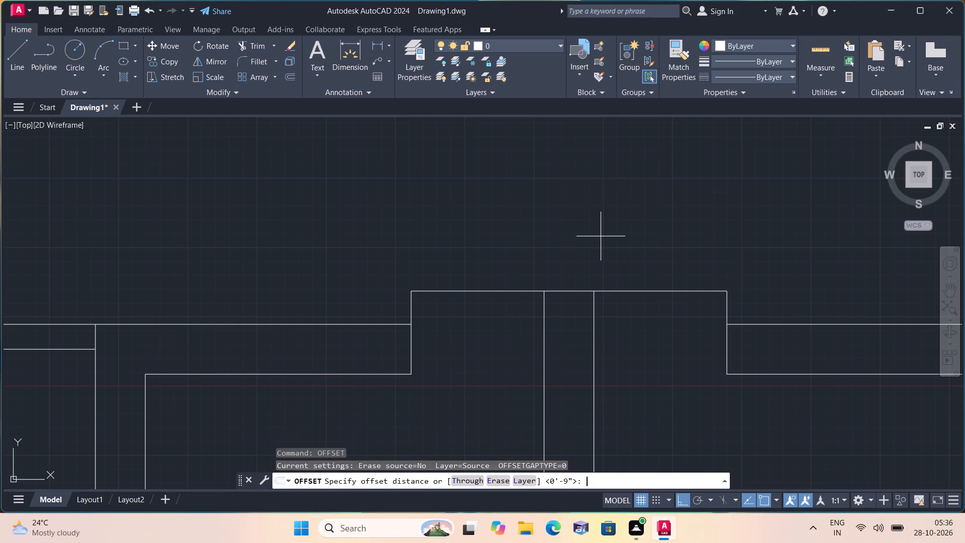
pyautogui.write('9"')
pyautogui.press('space')
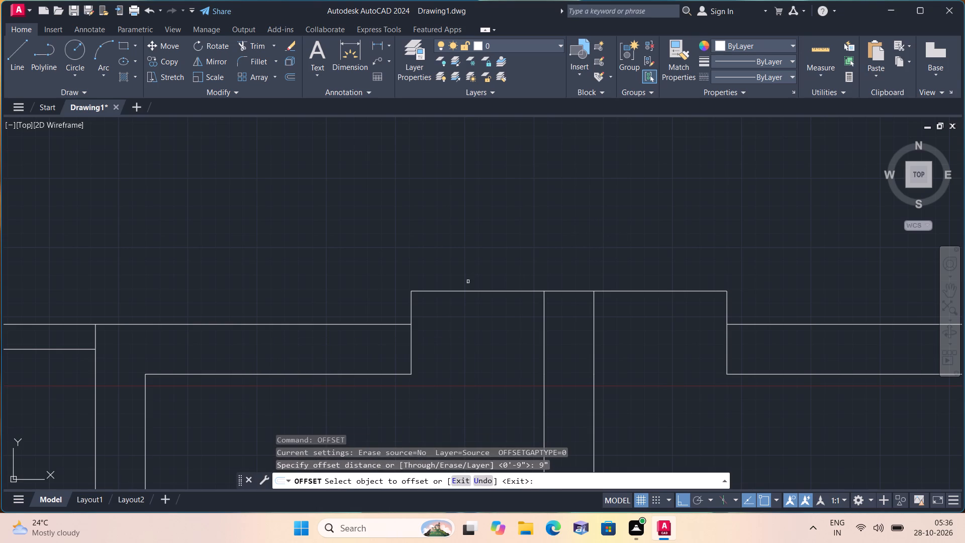
pyautogui.click(410, 307)
pyautogui.click(359, 295)
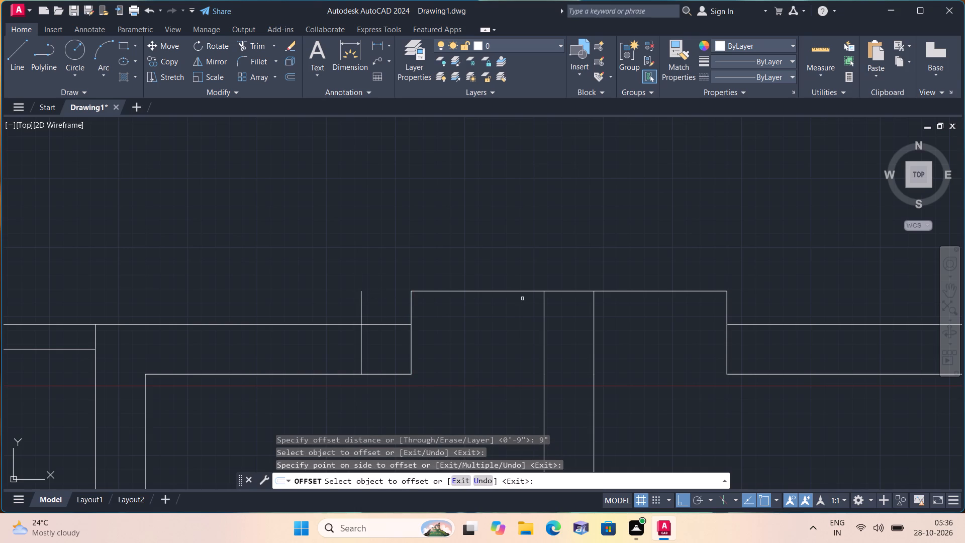
pyautogui.click(726, 296)
pyautogui.click(745, 286)
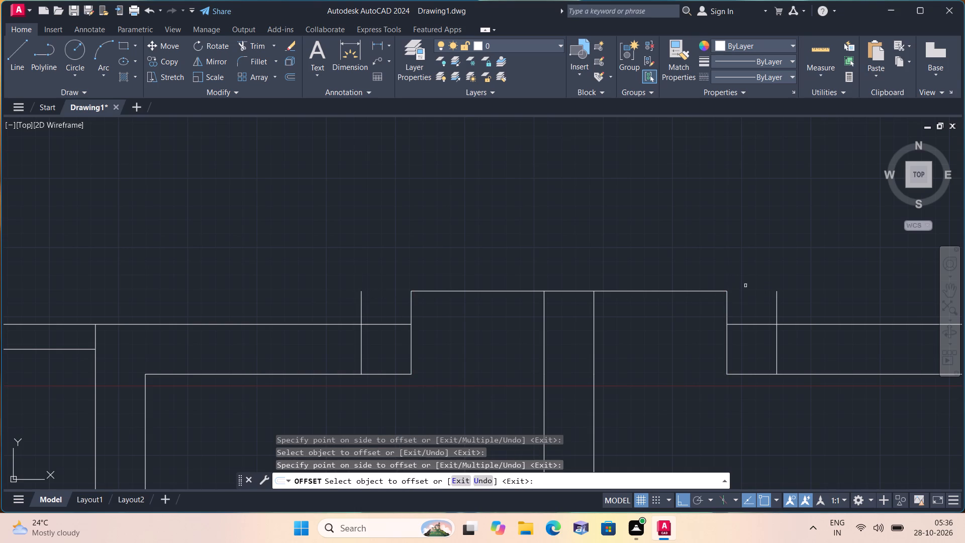
pyautogui.press('space')
# Extend the projection's top line in both directions to meet the two offset side lines.
pyautogui.write('exte')
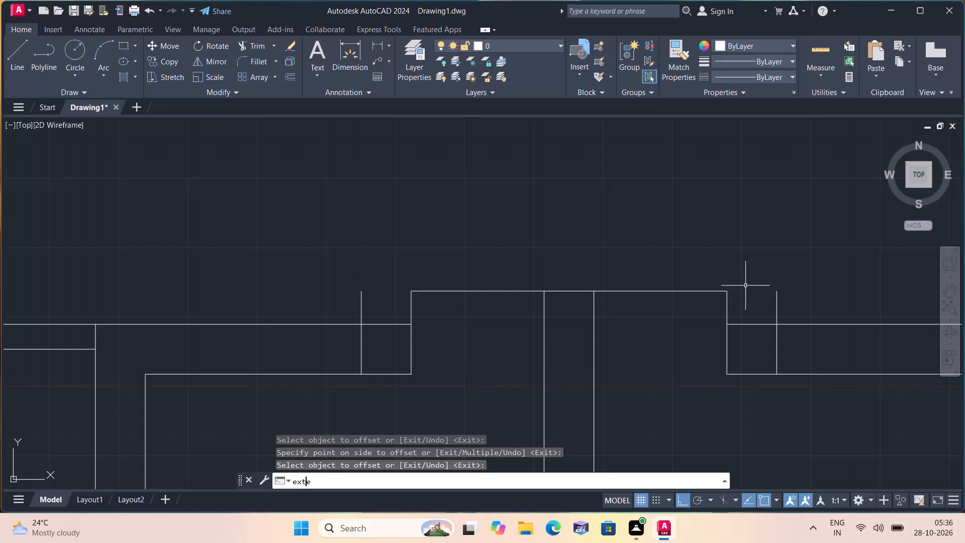
pyautogui.press('space')
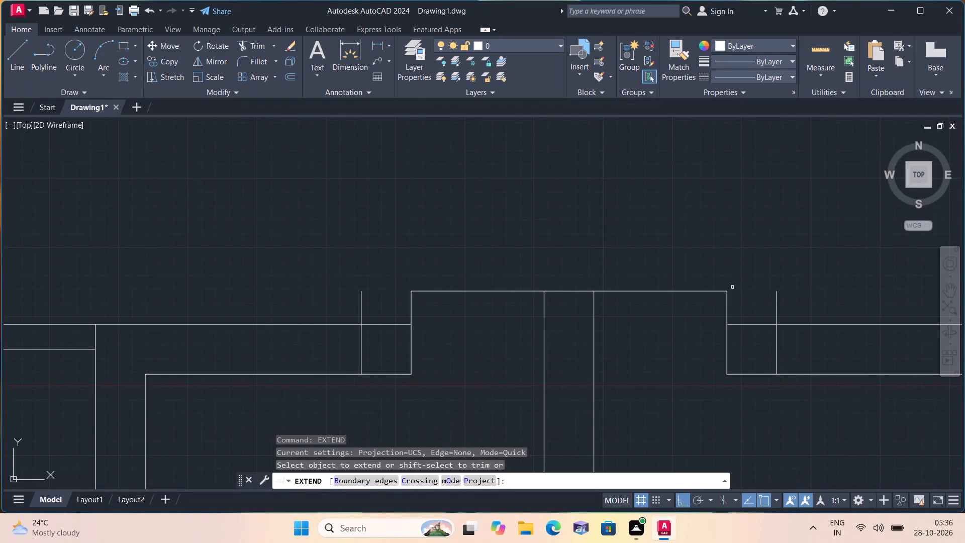
pyautogui.moveTo(707, 307); pyautogui.dragTo(707, 293)
pyautogui.moveTo(709, 228); pyautogui.dragTo(691, 368)
pyautogui.moveTo(567, 216); pyautogui.dragTo(510, 288)
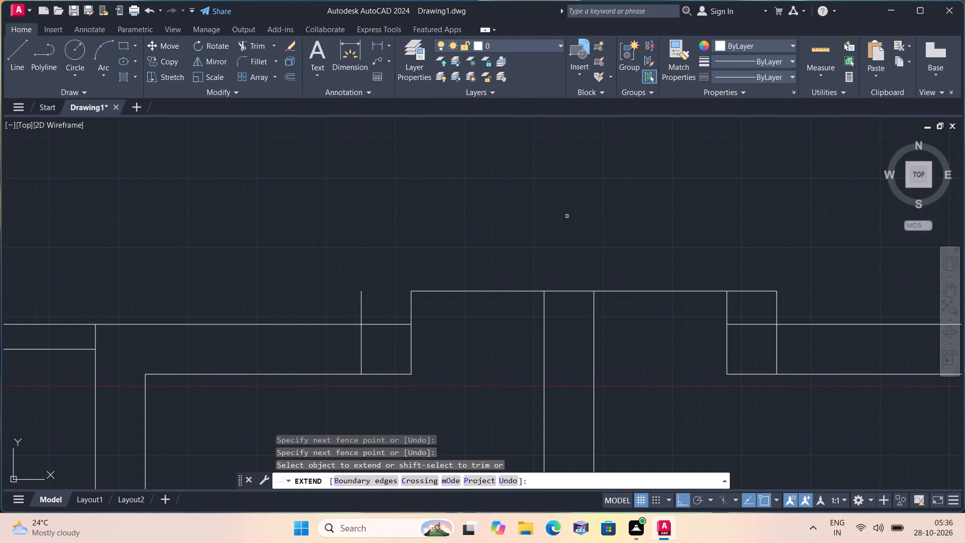
pyautogui.moveTo(510, 288); pyautogui.dragTo(473, 346)
pyautogui.press('space')
# Trim the outer wall line and the lower parts of the offset side lines at both ends to form 9" projection walls.
pyautogui.write('trim')
pyautogui.press('space')
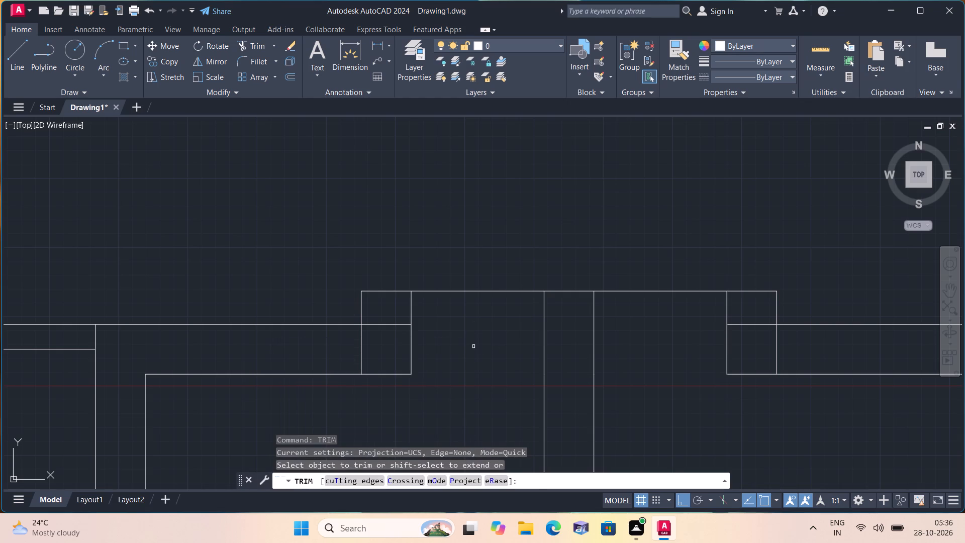
pyautogui.click(377, 315)
pyautogui.click(354, 354)
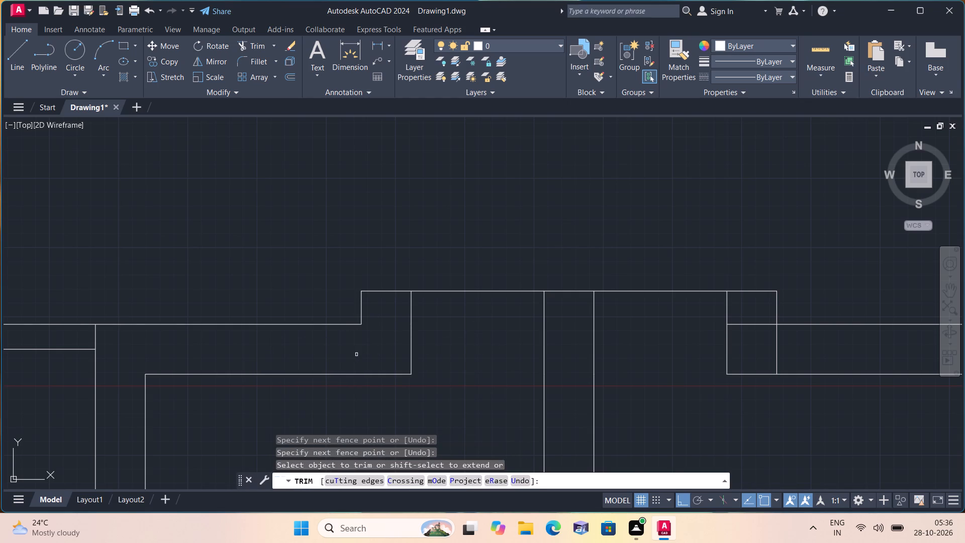
pyautogui.scroll(-1, 378, 343)
pyautogui.scroll(2, 602, 334)
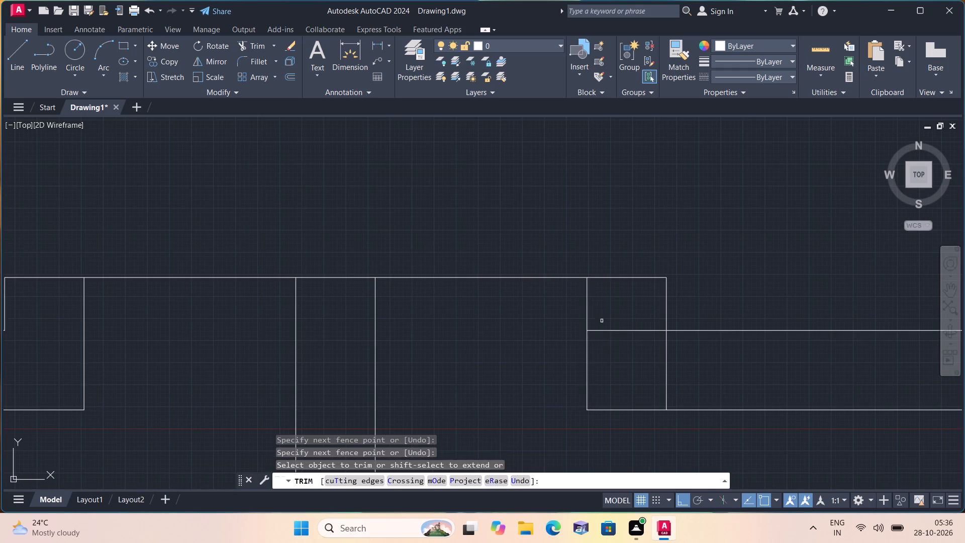
pyautogui.moveTo(602, 319); pyautogui.dragTo(716, 366)
pyautogui.scroll(-1, 717, 366)
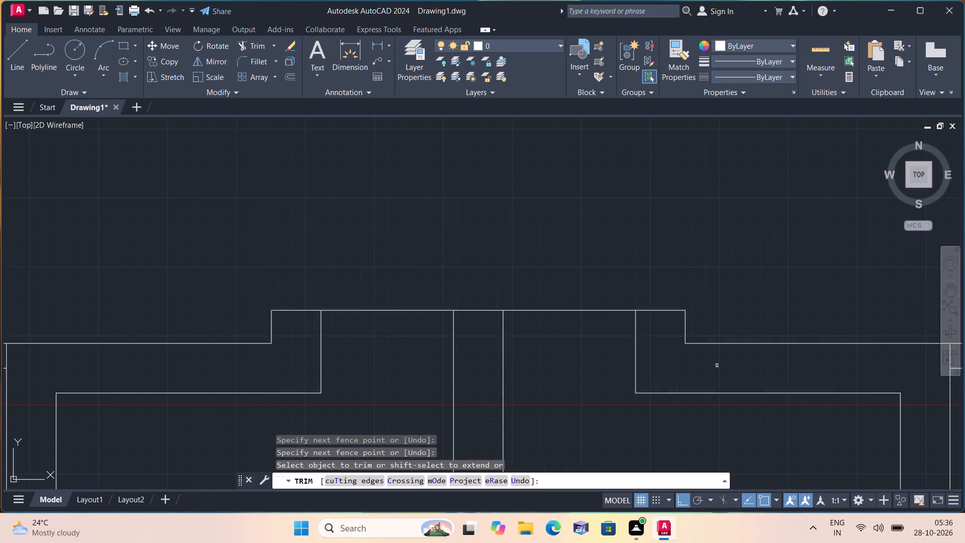
pyautogui.scroll(-2, 715, 357)
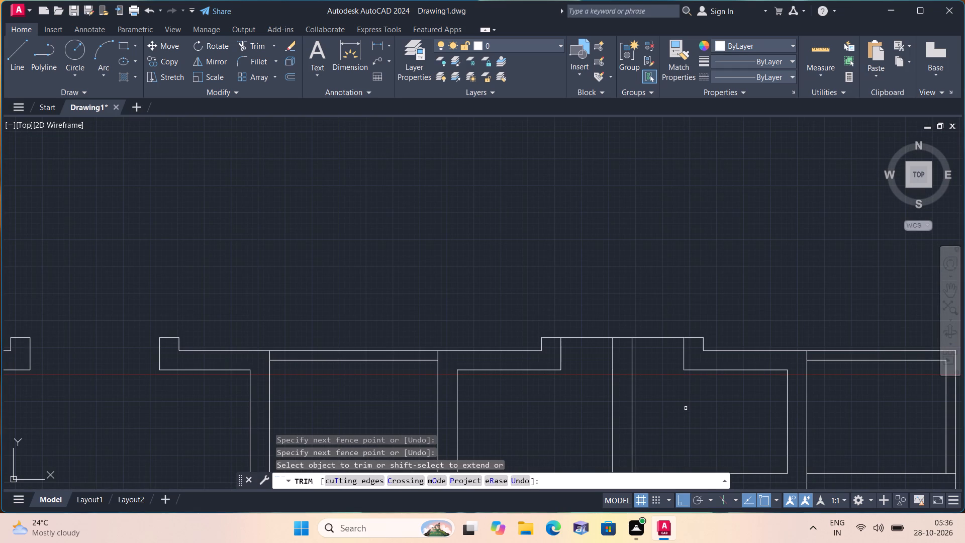
pyautogui.scroll(-1, 682, 409)
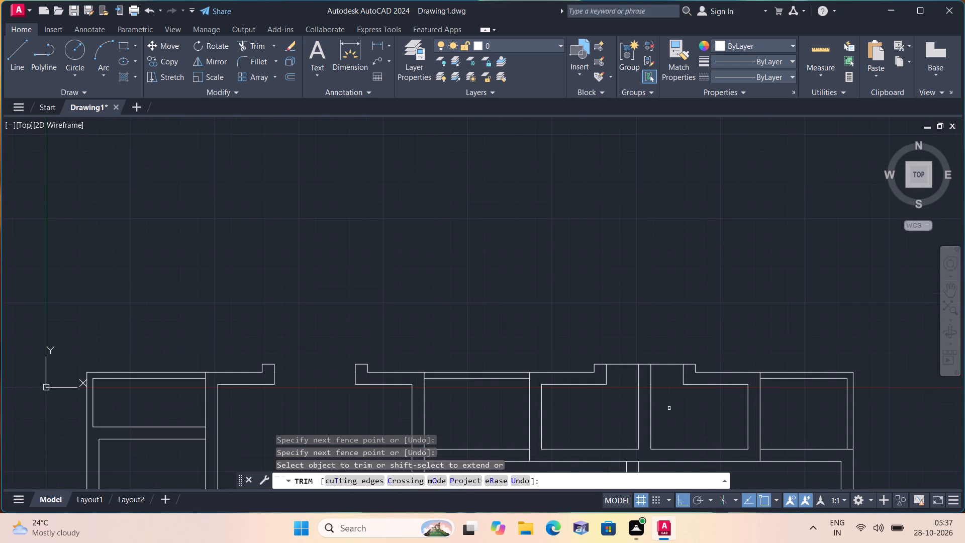
pyautogui.moveTo(664, 400); pyautogui.dragTo(669, 347, button='middle')
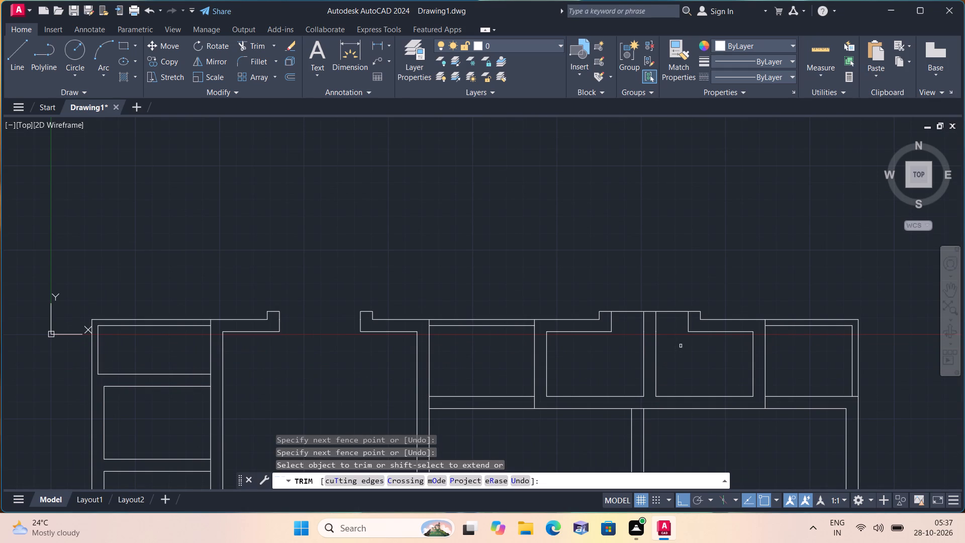
pyautogui.moveTo(681, 346); pyautogui.dragTo(710, 226, button='middle')
pyautogui.scroll(-1, 598, 292)
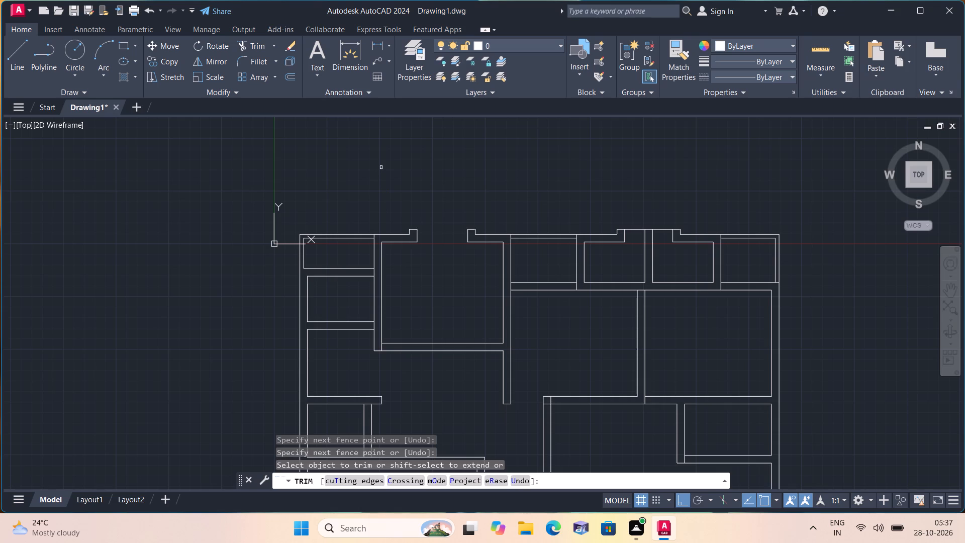
pyautogui.press('space')
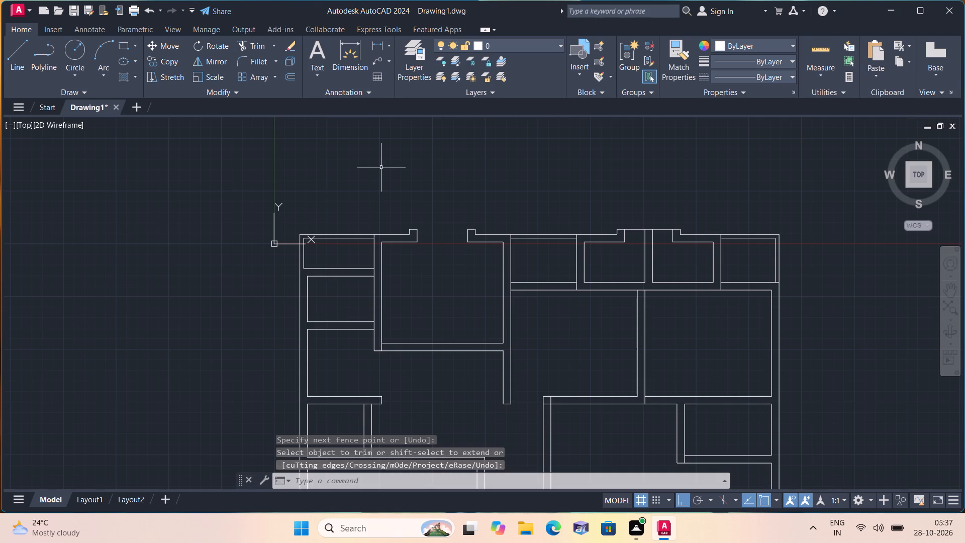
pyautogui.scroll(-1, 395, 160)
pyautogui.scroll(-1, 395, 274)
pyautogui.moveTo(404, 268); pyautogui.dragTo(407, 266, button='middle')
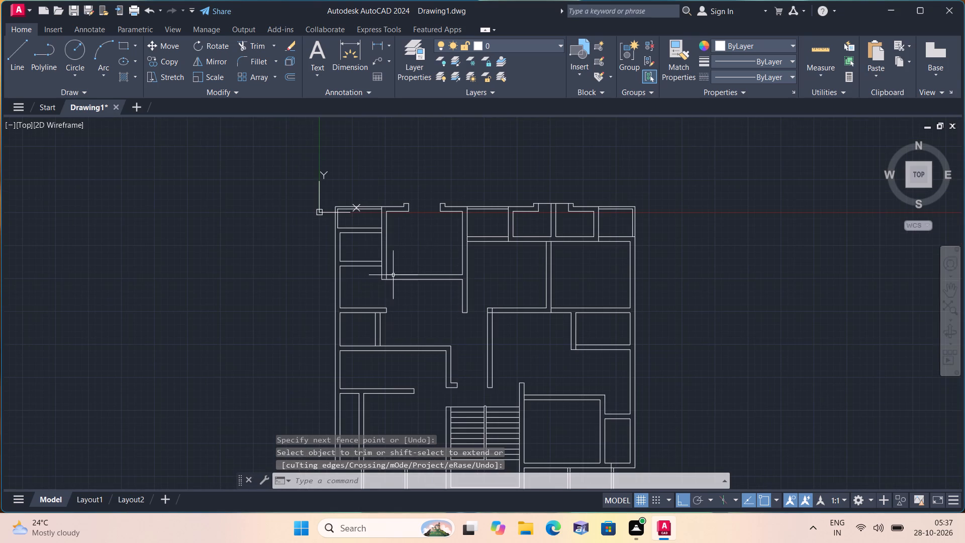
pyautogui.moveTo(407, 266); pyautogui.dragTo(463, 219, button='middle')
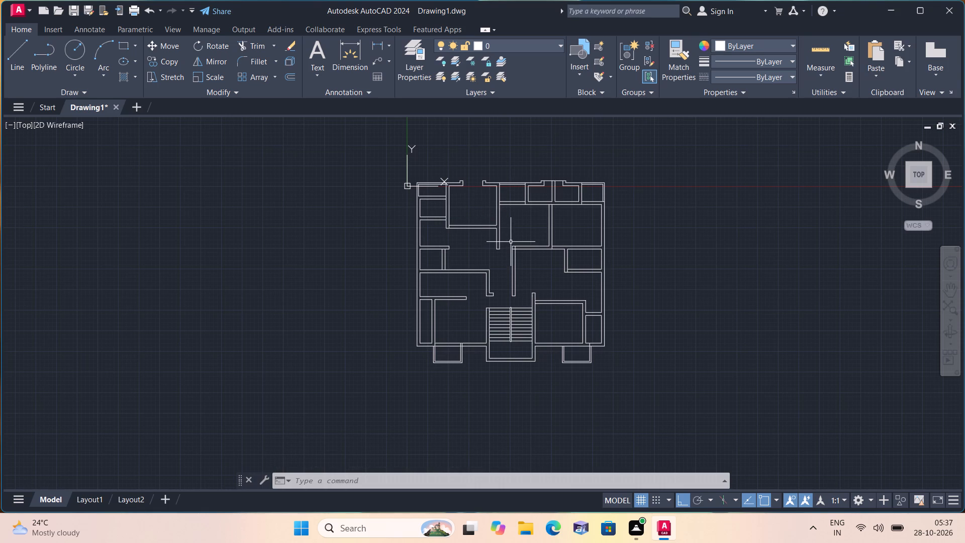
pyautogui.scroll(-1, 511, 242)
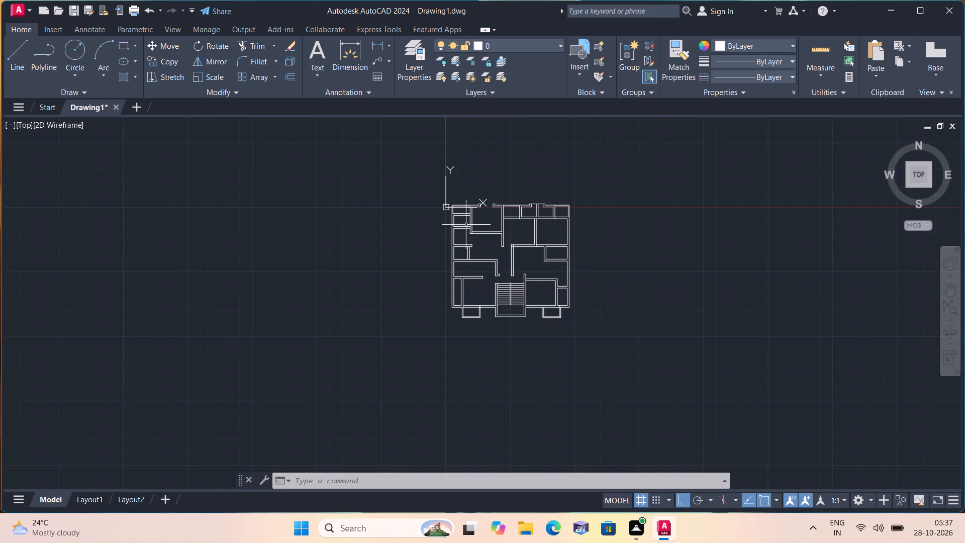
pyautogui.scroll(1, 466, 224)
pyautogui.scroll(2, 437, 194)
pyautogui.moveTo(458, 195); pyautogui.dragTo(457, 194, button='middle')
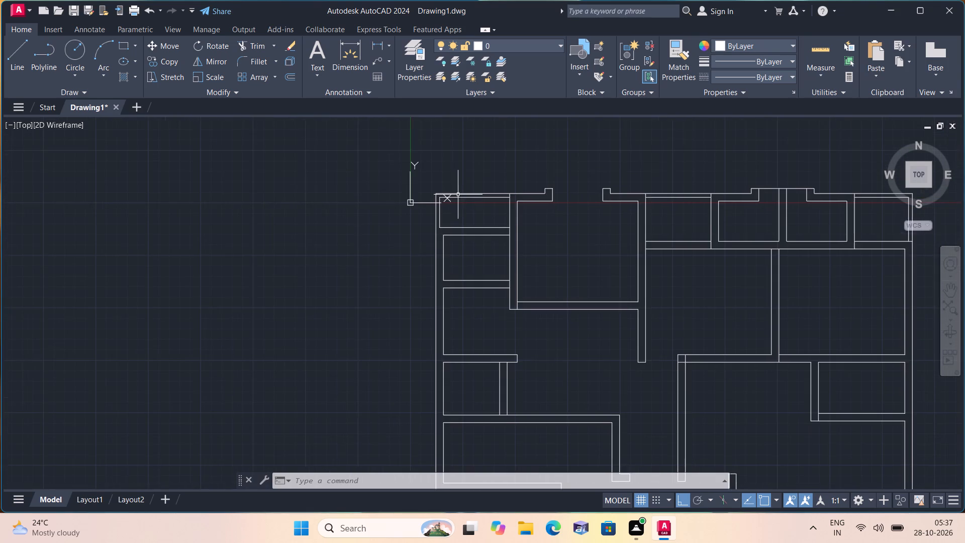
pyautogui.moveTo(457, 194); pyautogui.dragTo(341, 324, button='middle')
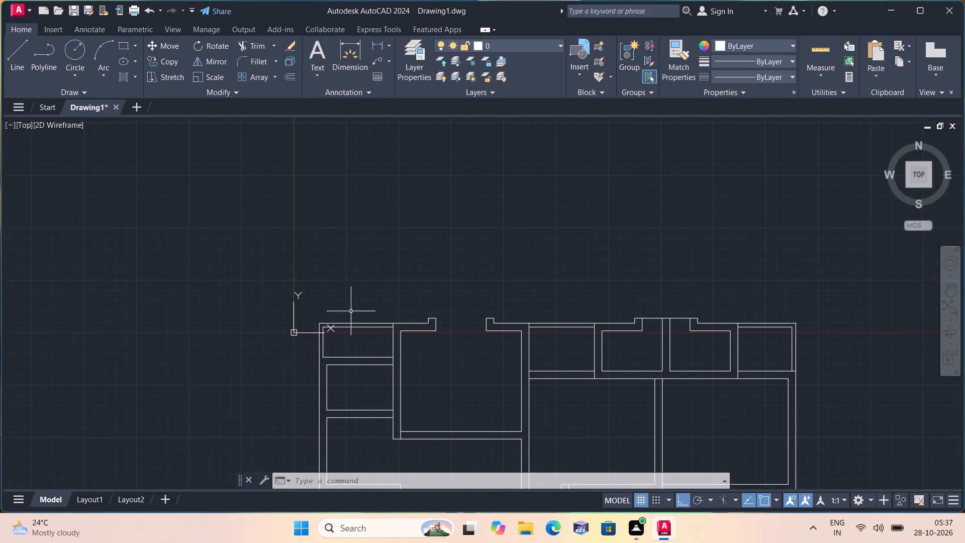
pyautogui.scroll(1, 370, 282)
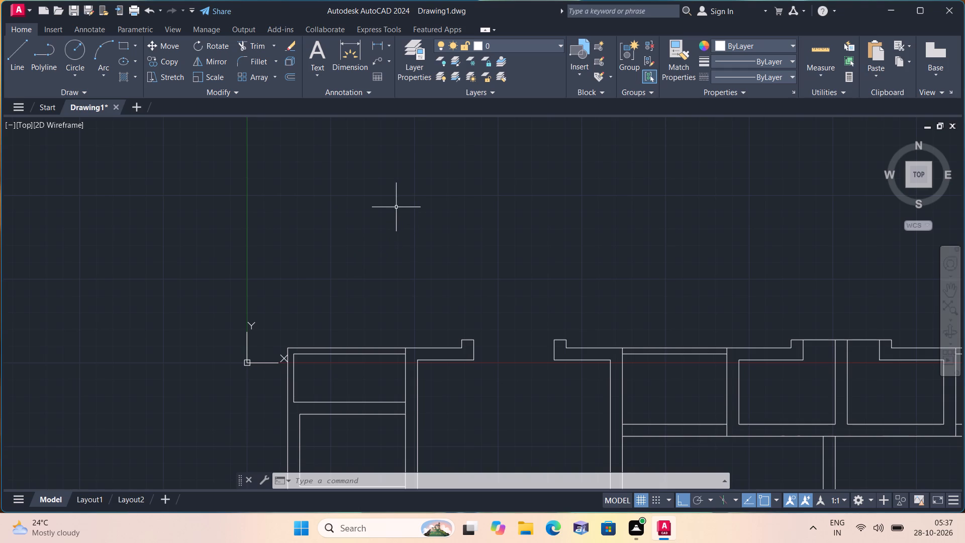
# Create a new layer and set its colour to green, index colour 82.
pyautogui.click(417, 74)
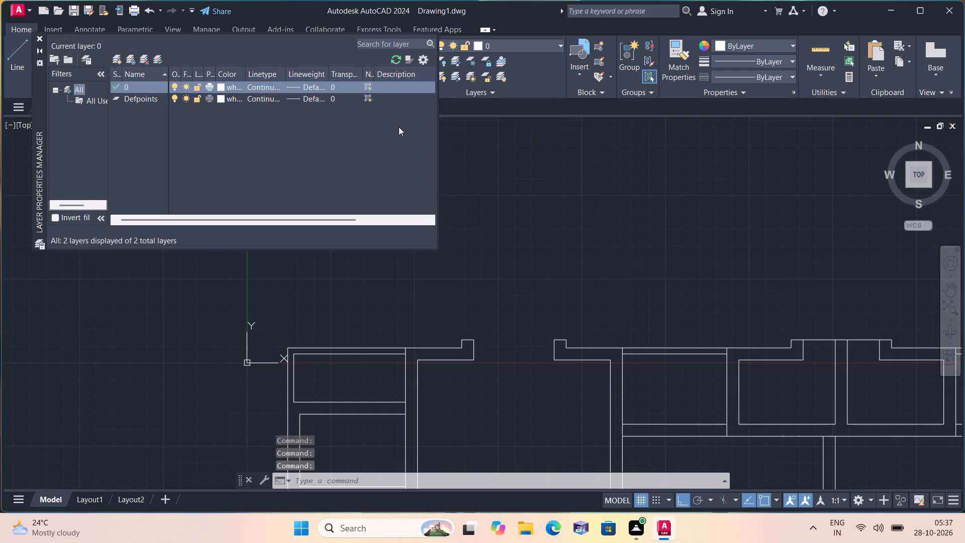
pyautogui.rightClick(363, 168)
pyautogui.click(388, 223)
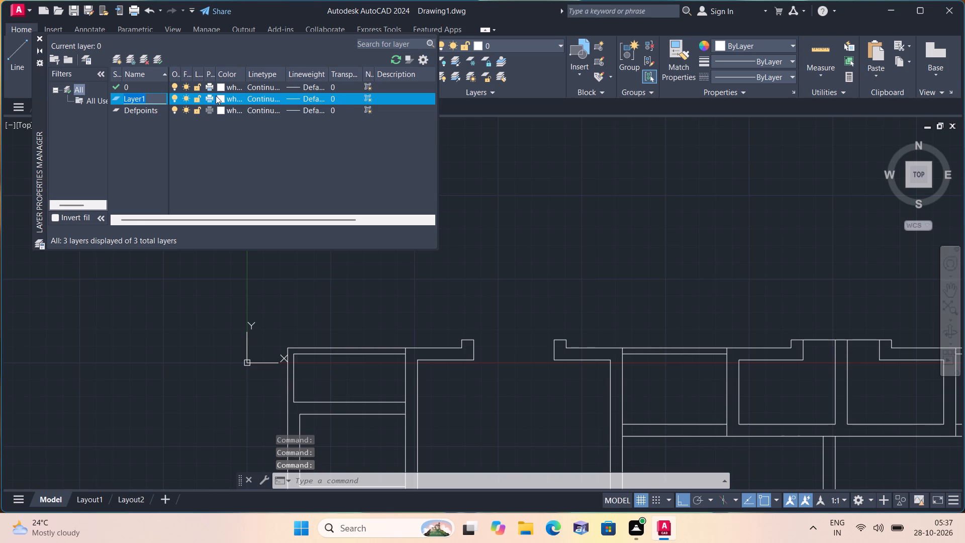
pyautogui.click(222, 99)
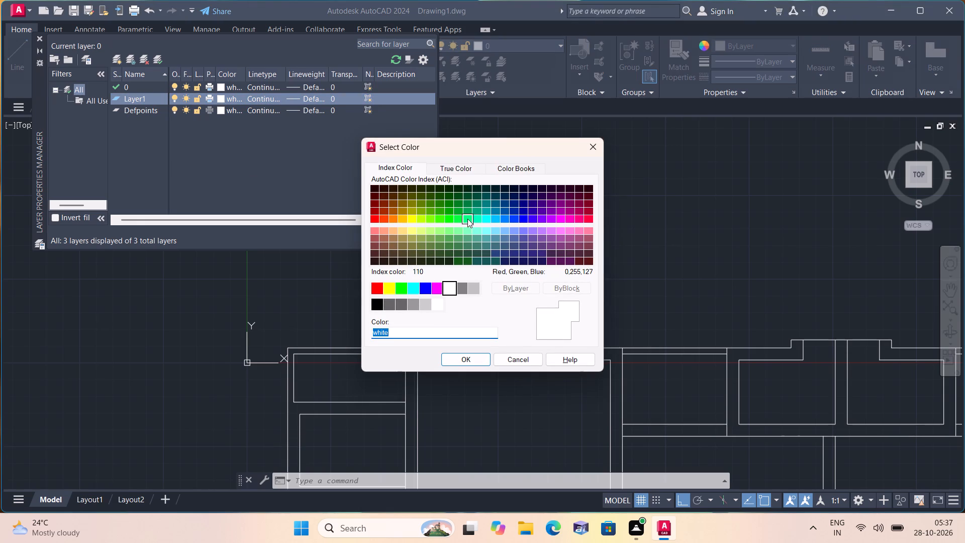
pyautogui.click(452, 215)
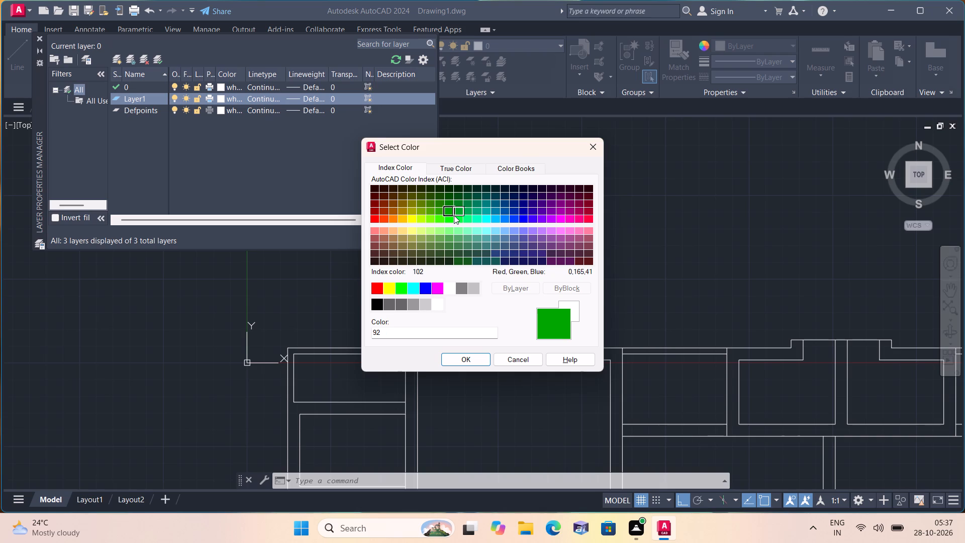
pyautogui.scroll(1, 454, 214)
pyautogui.click(440, 217)
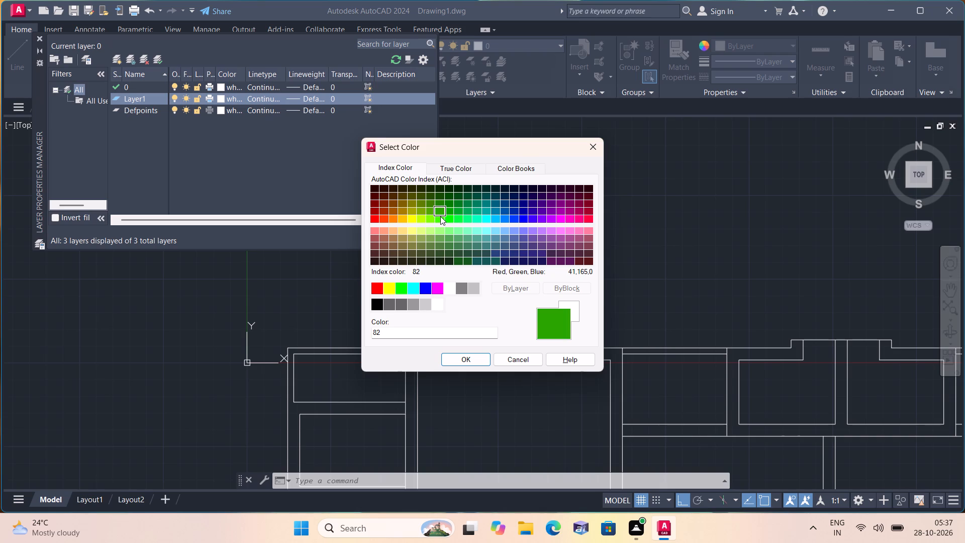
pyautogui.click(433, 216)
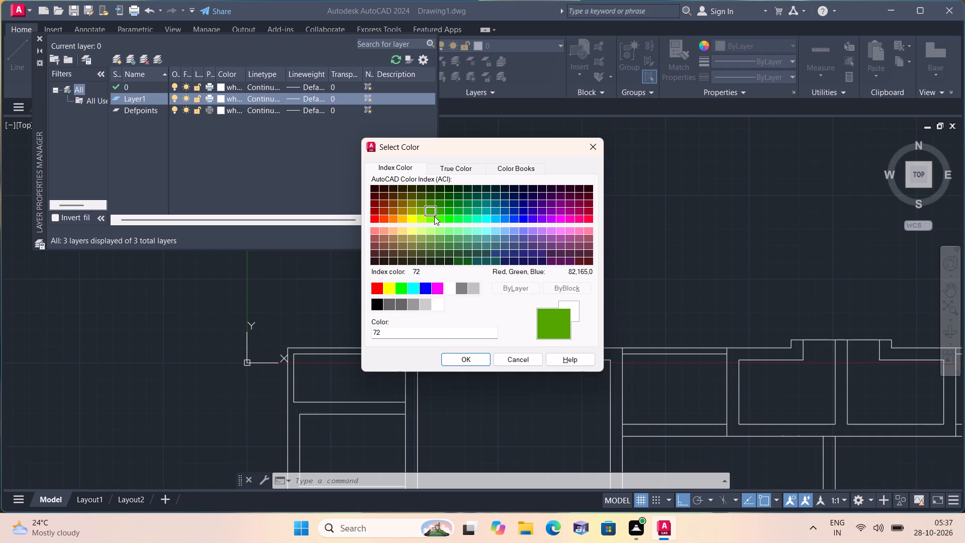
pyautogui.click(433, 217)
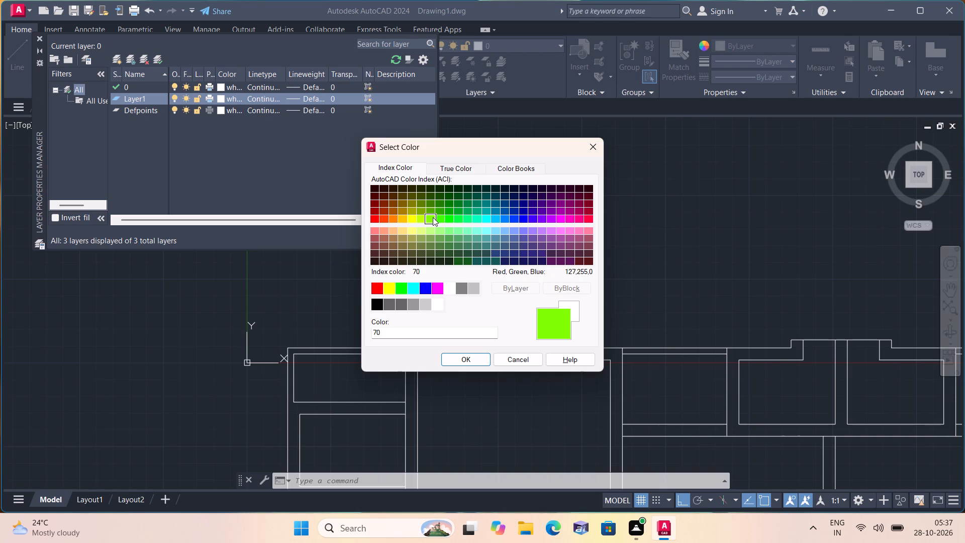
pyautogui.scroll(2, 440, 214)
pyautogui.click(439, 214)
pyautogui.click(468, 357)
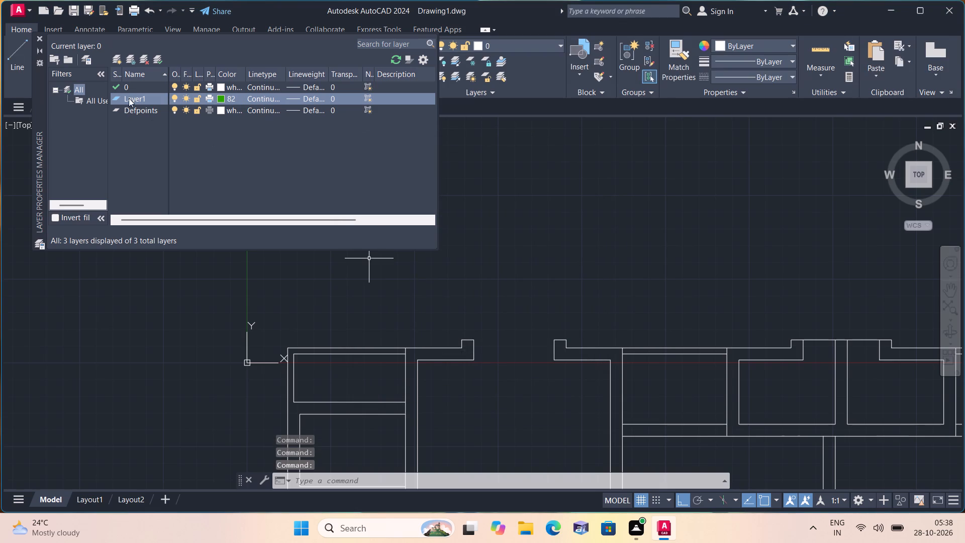
pyautogui.click(37, 38)
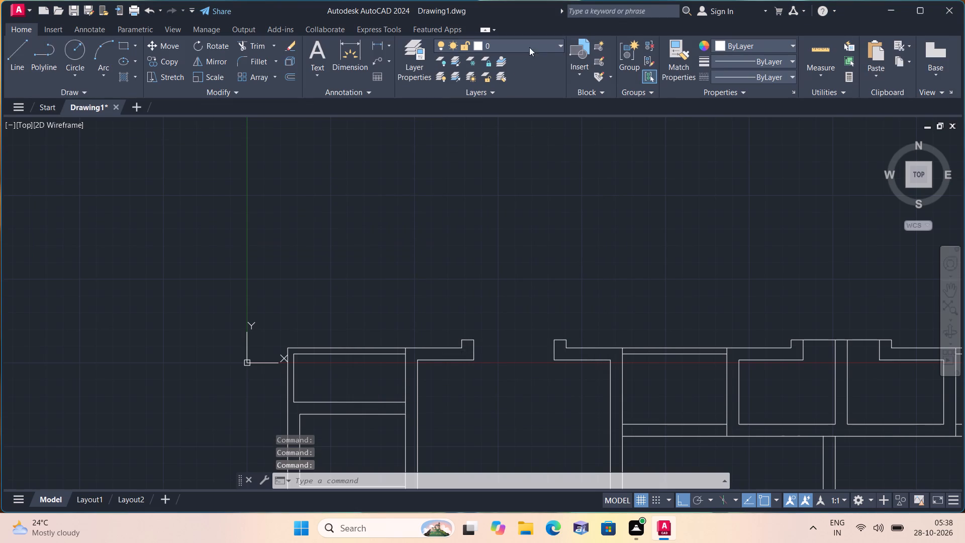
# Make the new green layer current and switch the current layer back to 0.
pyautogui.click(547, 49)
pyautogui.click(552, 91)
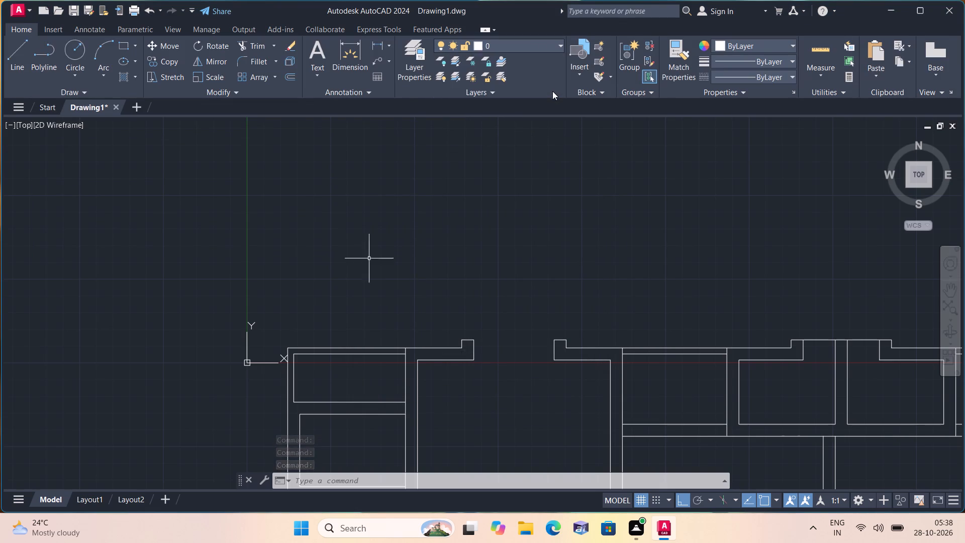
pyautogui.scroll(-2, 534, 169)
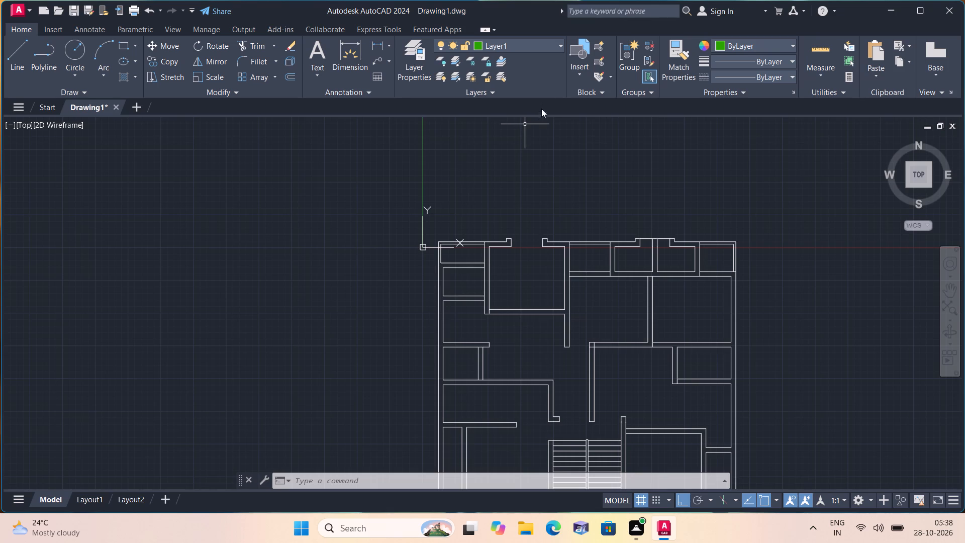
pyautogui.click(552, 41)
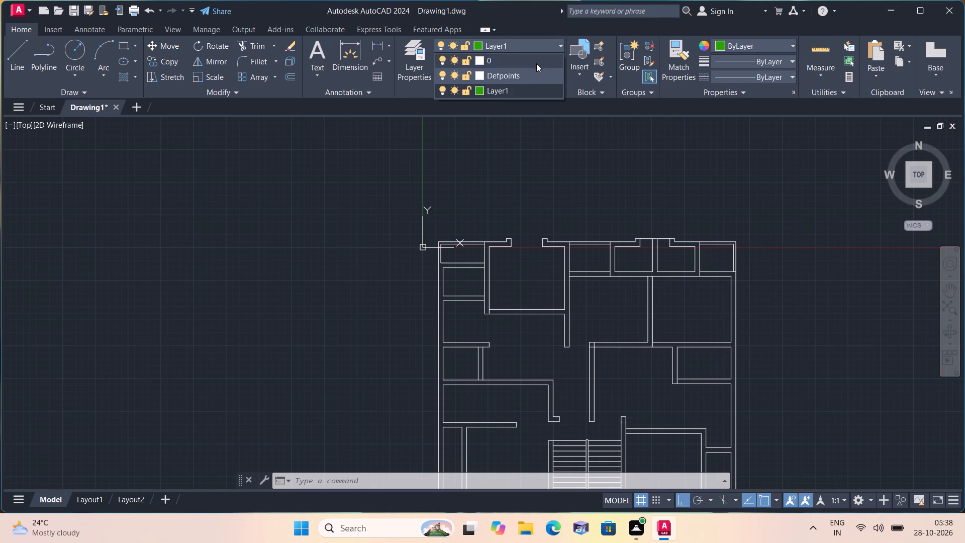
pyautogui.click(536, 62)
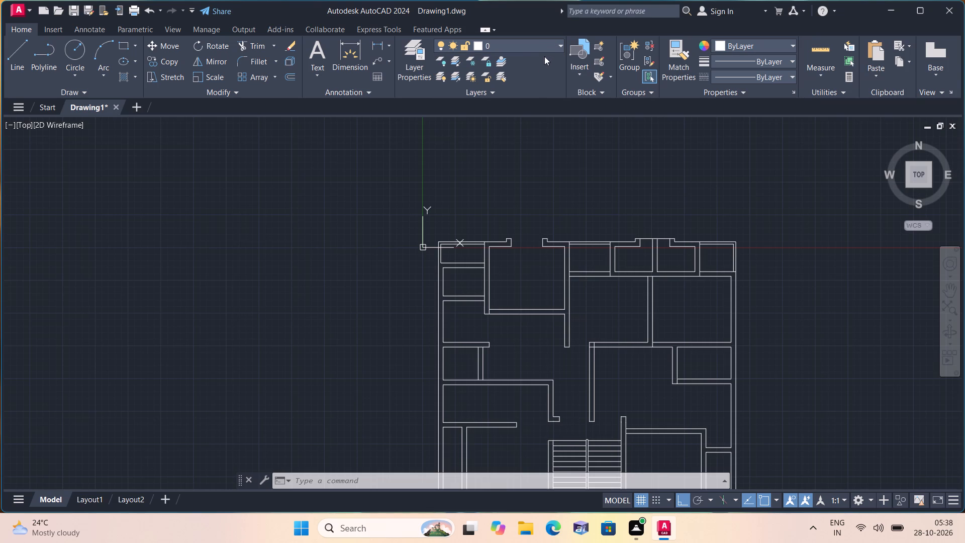
# Draw a line from the partition 2' and another 1' leftward along the top-left room's lower wall, and close it across the wall thickness.
pyautogui.scroll(1, 535, 64)
pyautogui.scroll(3, 498, 261)
pyautogui.moveTo(474, 264); pyautogui.dragTo(537, 247, button='middle')
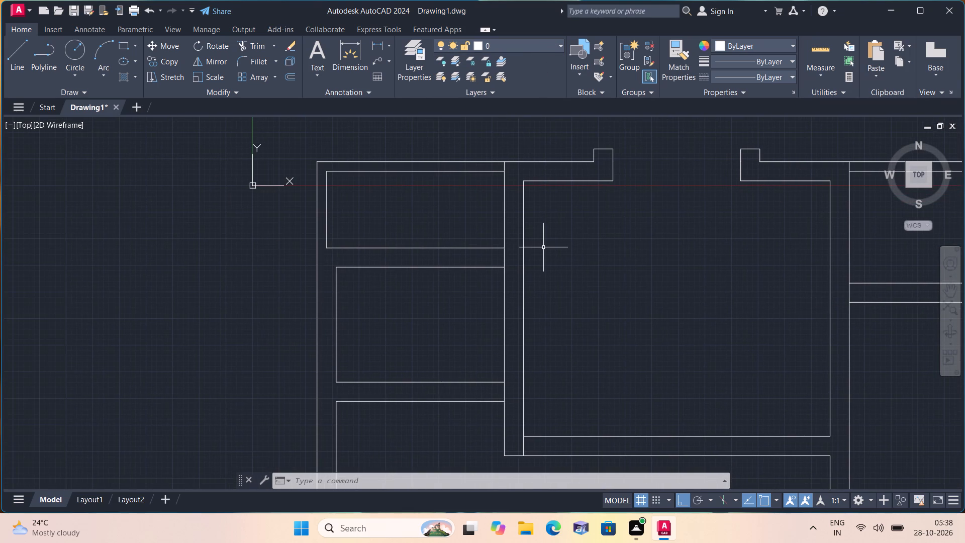
pyautogui.write('l')
pyautogui.press('space')
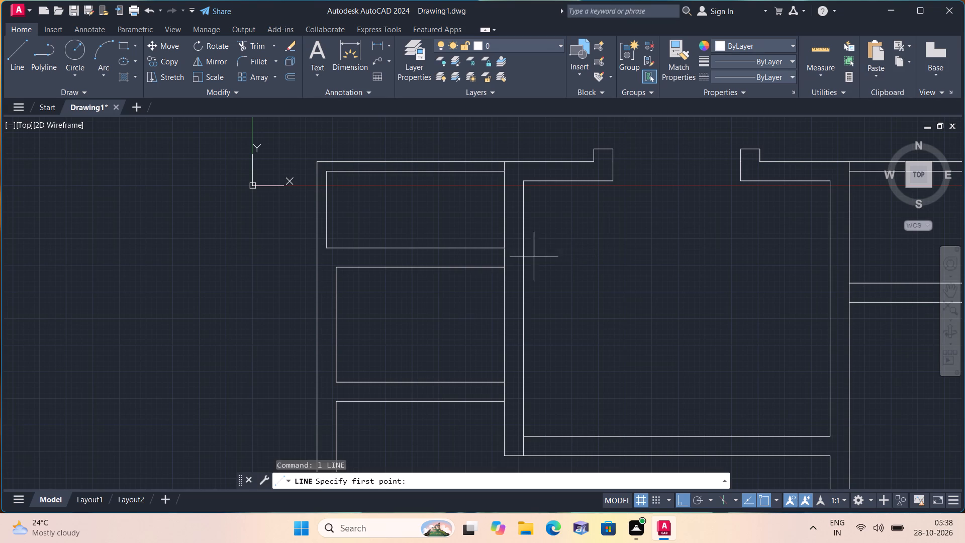
pyautogui.scroll(2, 456, 255)
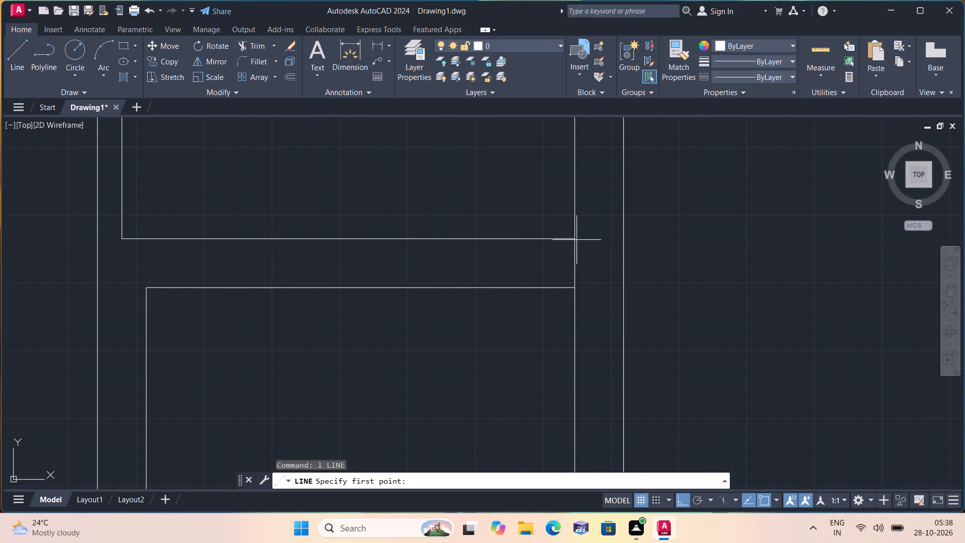
pyautogui.click(576, 240)
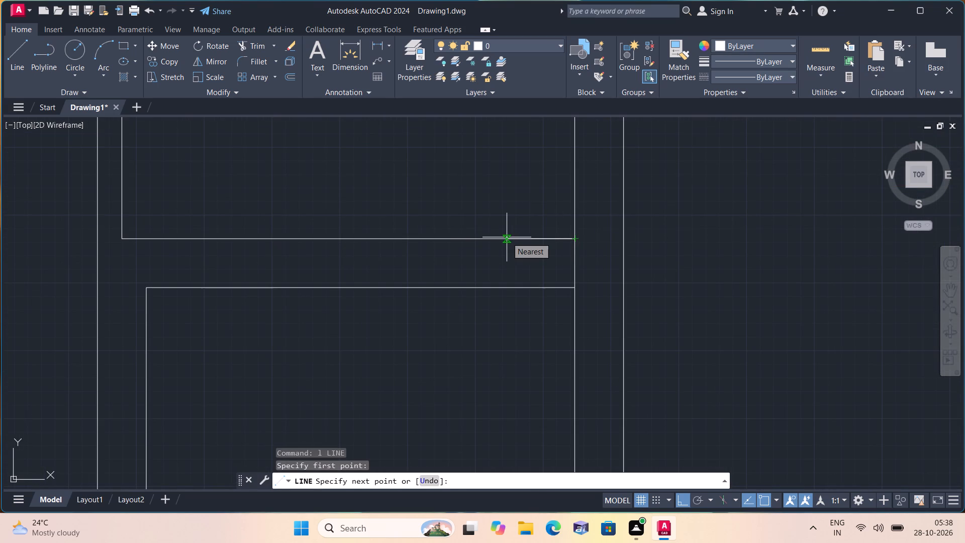
pyautogui.write("2'")
pyautogui.press('space')
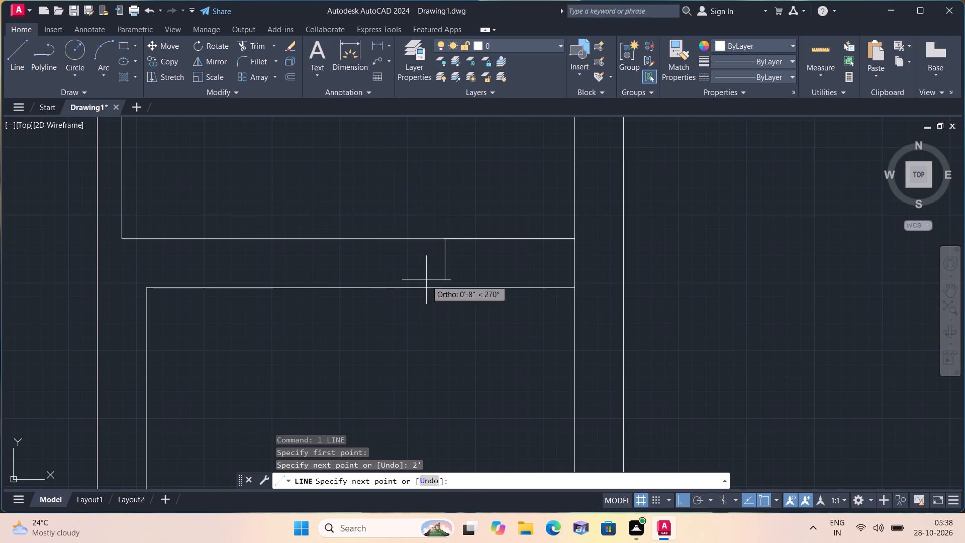
pyautogui.scroll(-1, 450, 289)
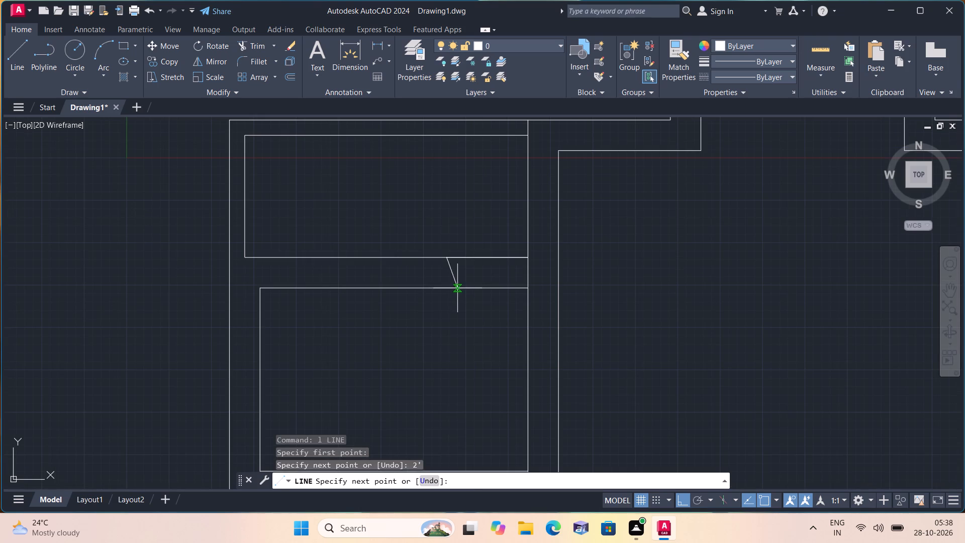
pyautogui.write("1'")
pyautogui.press('space')
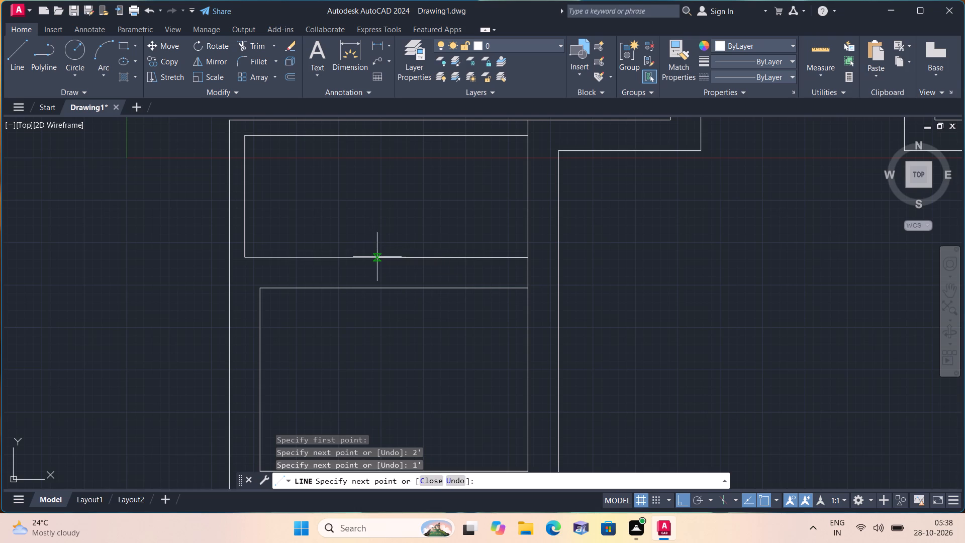
pyautogui.click(407, 288)
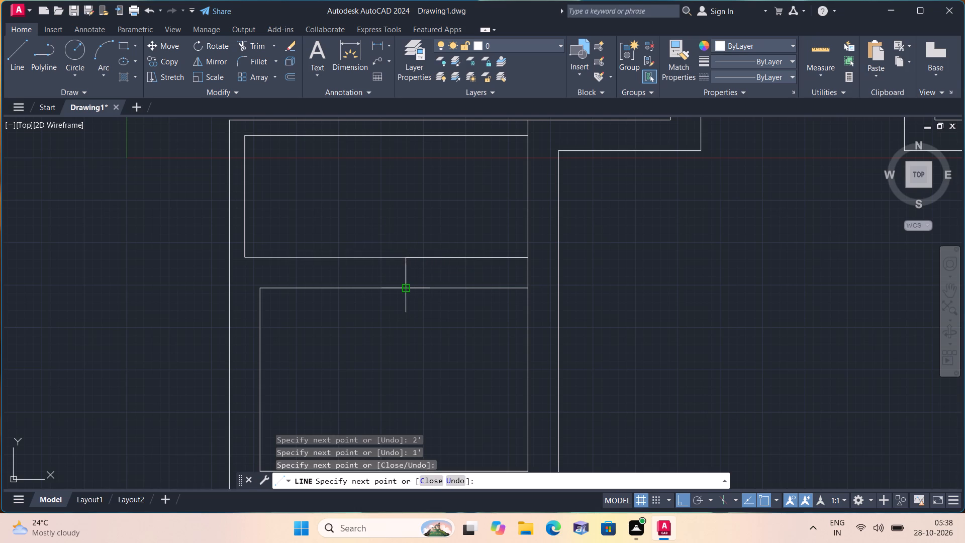
pyautogui.press('space')
# Trim both wall lines between the new end line and the partition to open a 3' gap in the top-left room's lower wall.
pyautogui.write('trim')
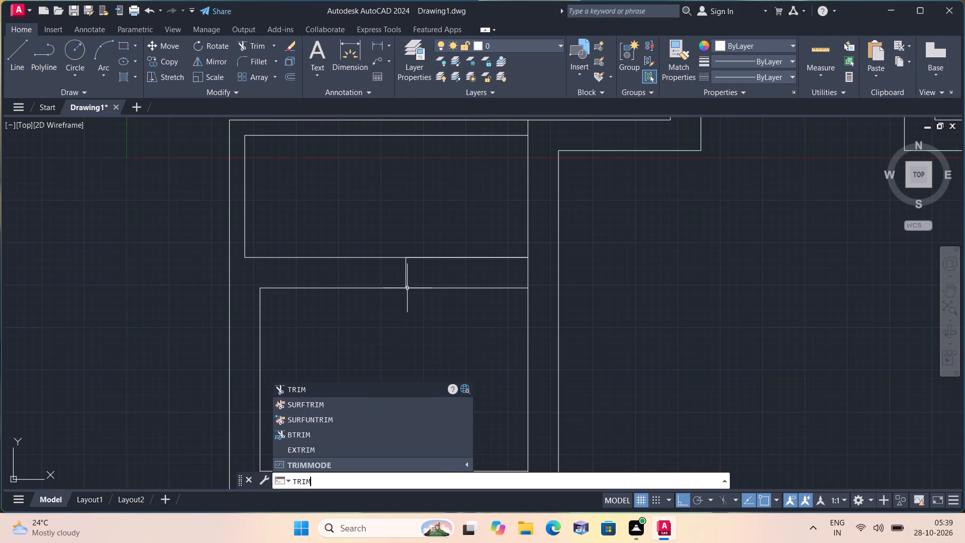
pyautogui.press('space')
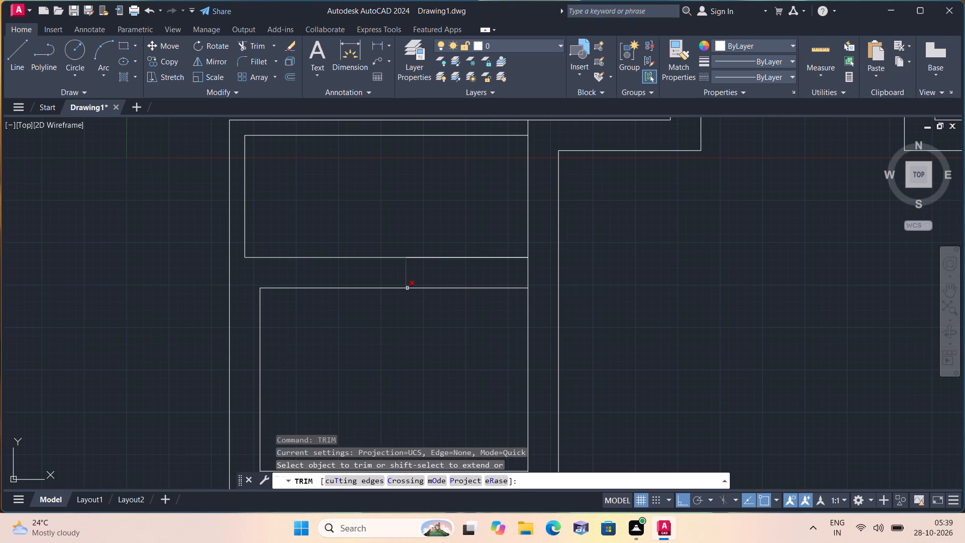
pyautogui.moveTo(463, 208); pyautogui.dragTo(477, 313)
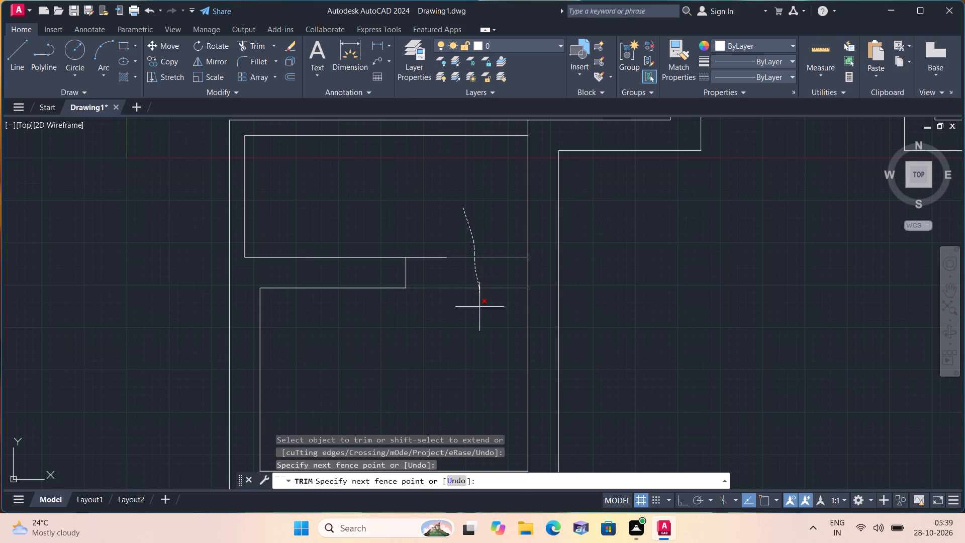
pyautogui.moveTo(477, 313); pyautogui.dragTo(477, 314)
pyautogui.moveTo(438, 253); pyautogui.dragTo(440, 271)
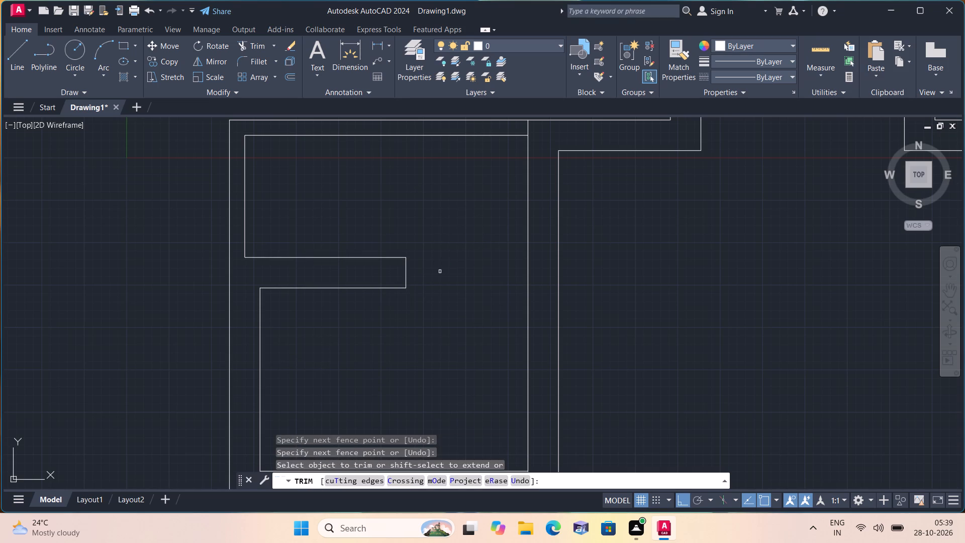
pyautogui.click(443, 269)
pyautogui.scroll(-1, 445, 267)
pyautogui.moveTo(454, 255); pyautogui.dragTo(423, 217, button='middle')
pyautogui.scroll(-1, 423, 217)
pyautogui.moveTo(423, 217); pyautogui.dragTo(399, 200, button='middle')
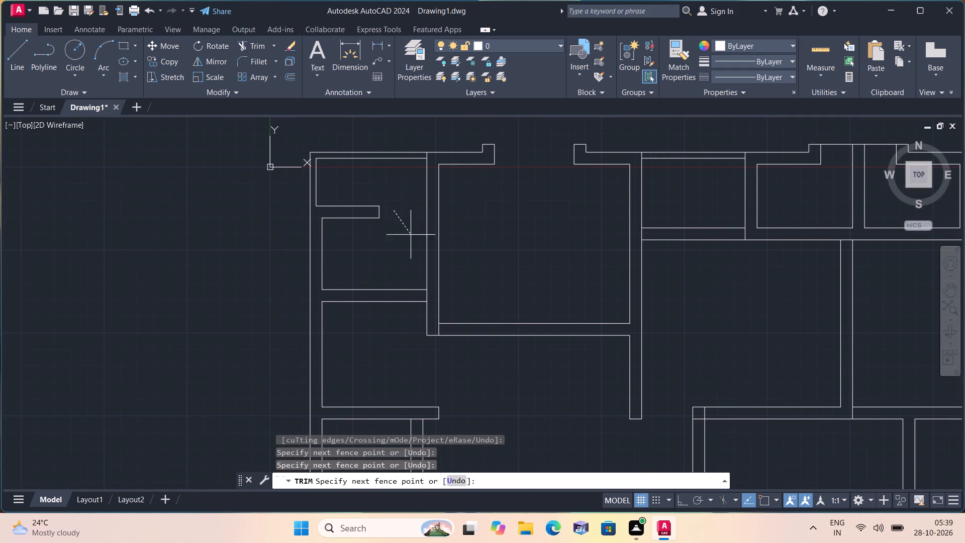
pyautogui.click(406, 255)
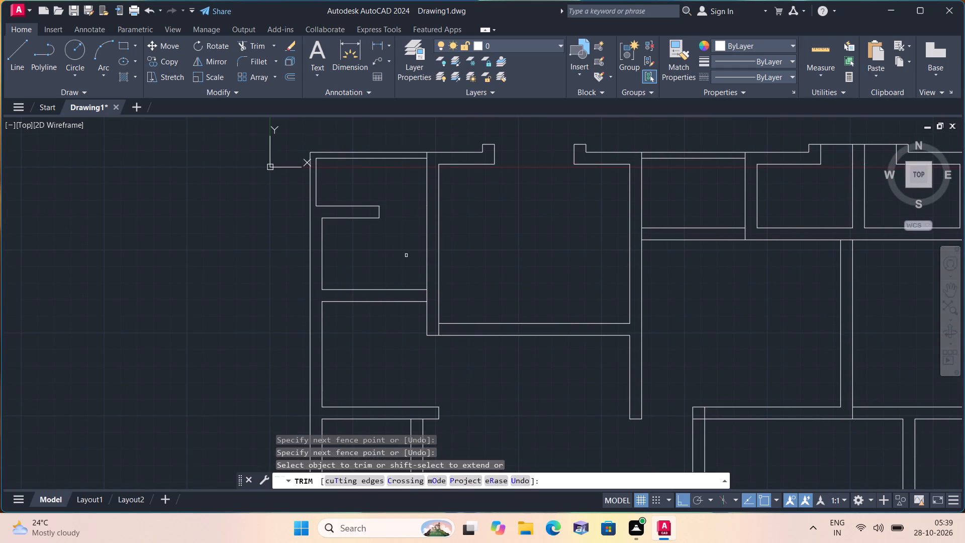
pyautogui.press('space')
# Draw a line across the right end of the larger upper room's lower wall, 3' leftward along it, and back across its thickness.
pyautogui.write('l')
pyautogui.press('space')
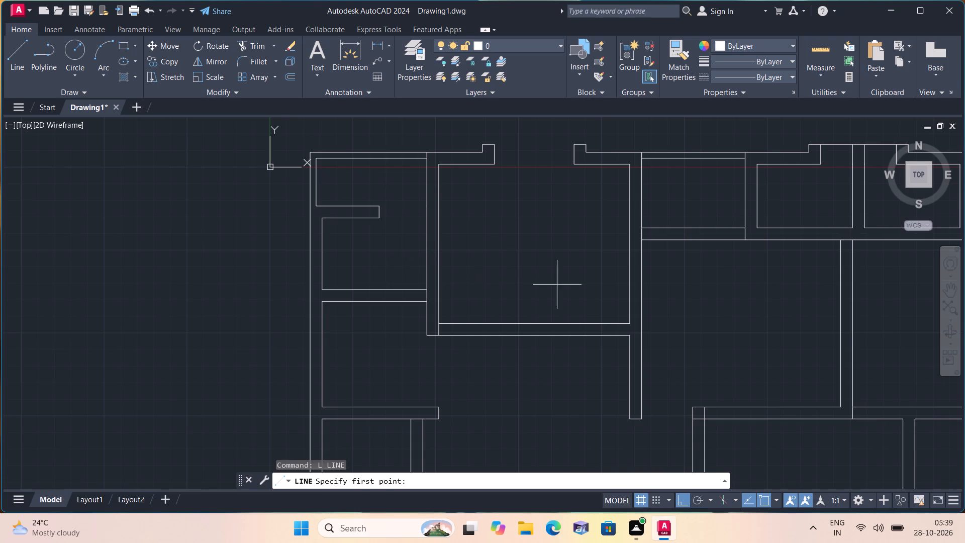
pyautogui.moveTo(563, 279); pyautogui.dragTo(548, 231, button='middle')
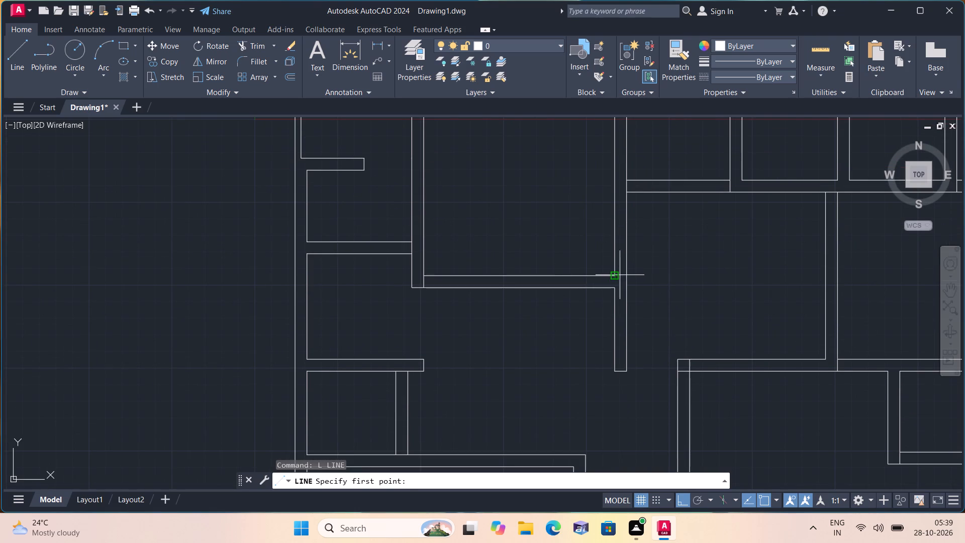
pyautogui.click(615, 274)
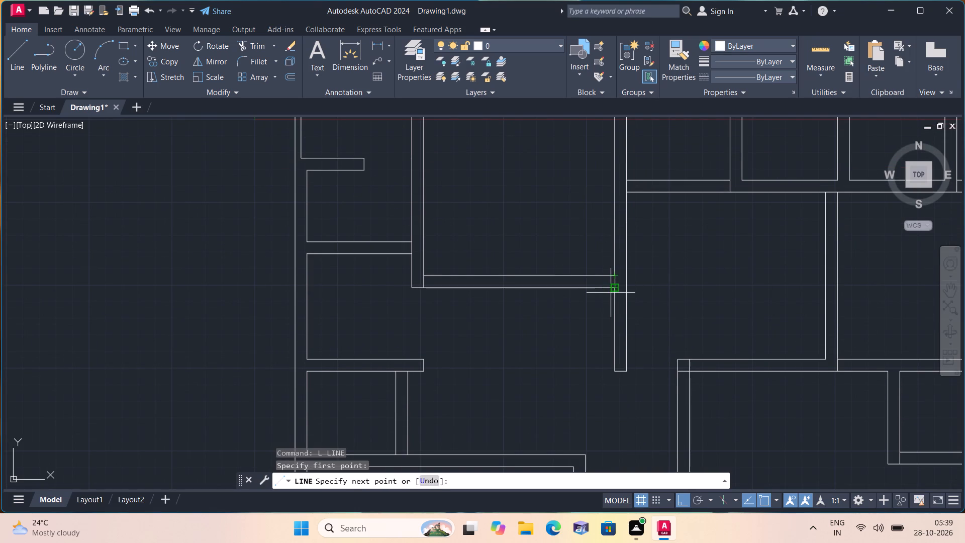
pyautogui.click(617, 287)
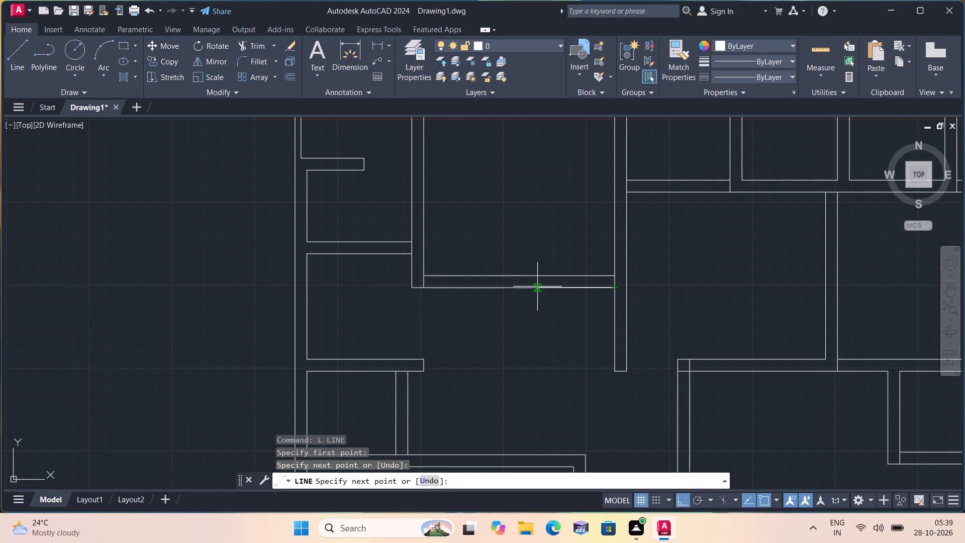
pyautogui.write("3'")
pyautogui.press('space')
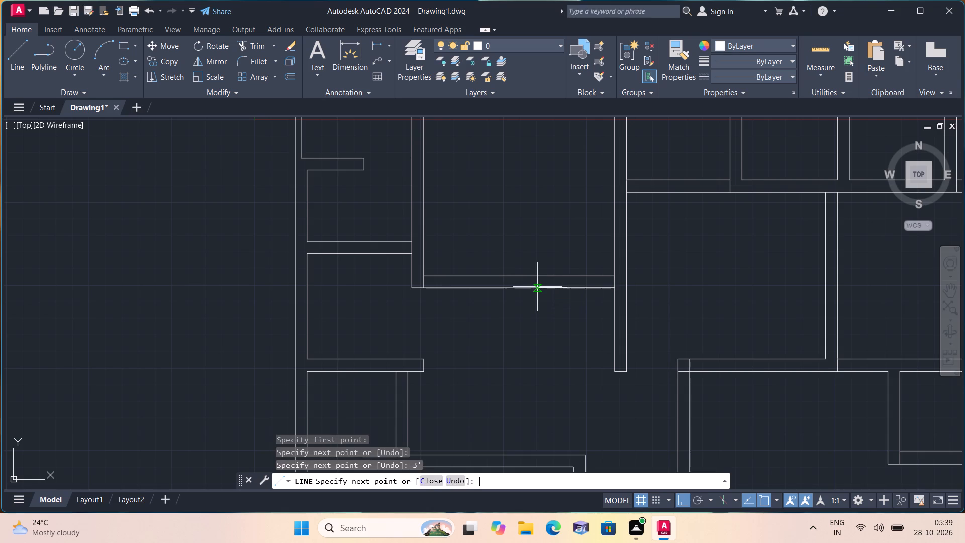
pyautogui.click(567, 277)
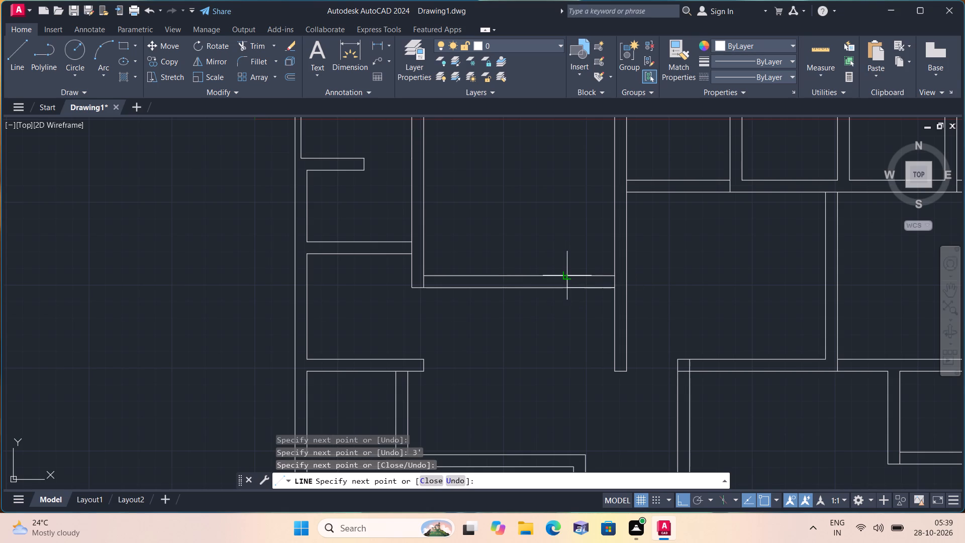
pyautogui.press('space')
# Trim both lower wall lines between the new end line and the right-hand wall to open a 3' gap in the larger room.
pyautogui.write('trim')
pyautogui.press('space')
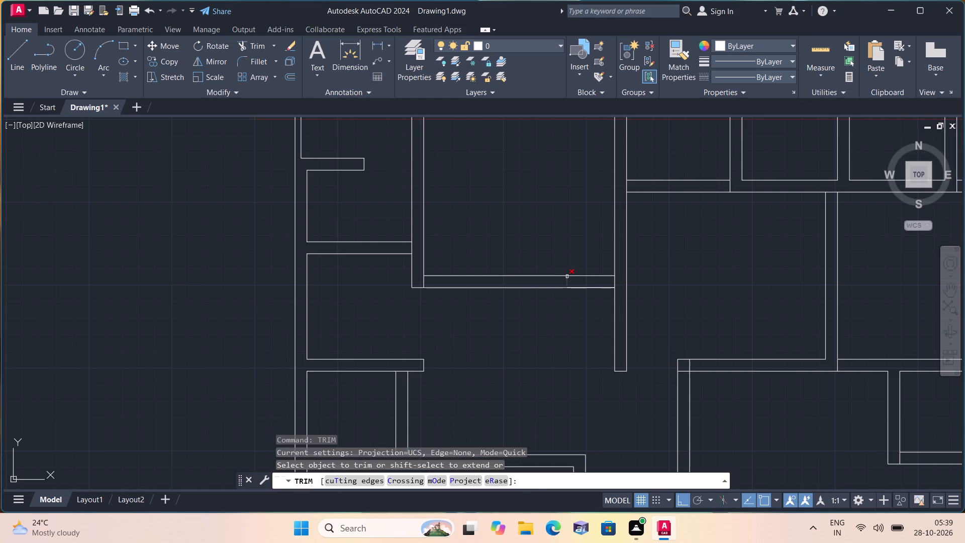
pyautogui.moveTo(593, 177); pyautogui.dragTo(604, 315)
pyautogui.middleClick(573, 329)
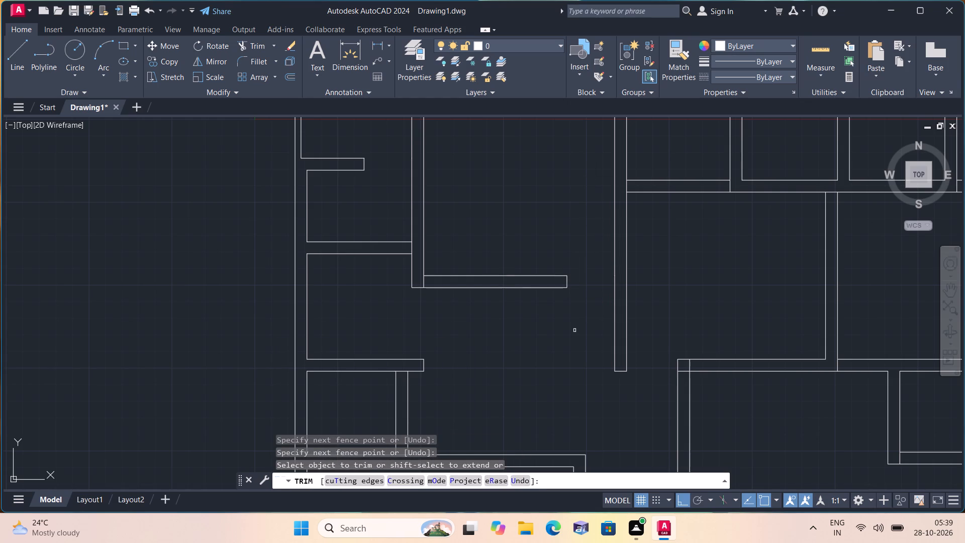
# Trim the leftover vertical line where the partition meets the larger room's lower wall, joining the two walls at the corner.
pyautogui.scroll(1, 434, 282)
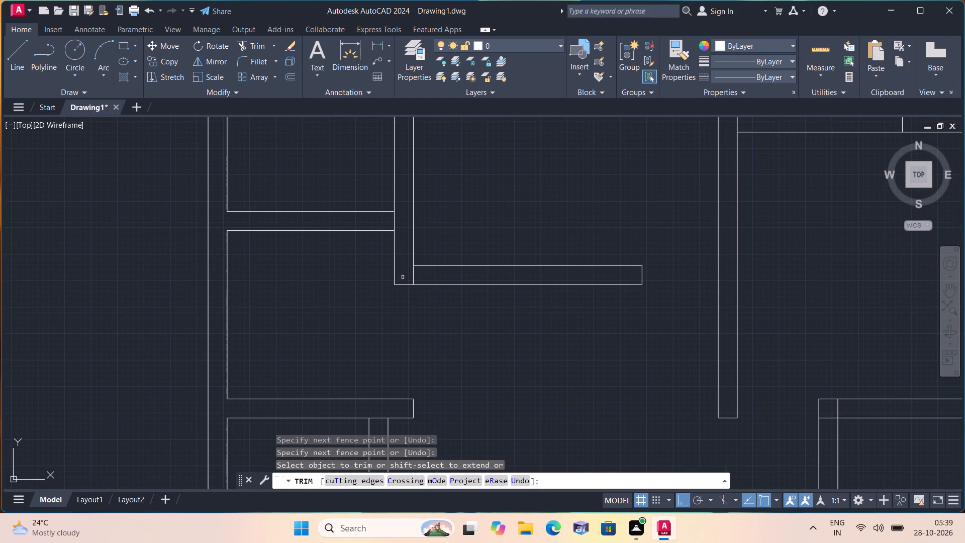
pyautogui.click(405, 274)
pyautogui.scroll(-2, 405, 274)
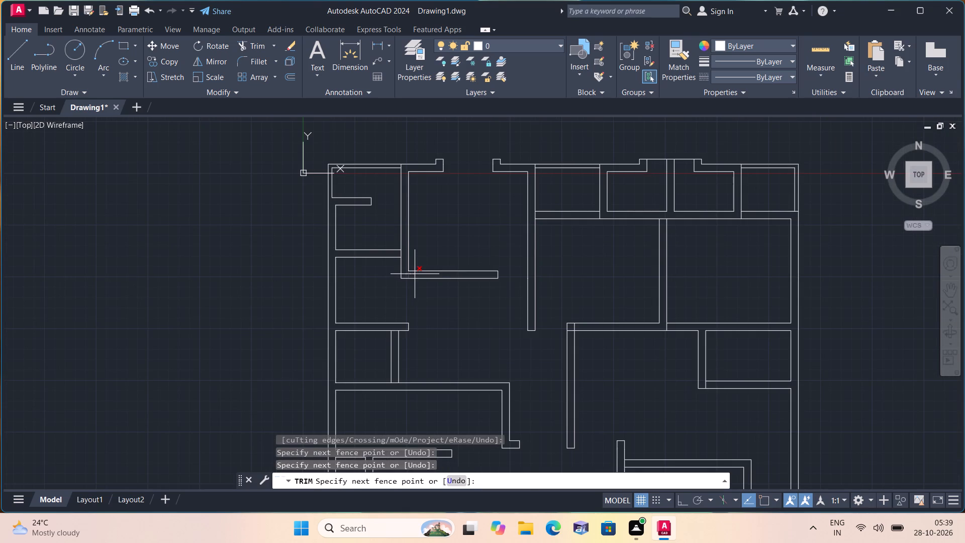
pyautogui.click(415, 274)
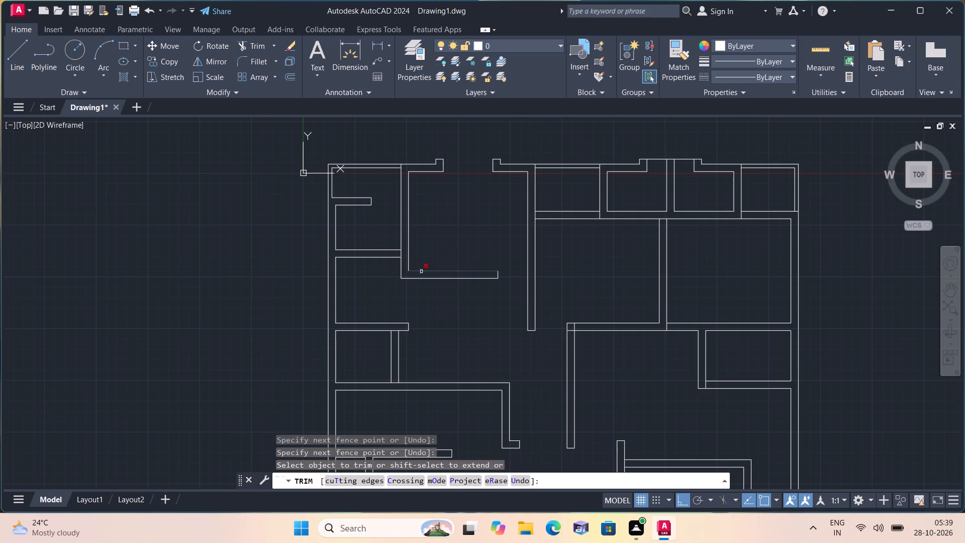
pyautogui.scroll(2, 353, 207)
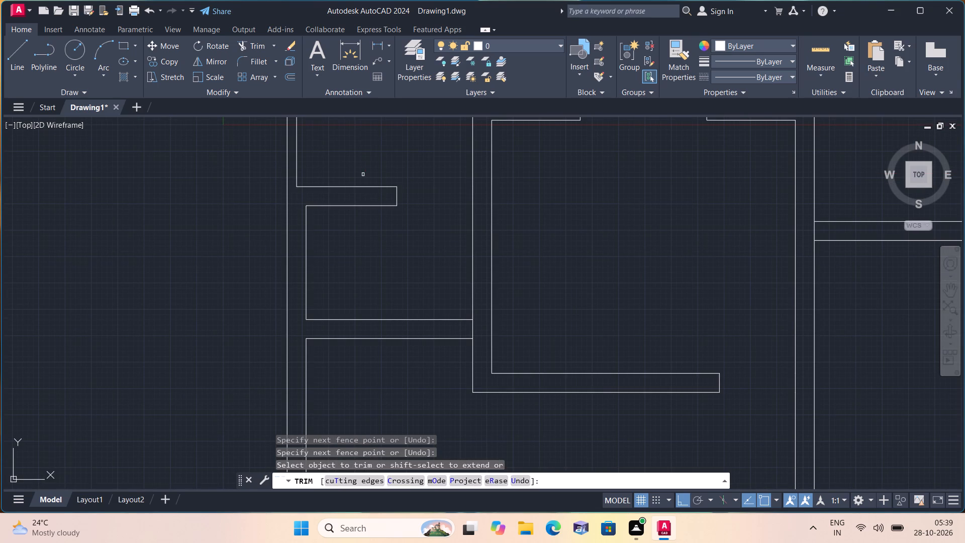
pyautogui.scroll(-1, 364, 174)
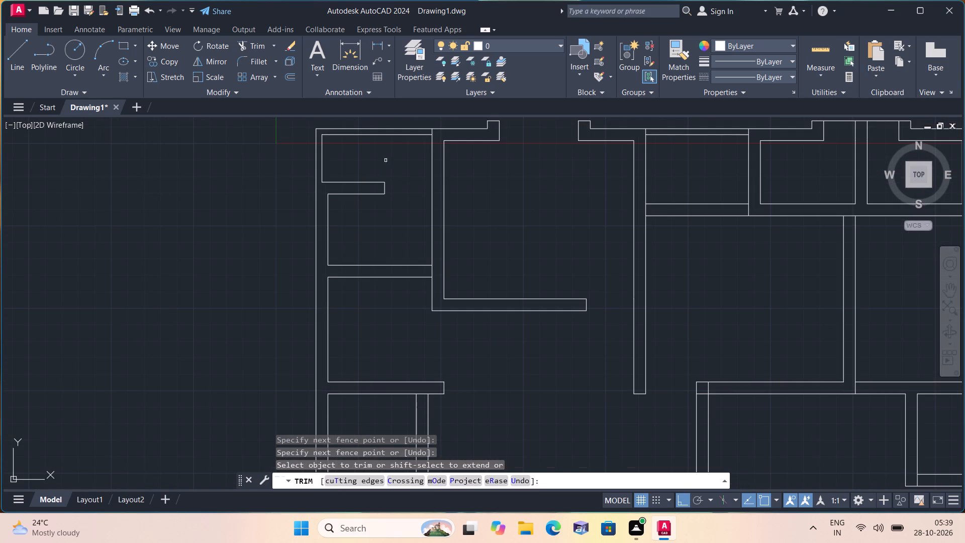
pyautogui.moveTo(397, 155); pyautogui.dragTo(453, 210, button='middle')
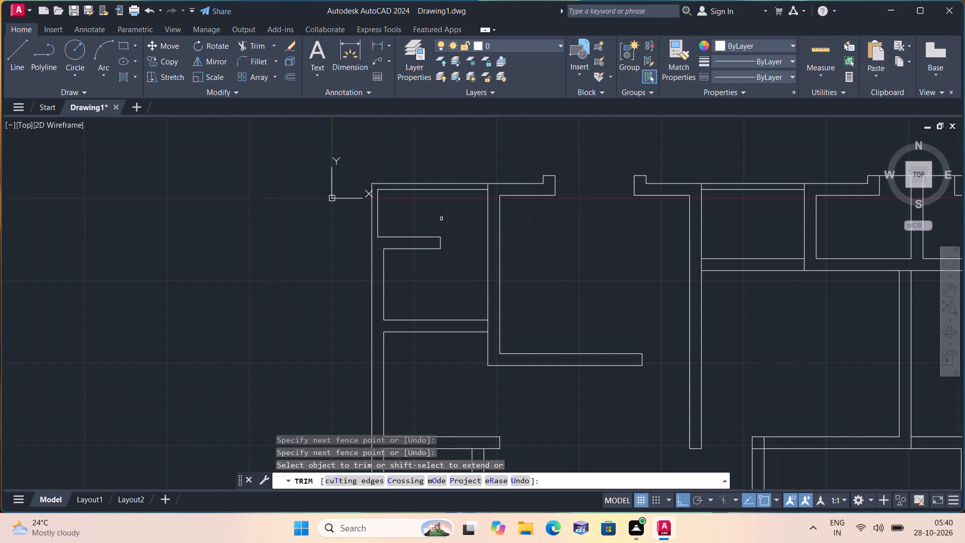
pyautogui.press('space')
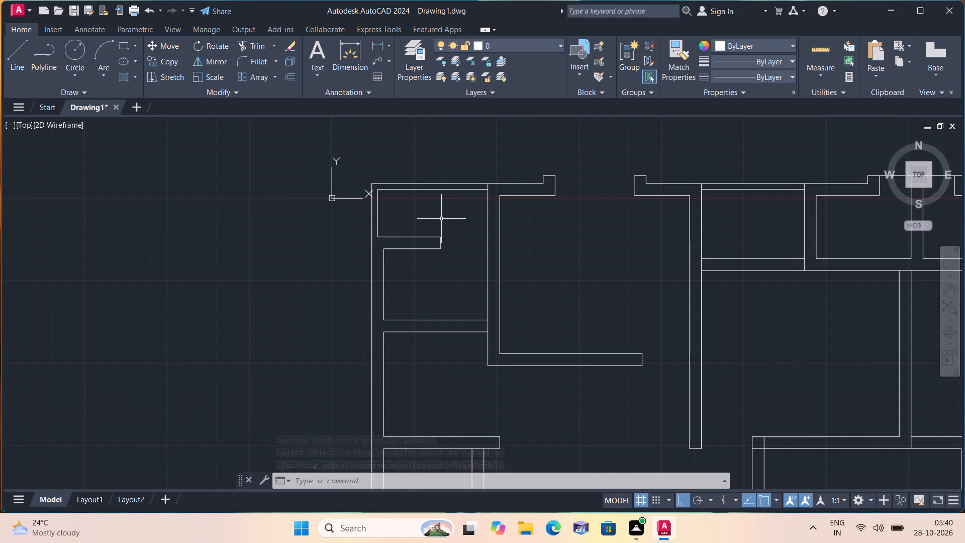
# Extend the lower wall lines of the top-left room and the larger adjacent room across their 3' gaps.
pyautogui.write('exte')
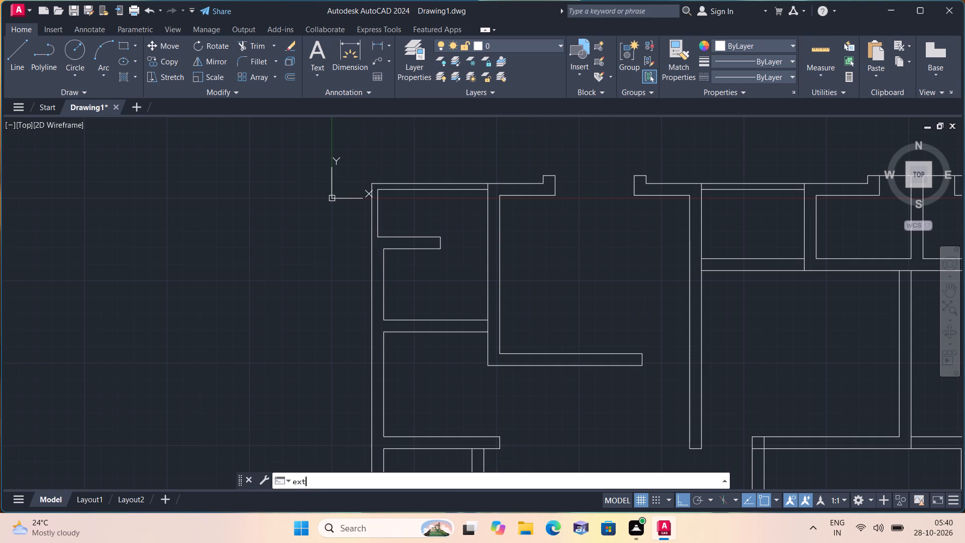
pyautogui.press('space')
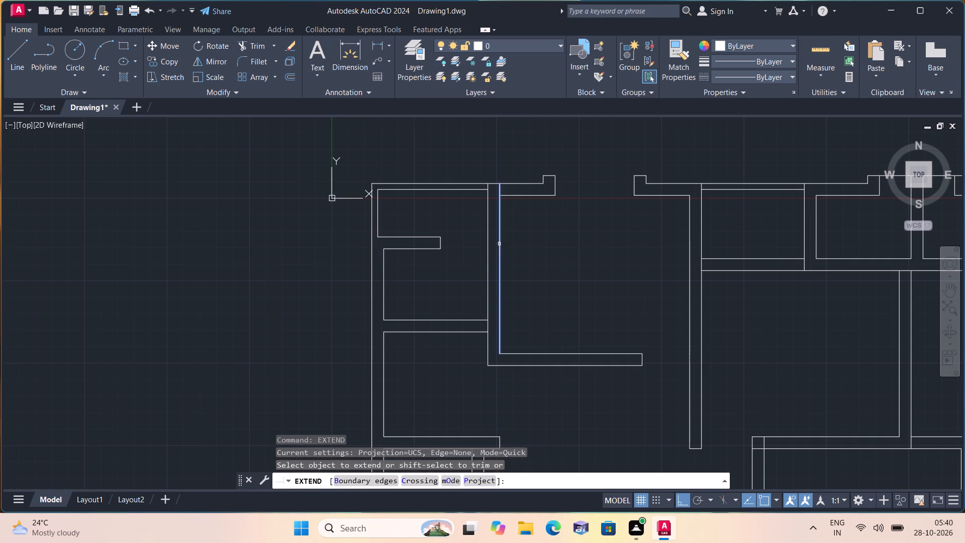
pyautogui.moveTo(439, 226); pyautogui.dragTo(439, 268)
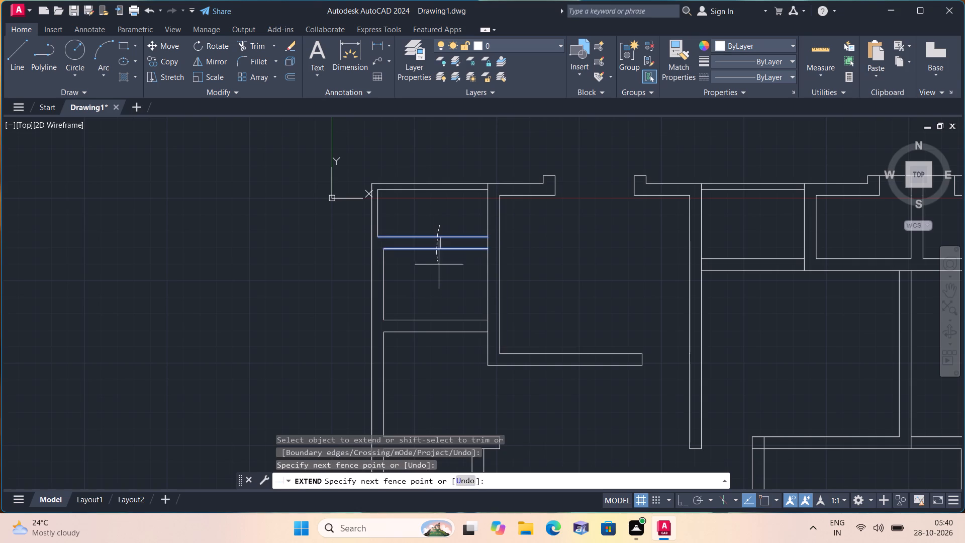
pyautogui.moveTo(439, 268); pyautogui.dragTo(440, 277)
pyautogui.moveTo(608, 308); pyautogui.dragTo(603, 398)
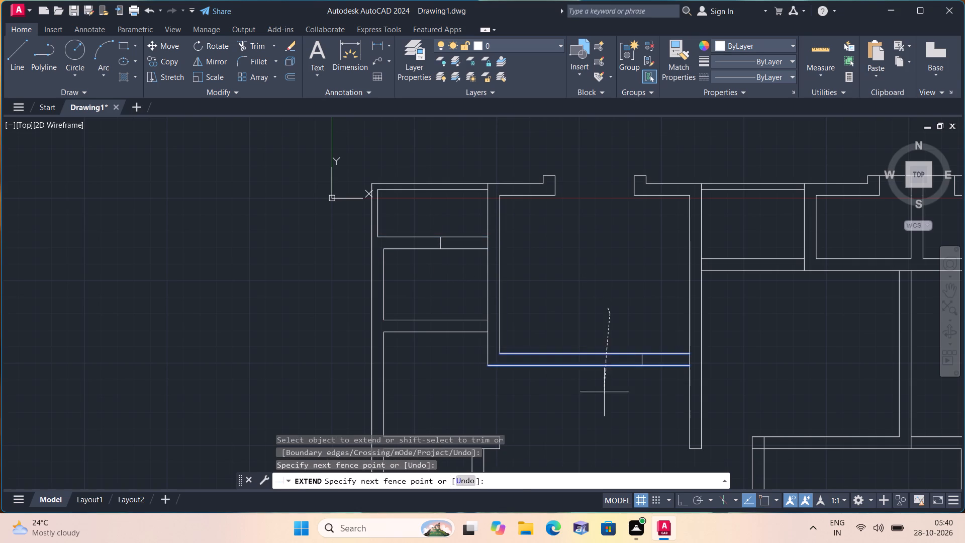
pyautogui.press('space')
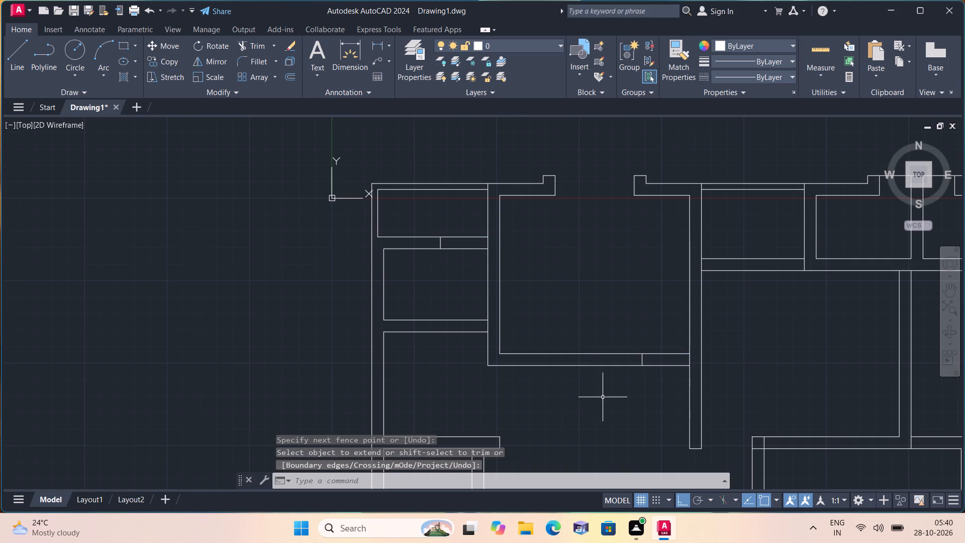
# Erase the two short end lines crossing the lower walls of the top-left room and the larger adjacent room.
pyautogui.scroll(1, 635, 363)
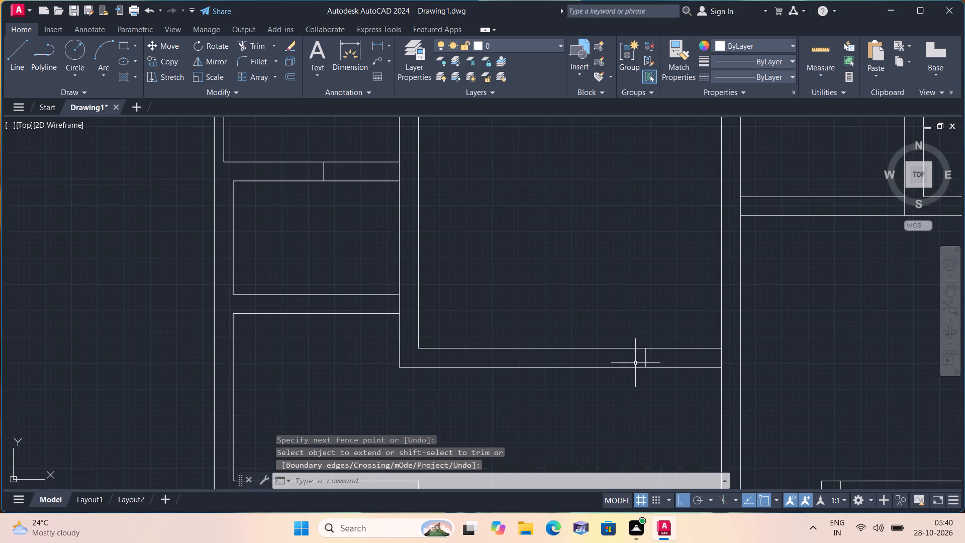
pyautogui.scroll(1, 637, 361)
pyautogui.moveTo(657, 367); pyautogui.dragTo(652, 363)
pyautogui.click(643, 361)
pyautogui.scroll(-3, 646, 355)
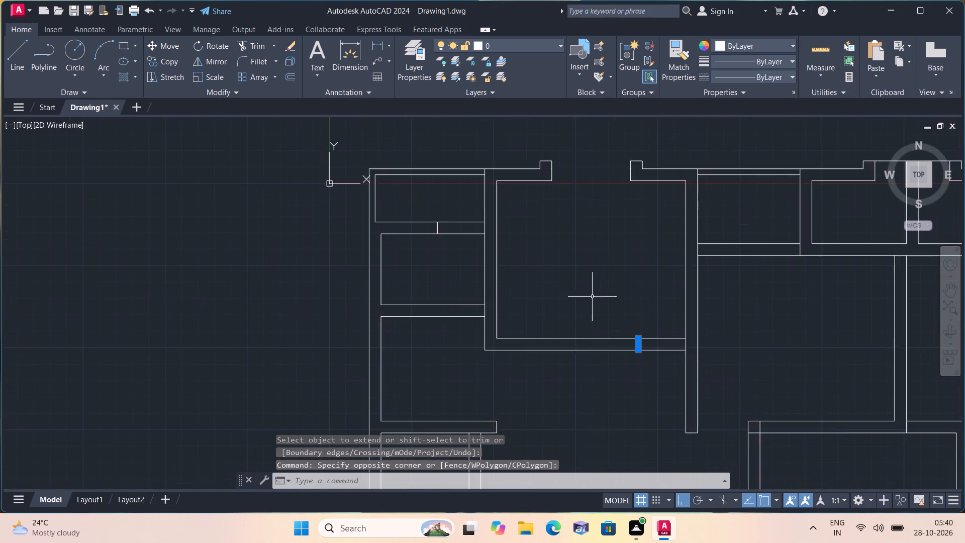
pyautogui.scroll(4, 479, 259)
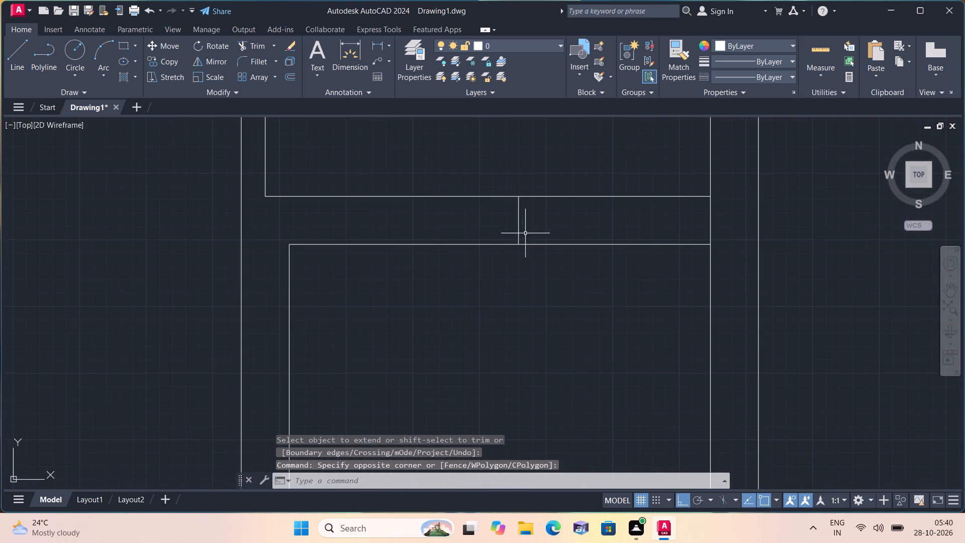
pyautogui.click(532, 229)
pyautogui.click(497, 218)
pyautogui.press('Delete')
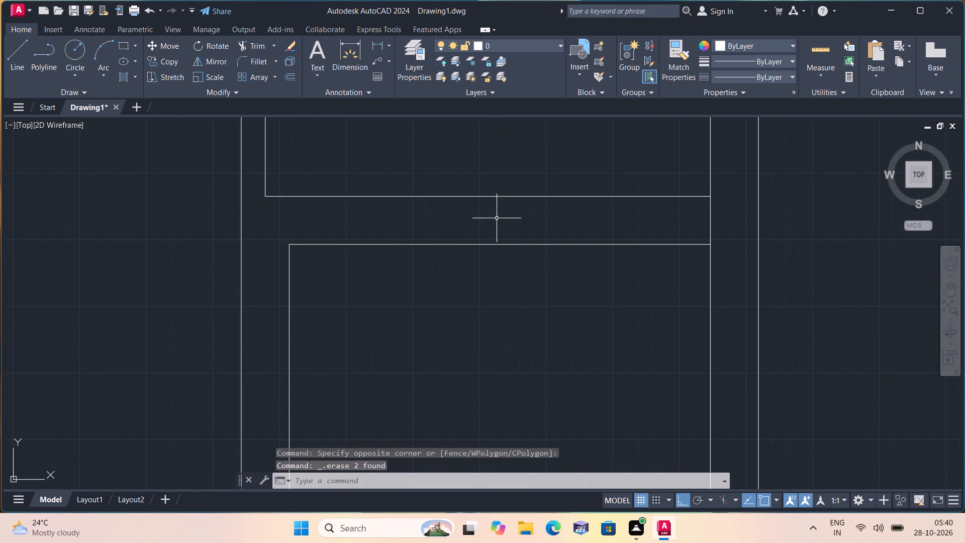
pyautogui.press('o')
pyautogui.press('Escape')
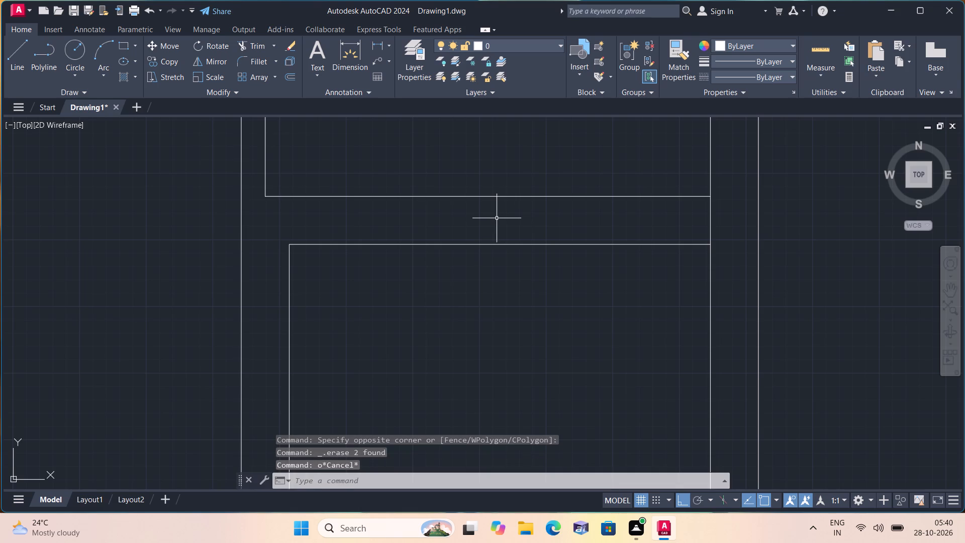
# Draw a line from the larger room's upper-left inner corner leftward across the partition's thickness, and 2' down the partition's left face.
pyautogui.write('l')
pyautogui.press('space')
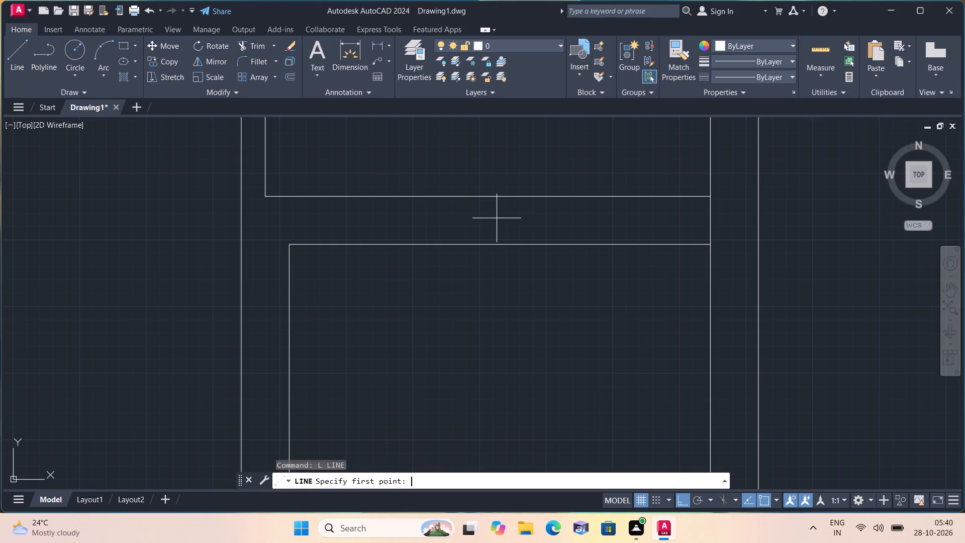
pyautogui.scroll(-3, 497, 218)
pyautogui.moveTo(501, 208); pyautogui.dragTo(488, 251, button='middle')
pyautogui.scroll(3, 539, 223)
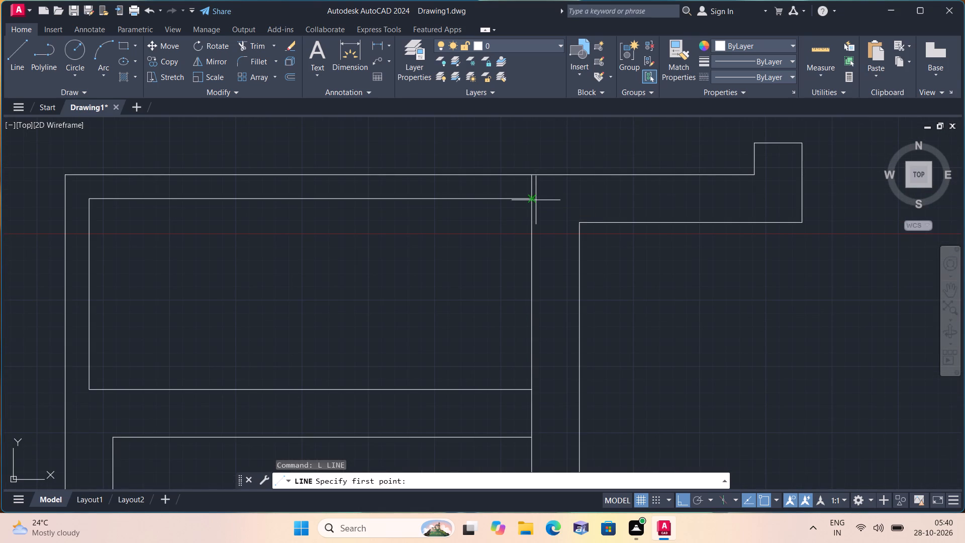
pyautogui.scroll(2, 539, 210)
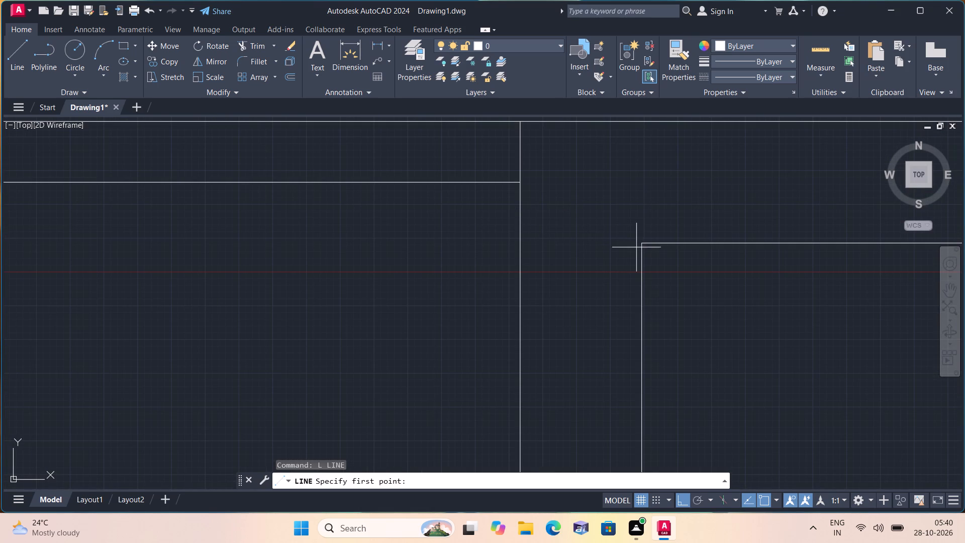
pyautogui.click(643, 243)
pyautogui.click(521, 242)
pyautogui.moveTo(520, 264); pyautogui.dragTo(505, 234, button='middle')
pyautogui.scroll(-1, 518, 264)
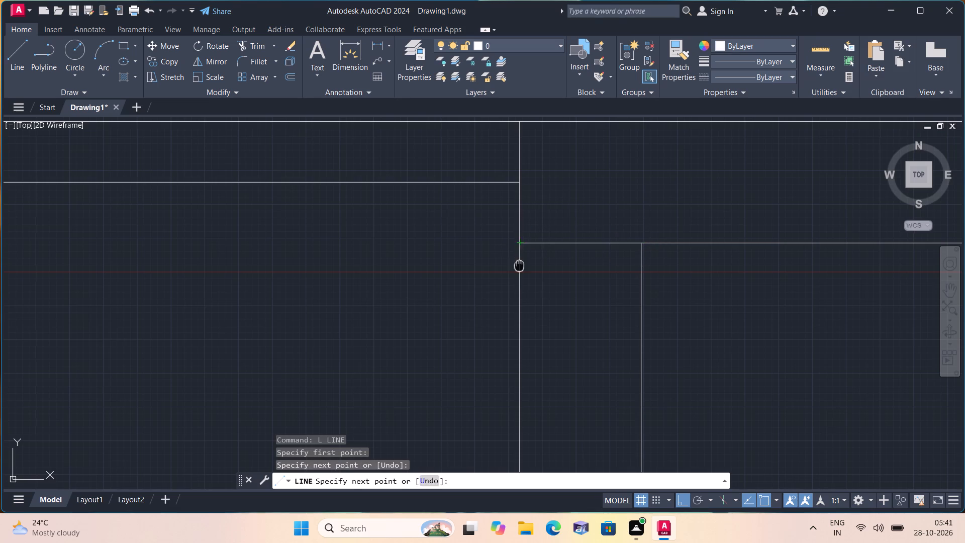
pyautogui.moveTo(505, 234); pyautogui.dragTo(495, 194, button='middle')
pyautogui.scroll(-1, 492, 179)
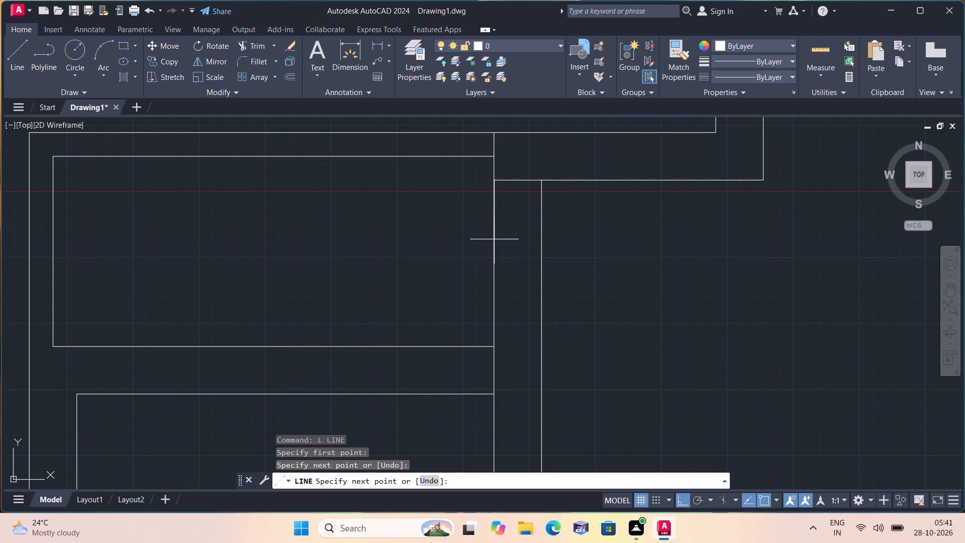
pyautogui.write("2'")
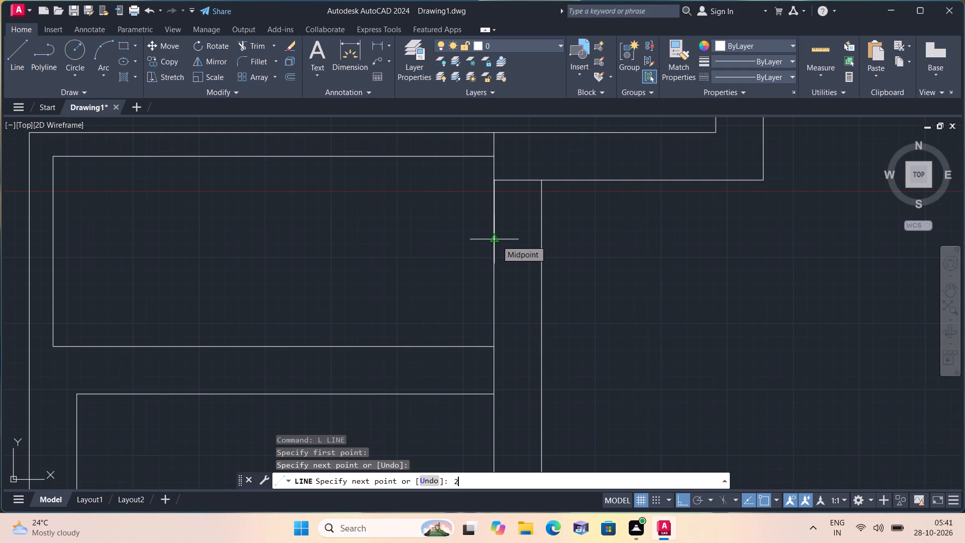
pyautogui.press('space')
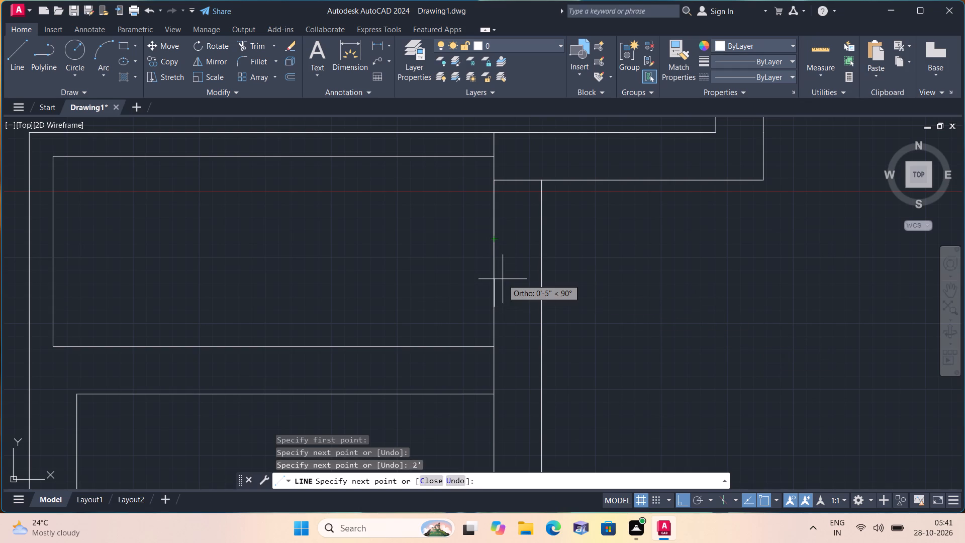
pyautogui.press('space')
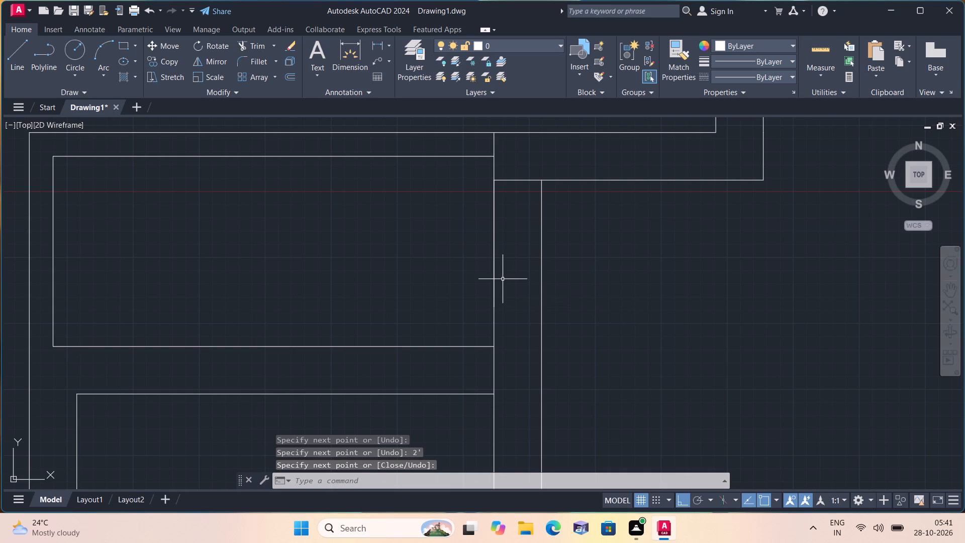
# Erase the 2' vertical line on the partition's left face beside the top-left room.
pyautogui.click(492, 247)
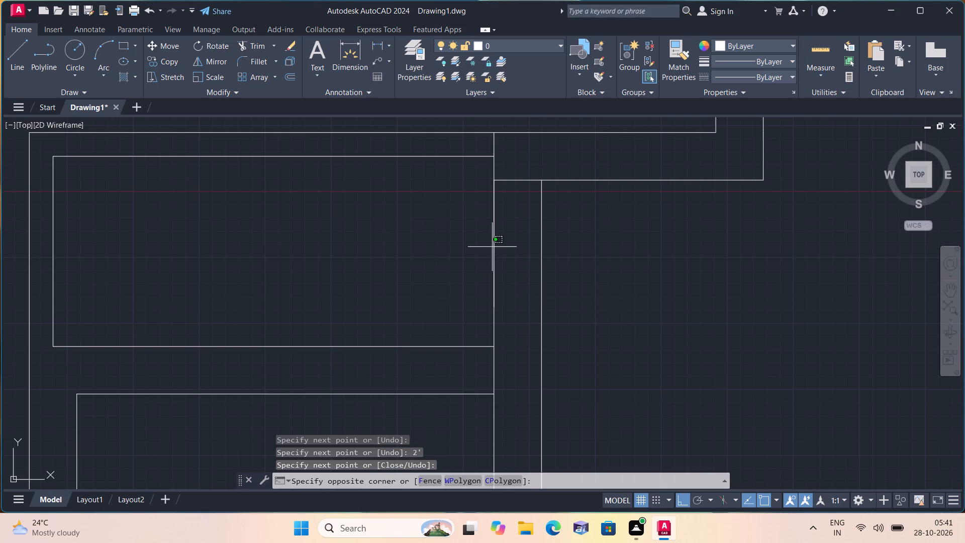
pyautogui.click(496, 250)
pyautogui.click(496, 250)
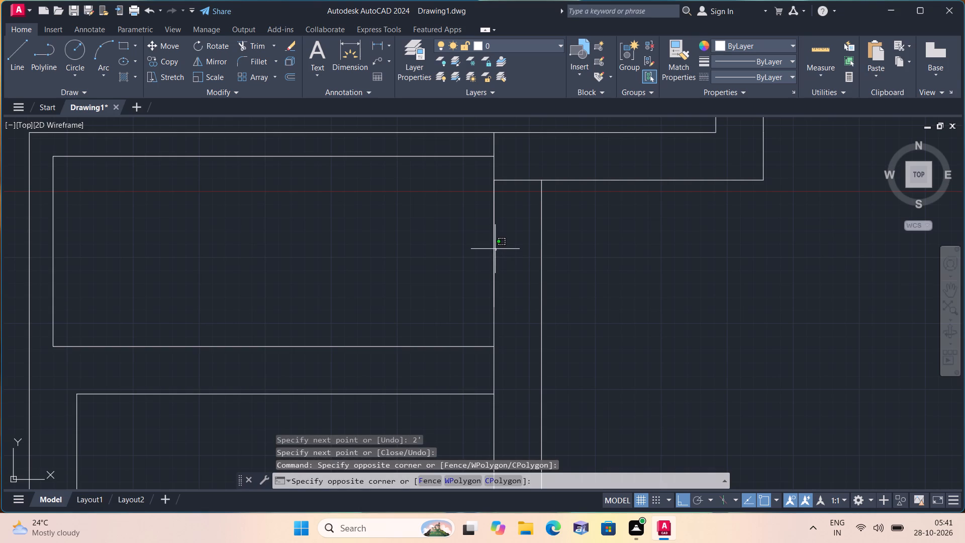
pyautogui.click(495, 248)
pyautogui.click(493, 246)
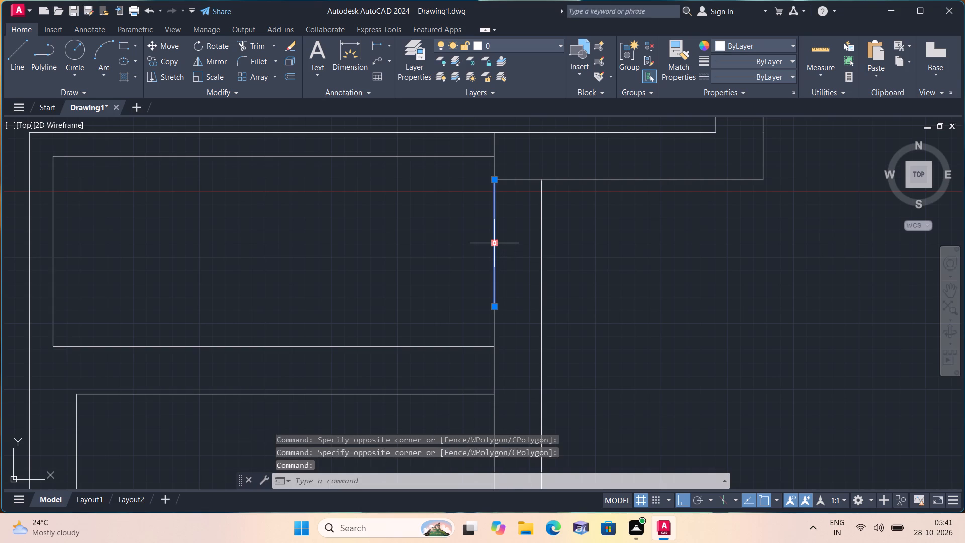
pyautogui.press('Delete')
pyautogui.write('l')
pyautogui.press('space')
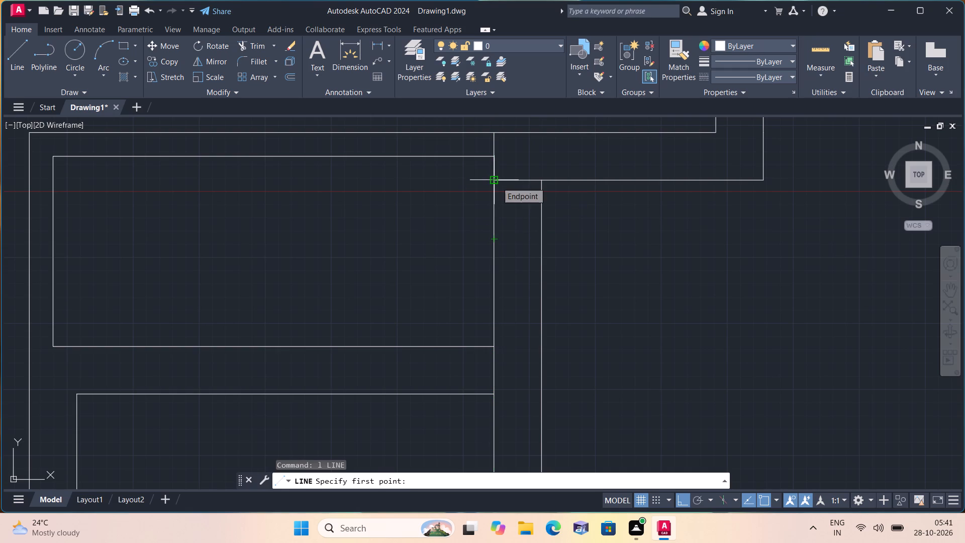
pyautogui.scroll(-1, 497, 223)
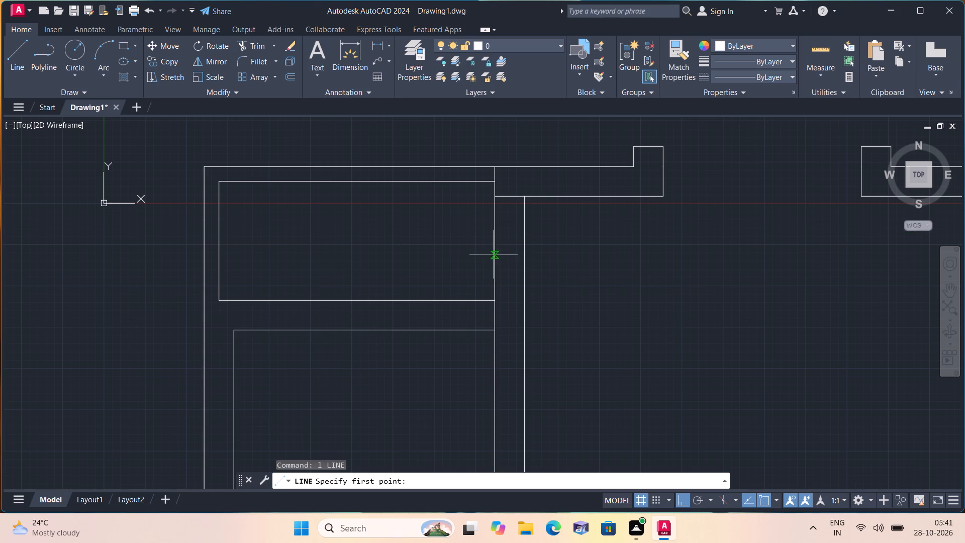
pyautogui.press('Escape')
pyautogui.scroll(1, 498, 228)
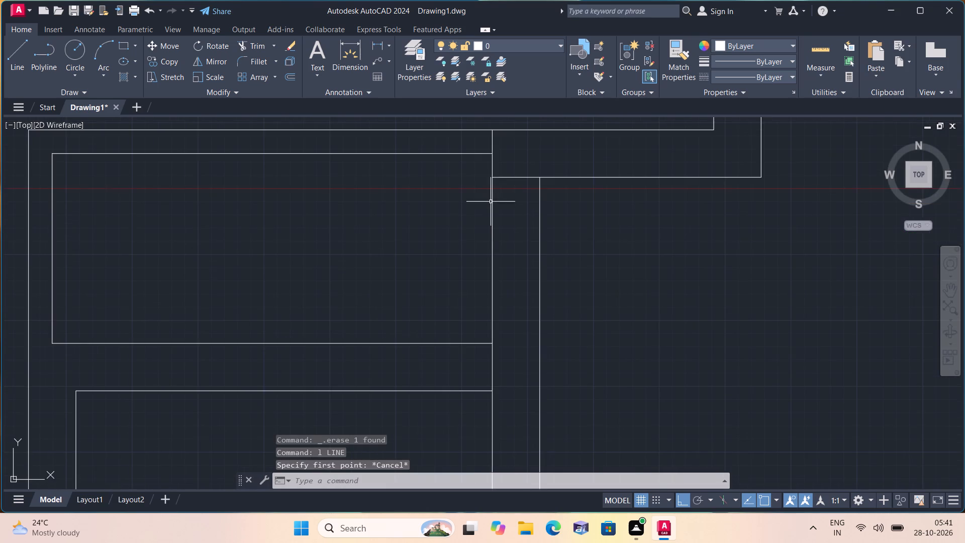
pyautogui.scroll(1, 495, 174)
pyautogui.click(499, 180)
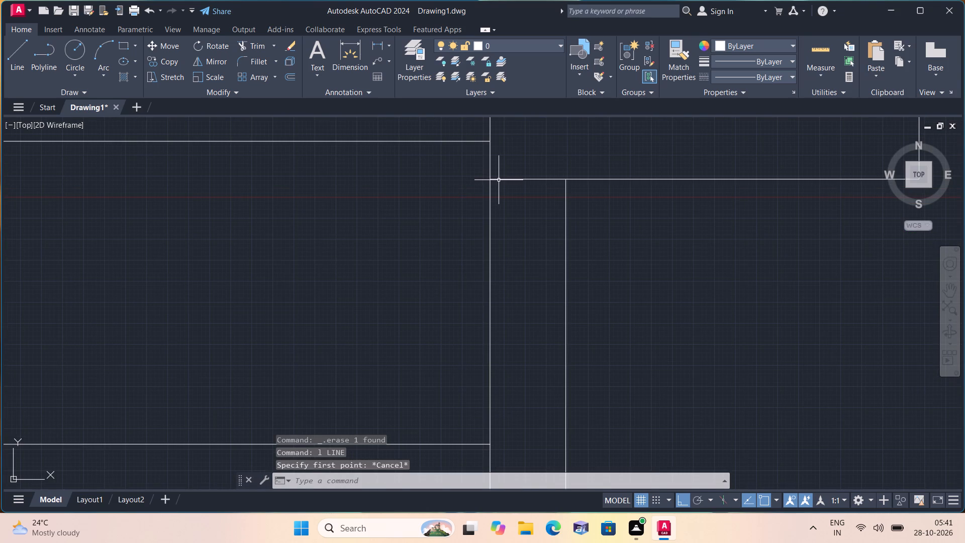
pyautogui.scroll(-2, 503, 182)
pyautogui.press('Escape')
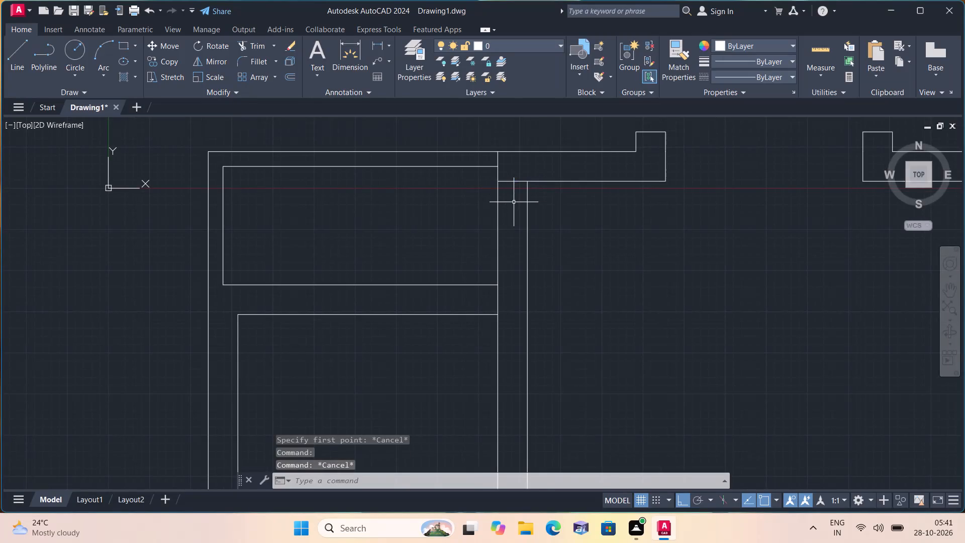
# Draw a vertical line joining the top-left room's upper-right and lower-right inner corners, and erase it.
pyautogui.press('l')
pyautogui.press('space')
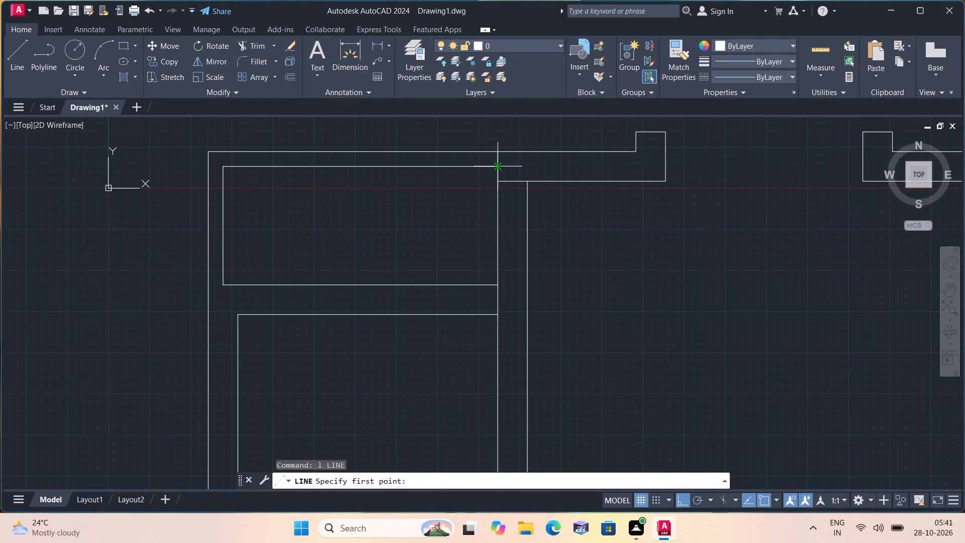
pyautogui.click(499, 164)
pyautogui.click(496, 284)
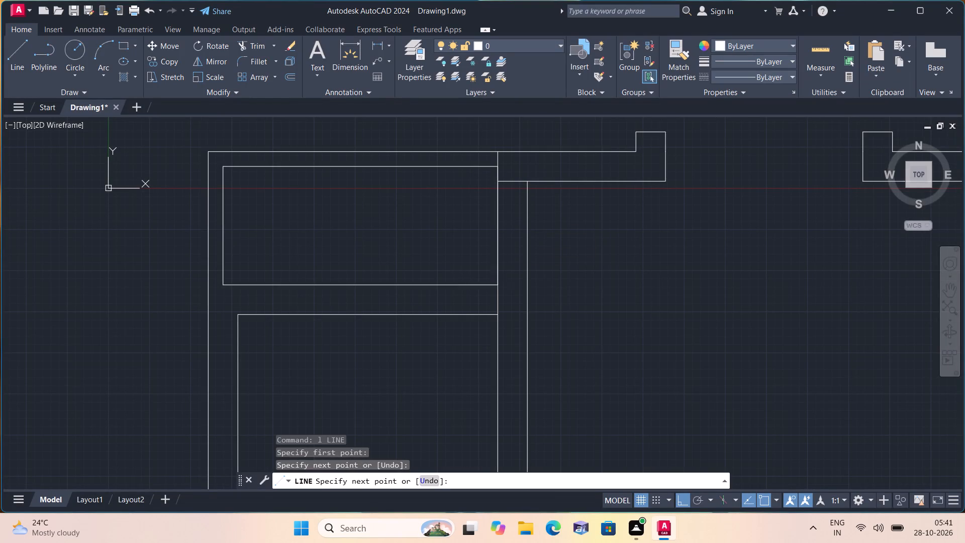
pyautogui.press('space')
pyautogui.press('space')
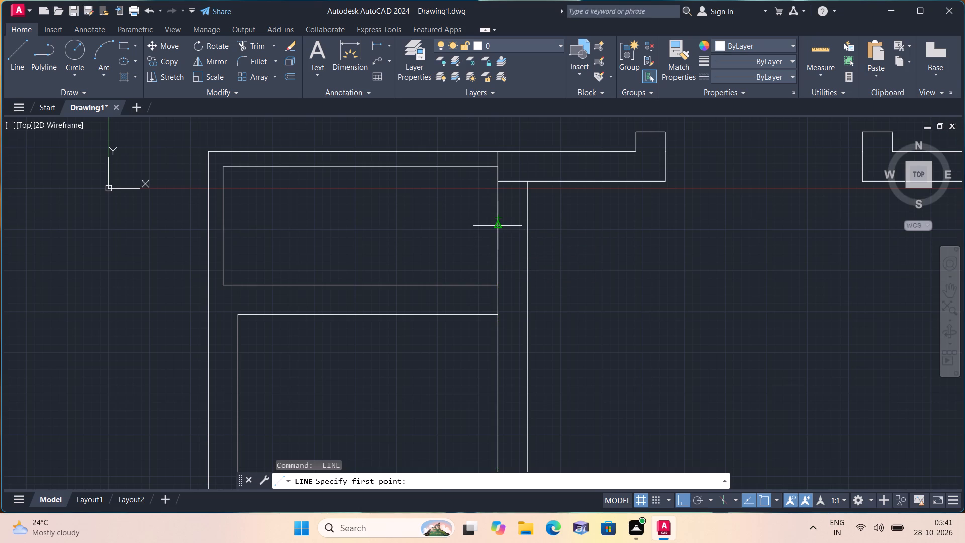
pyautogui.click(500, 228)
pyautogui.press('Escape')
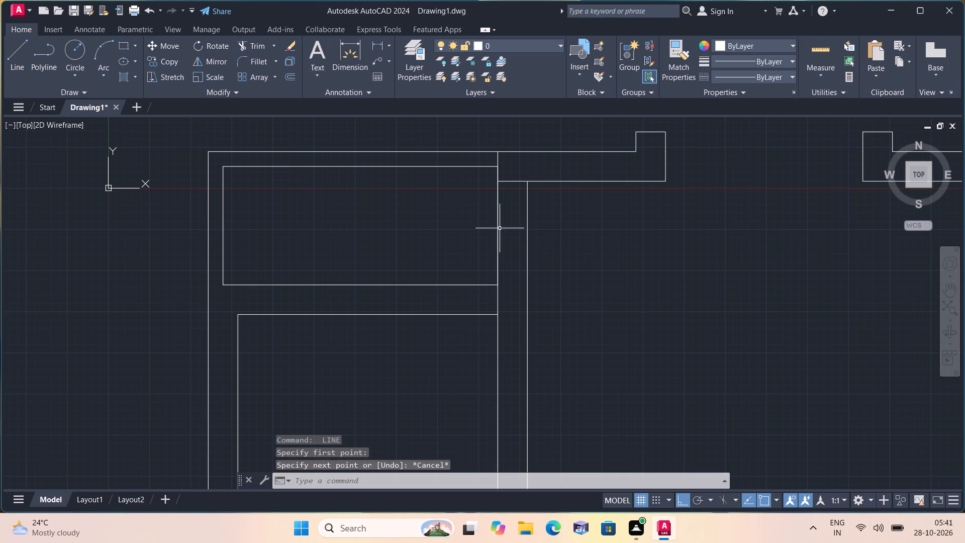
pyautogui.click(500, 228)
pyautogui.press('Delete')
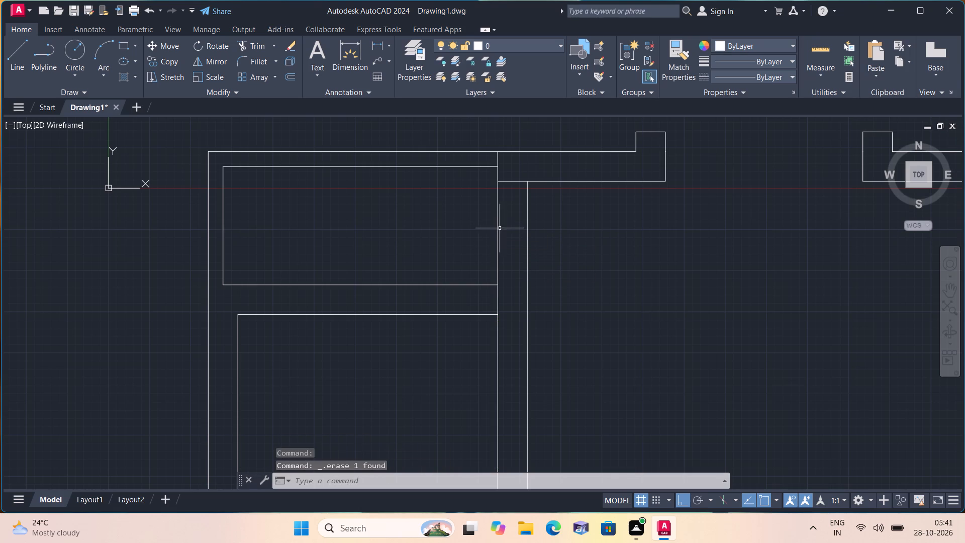
# Trim the short horizontal line across the partition's top and the vertical partition pieces above and below the top-left room's right wall line.
pyautogui.write('trim')
pyautogui.press('space')
pyautogui.scroll(1, 499, 184)
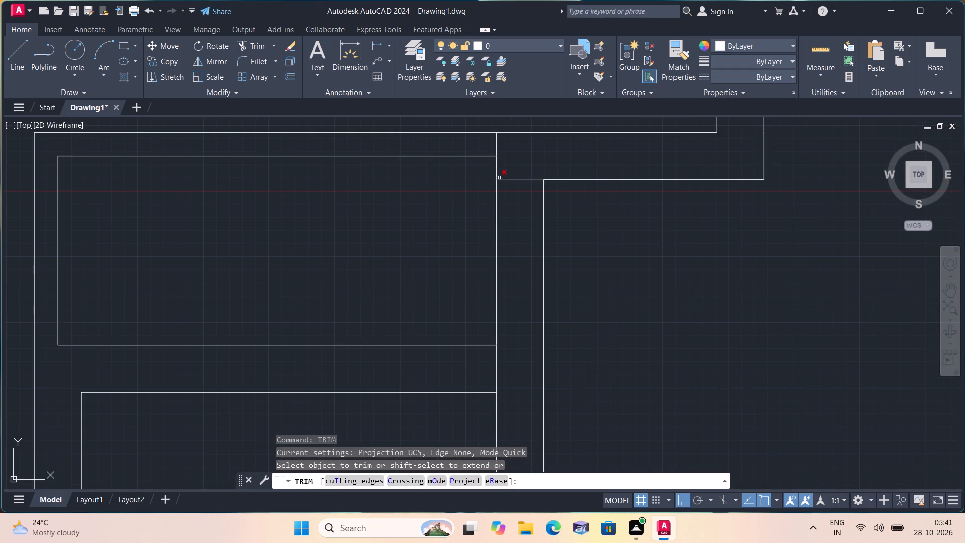
pyautogui.moveTo(504, 173); pyautogui.dragTo(516, 223)
pyautogui.scroll(-1, 517, 195)
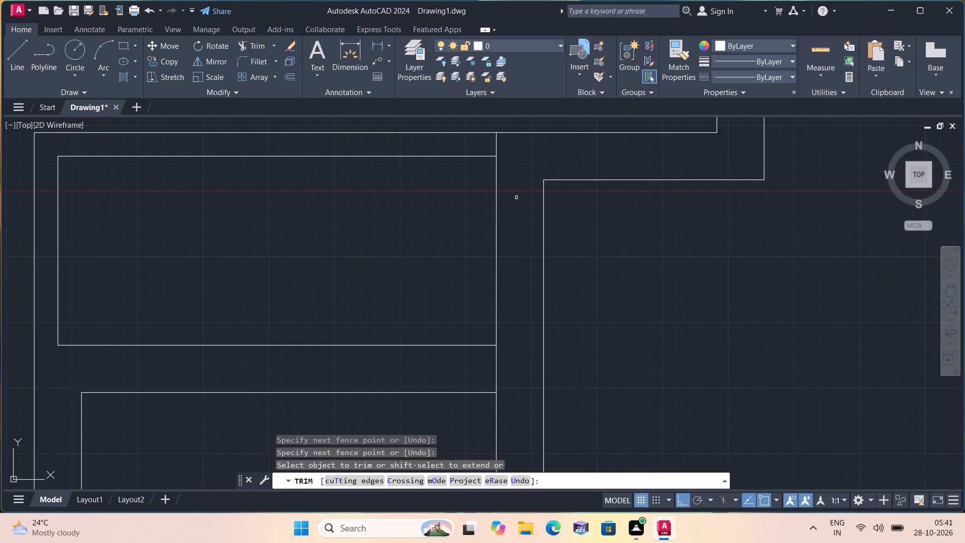
pyautogui.click(500, 161)
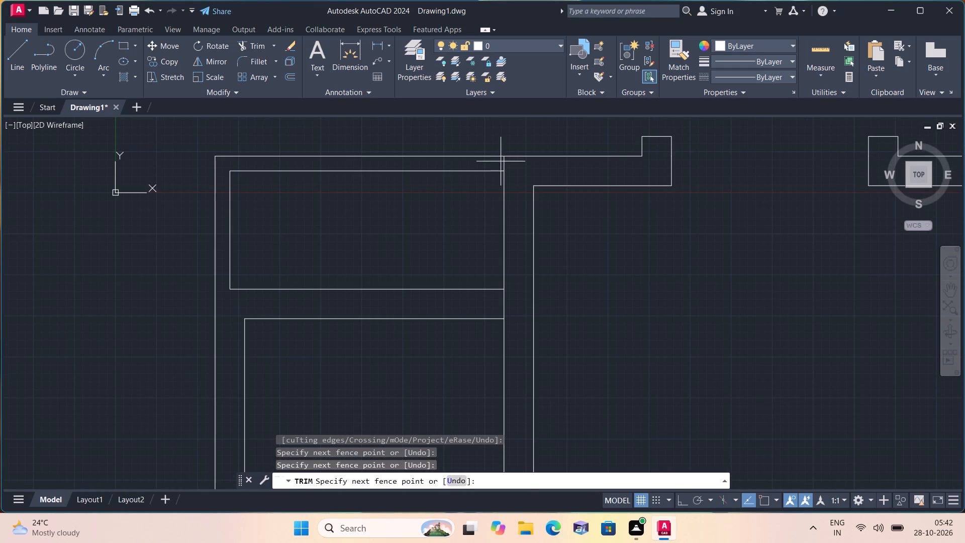
pyautogui.click(508, 161)
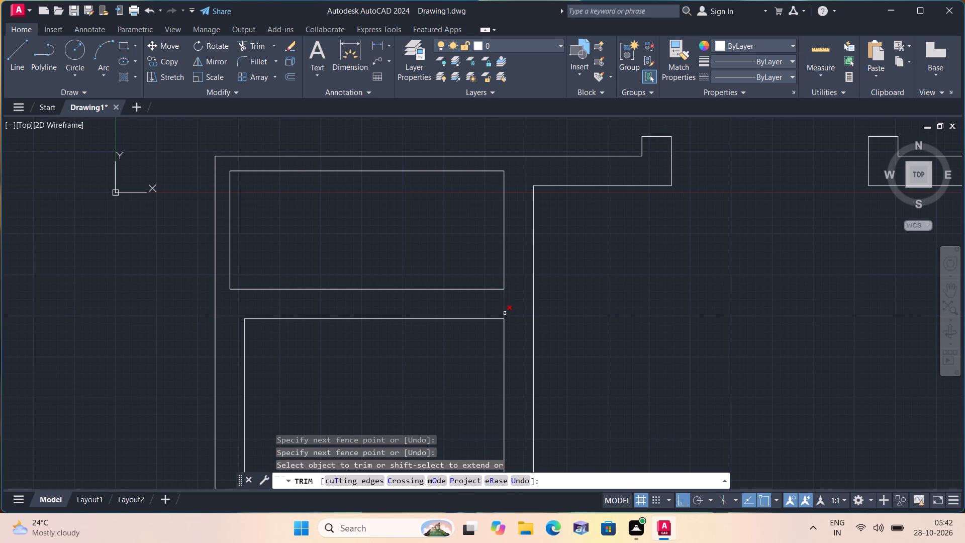
pyautogui.click(505, 309)
pyautogui.press('space')
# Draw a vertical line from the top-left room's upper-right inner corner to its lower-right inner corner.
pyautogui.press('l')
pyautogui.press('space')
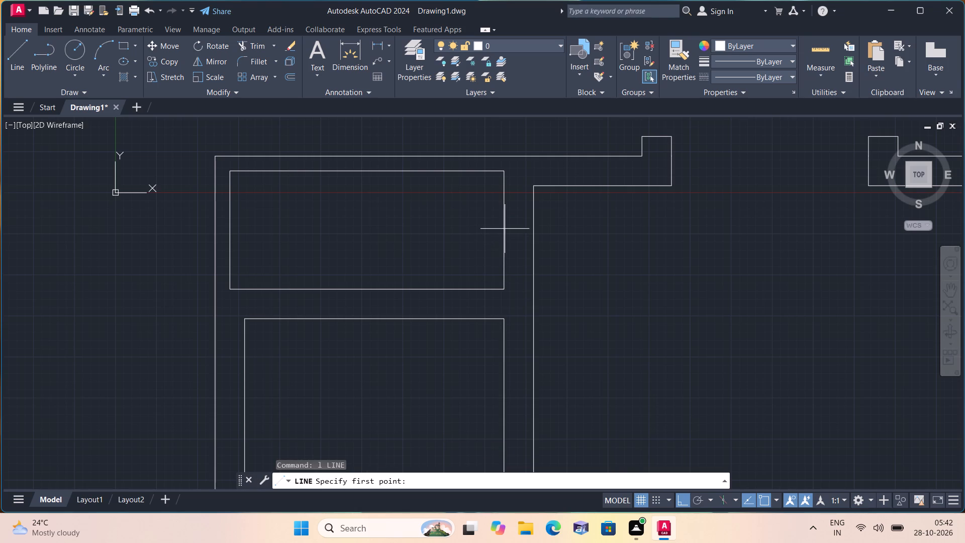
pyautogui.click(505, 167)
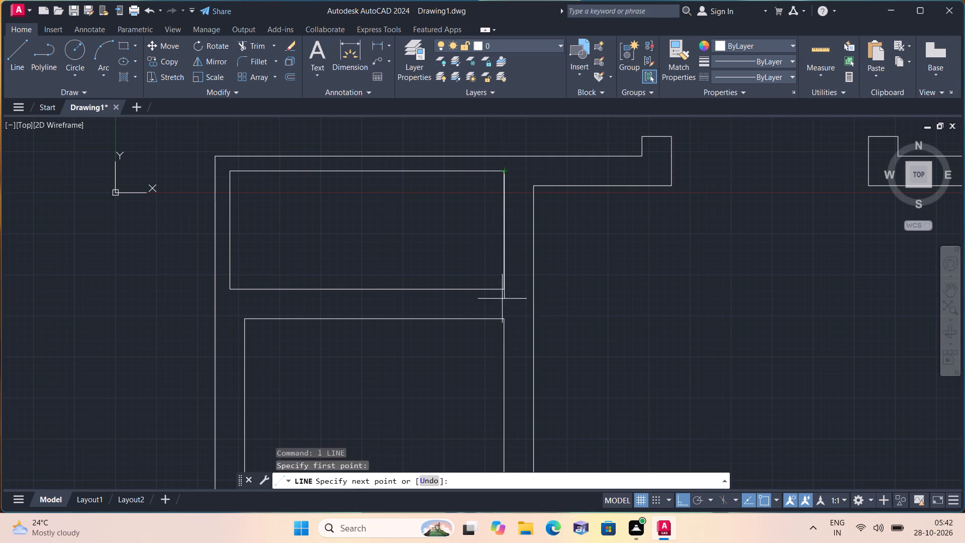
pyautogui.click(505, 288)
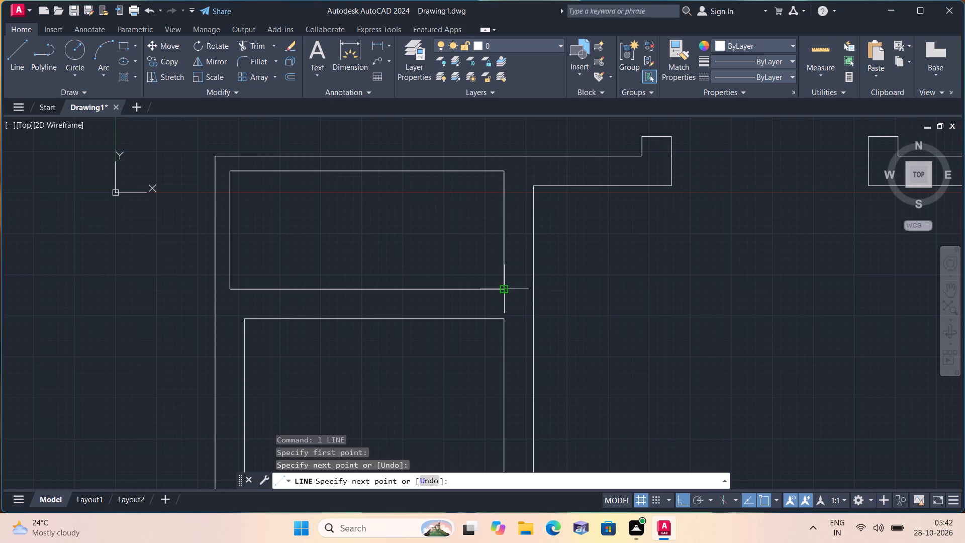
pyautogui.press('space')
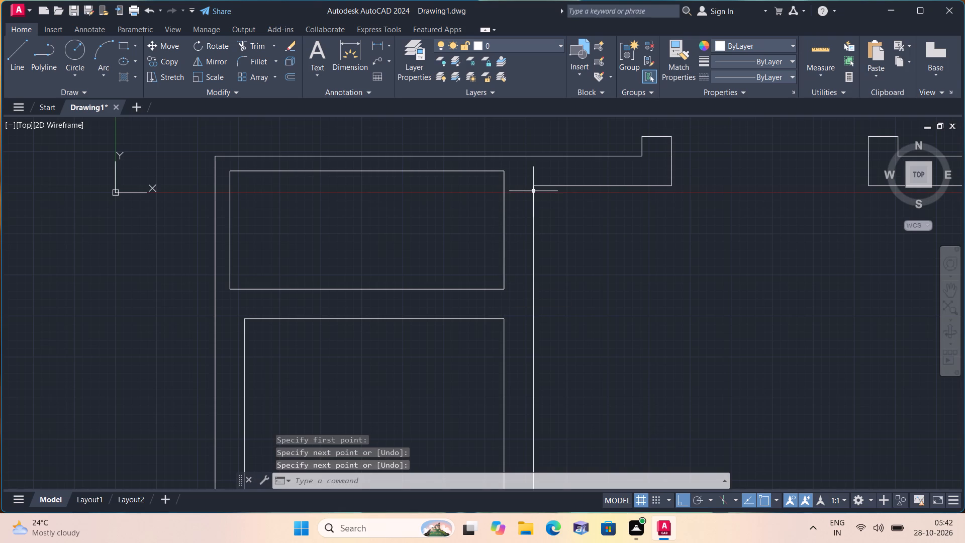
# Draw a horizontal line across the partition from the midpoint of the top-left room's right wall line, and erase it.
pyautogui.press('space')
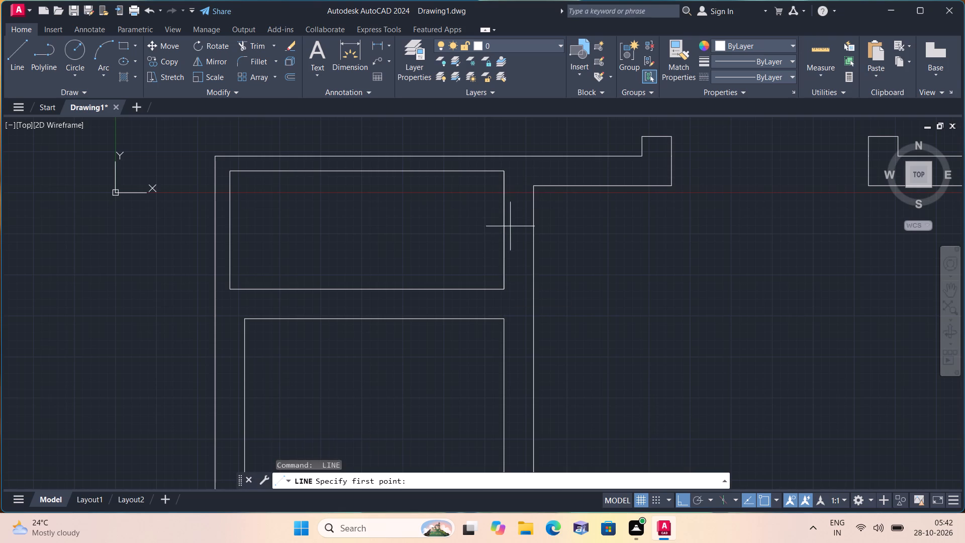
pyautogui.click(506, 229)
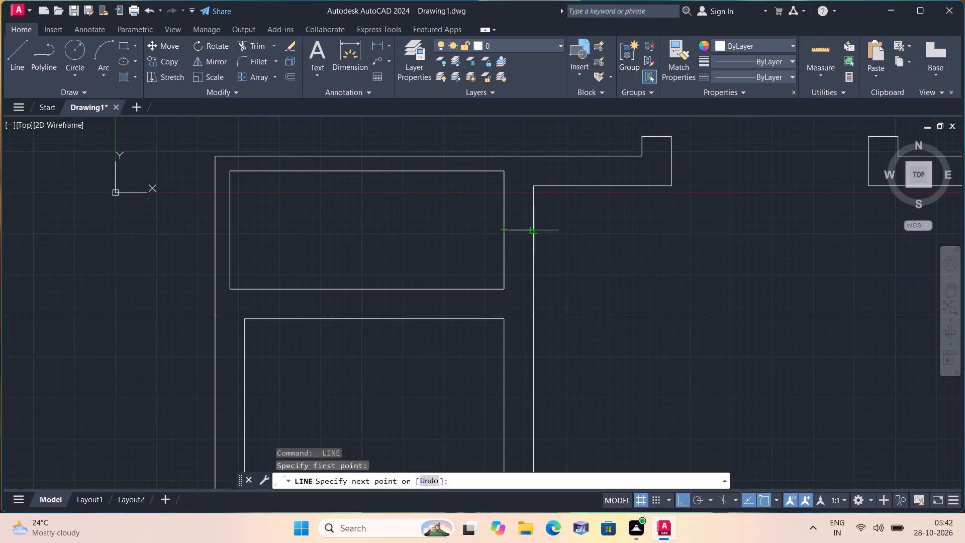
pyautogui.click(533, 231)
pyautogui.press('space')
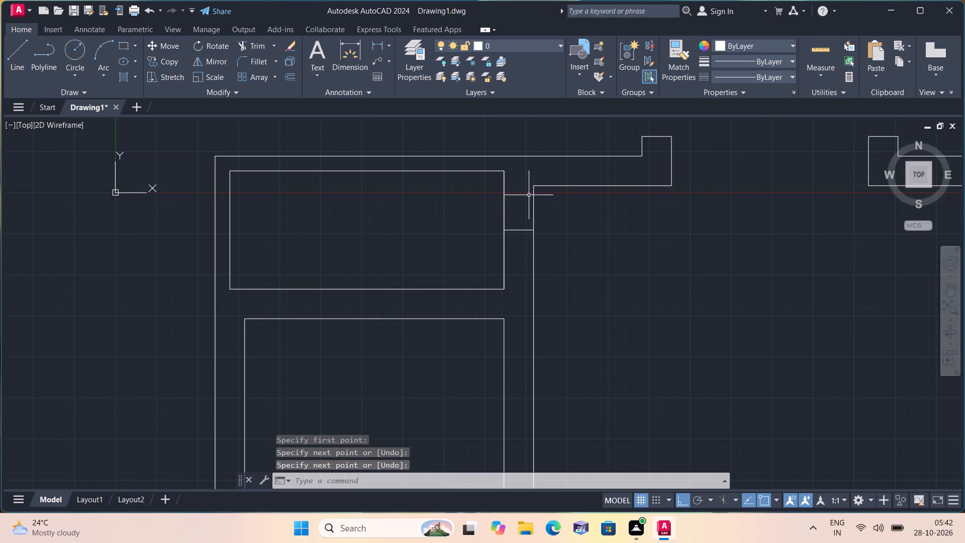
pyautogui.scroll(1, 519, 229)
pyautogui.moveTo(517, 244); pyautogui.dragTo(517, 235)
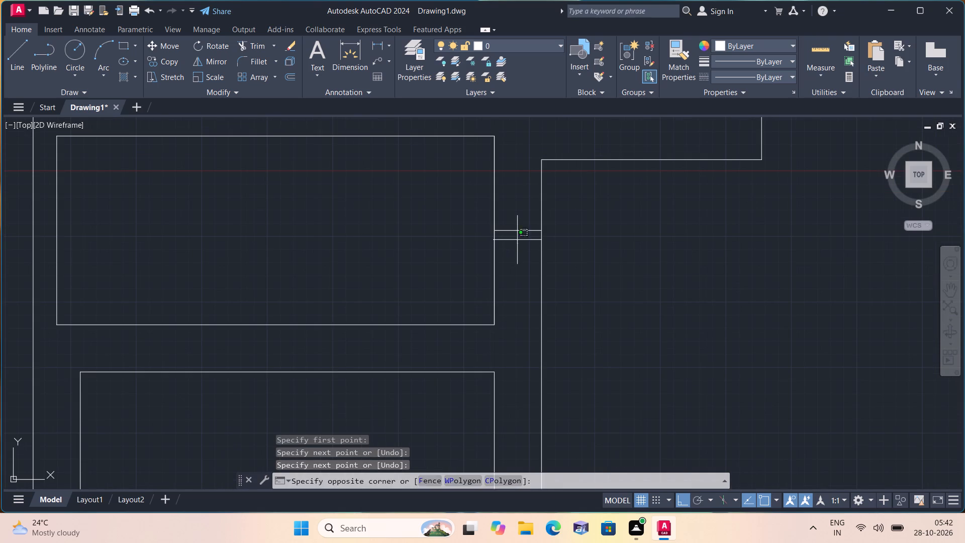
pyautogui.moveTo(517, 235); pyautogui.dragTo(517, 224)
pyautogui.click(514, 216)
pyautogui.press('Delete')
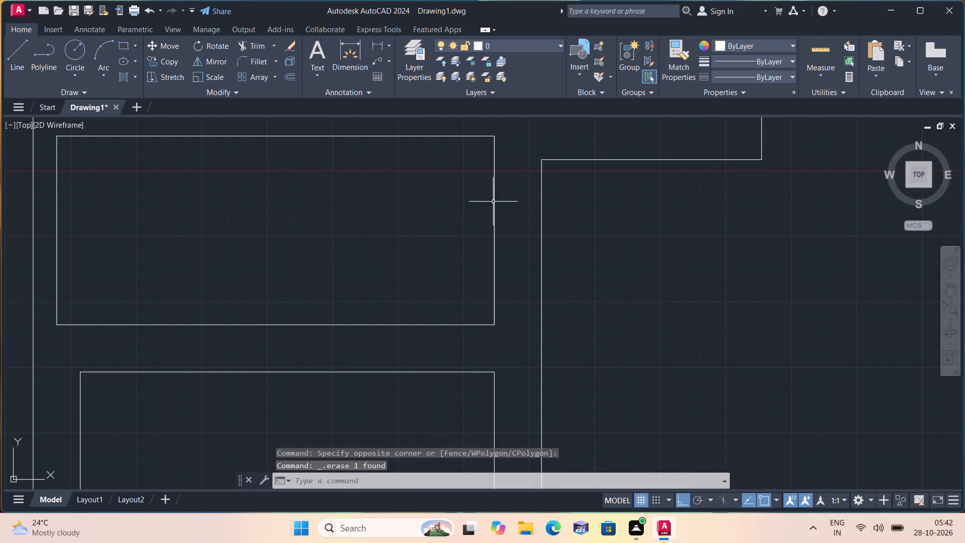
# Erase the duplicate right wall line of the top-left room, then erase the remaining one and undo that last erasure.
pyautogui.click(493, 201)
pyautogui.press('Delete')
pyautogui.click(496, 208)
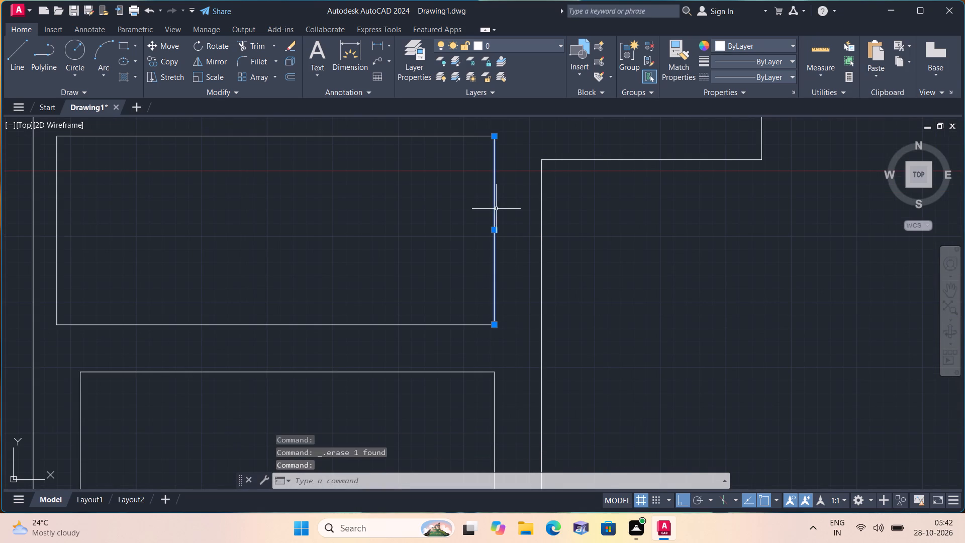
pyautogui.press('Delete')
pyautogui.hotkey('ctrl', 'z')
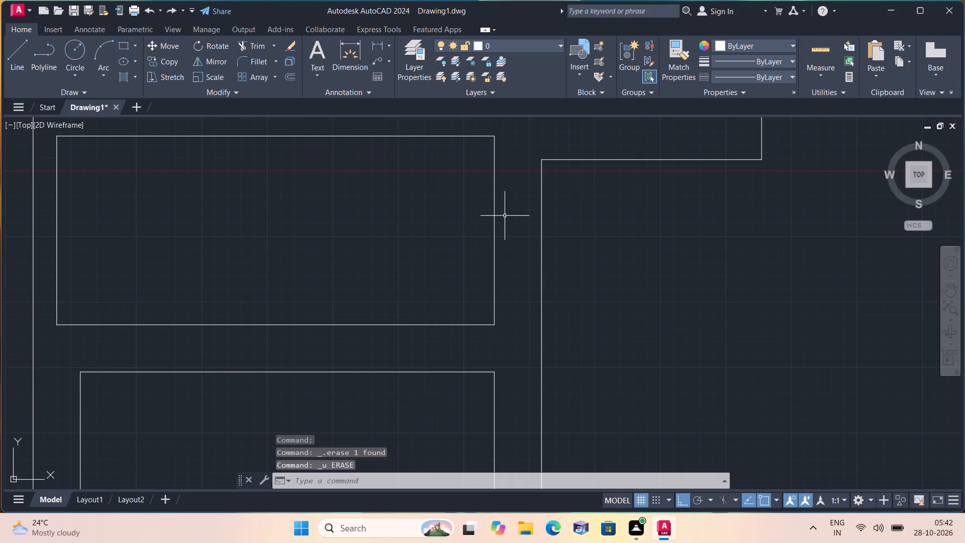
# Draw horizontal lines across the partition from the larger room's upper-left inner corner and from the top-left room's lower-right inner corner.
pyautogui.press('l')
pyautogui.press('space')
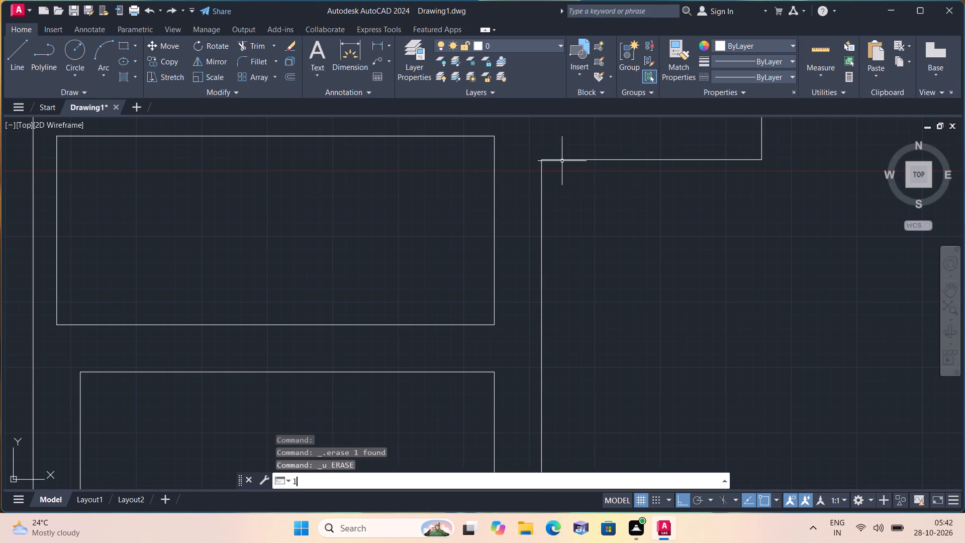
pyautogui.click(544, 160)
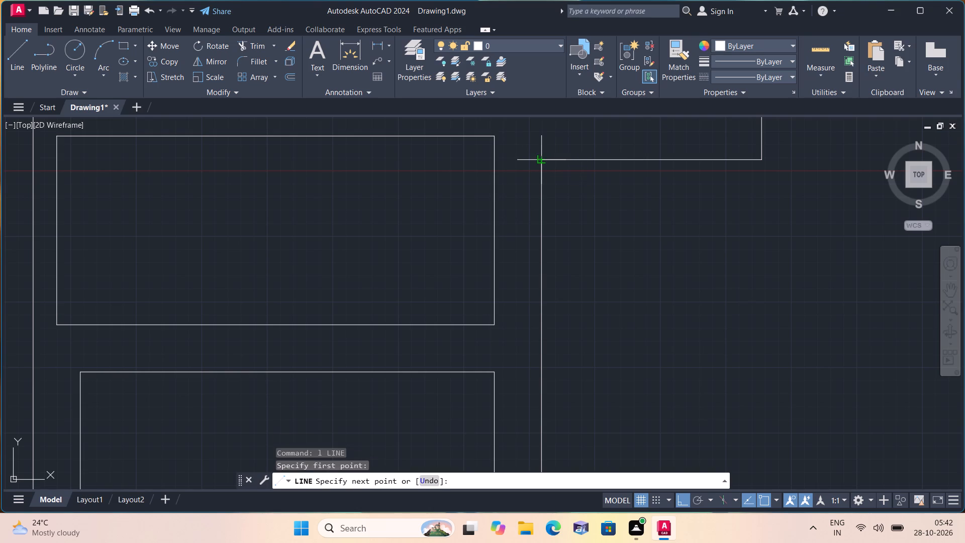
pyautogui.click(496, 162)
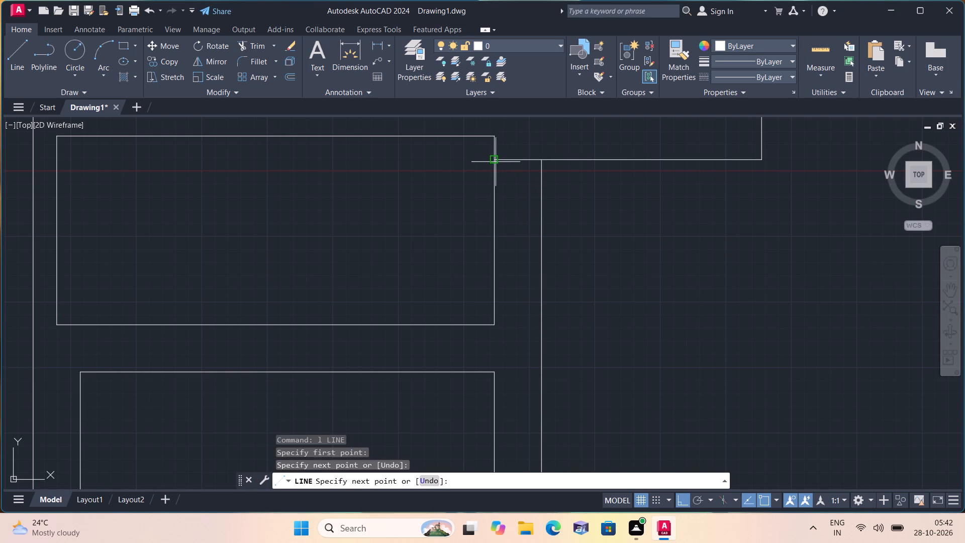
pyautogui.press('space')
pyautogui.press('space')
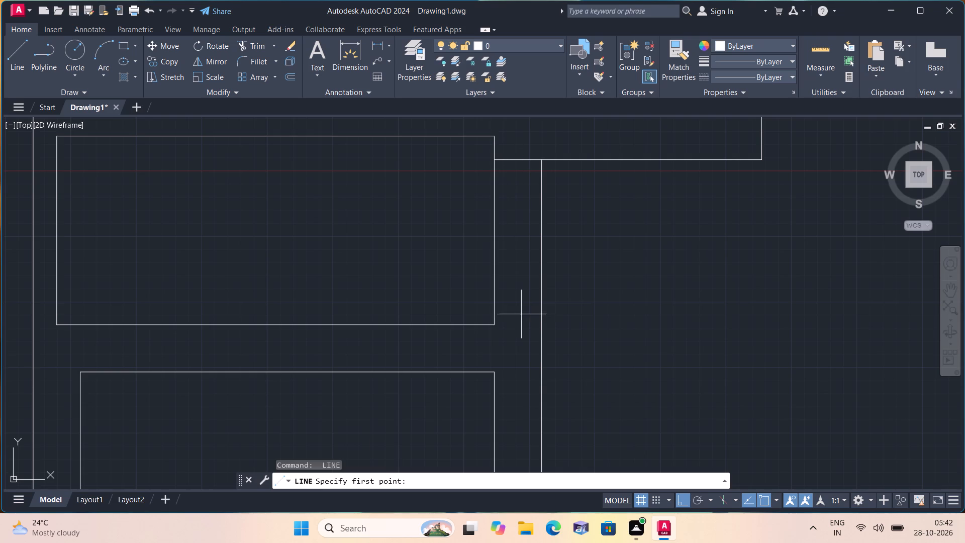
pyautogui.click(495, 324)
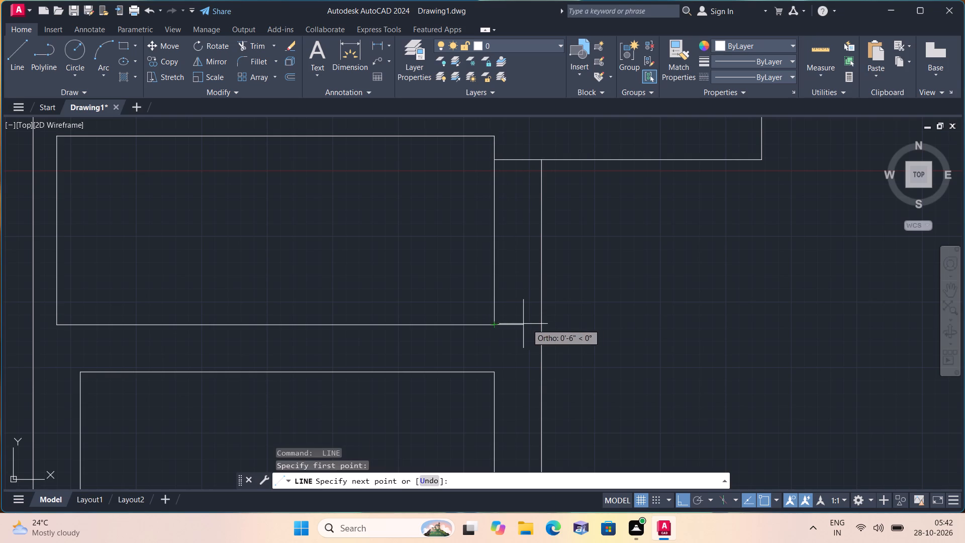
pyautogui.click(542, 326)
pyautogui.press('space')
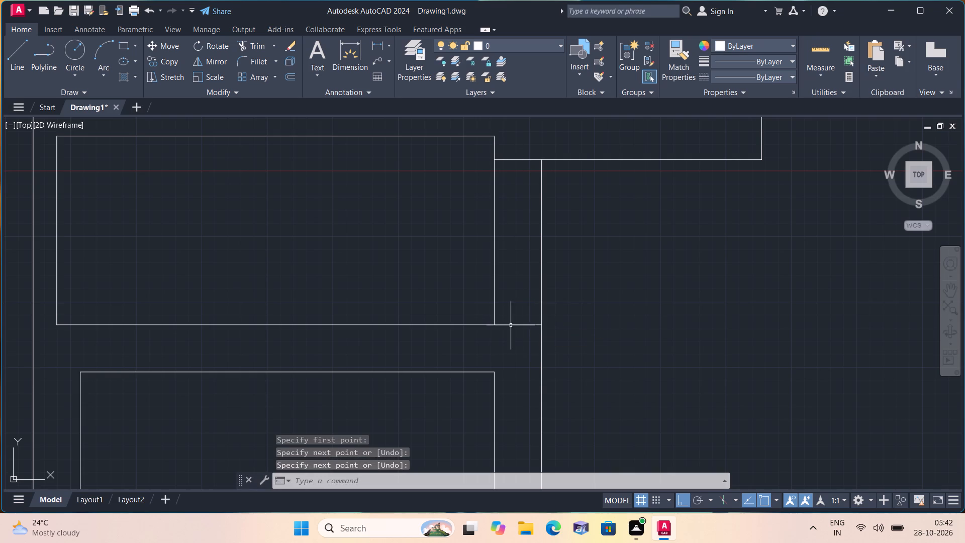
# Draw a vertical helper line midway across the partition, from its lower cross line up to the upper wall line.
pyautogui.press('space')
pyautogui.moveTo(518, 325); pyautogui.dragTo(513, 309)
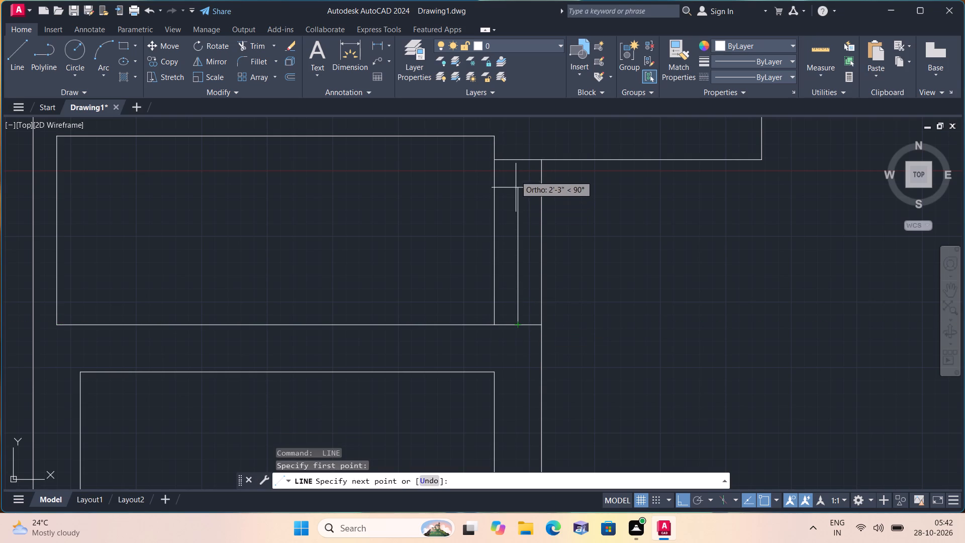
pyautogui.click(515, 162)
pyautogui.press('space')
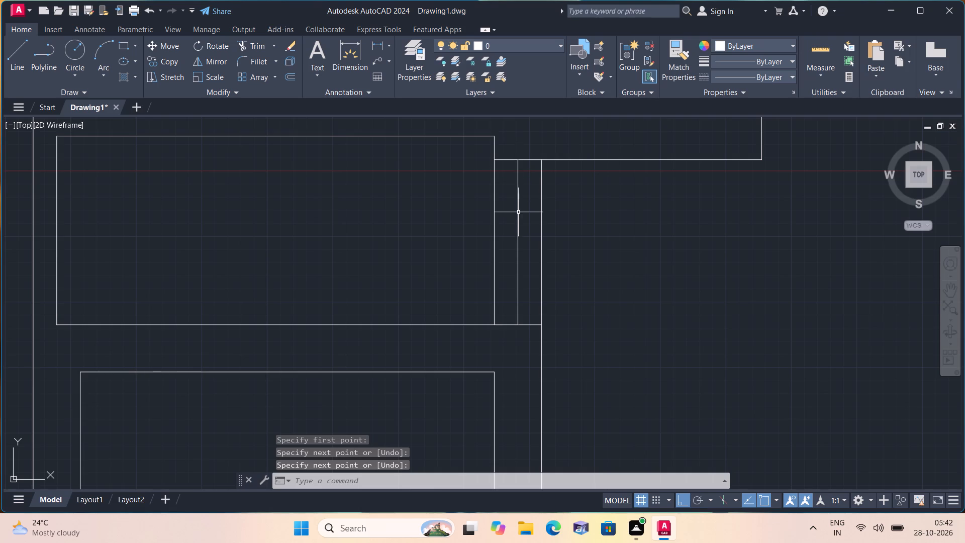
# Draw a horizontal line in two halves across the full partition thickness, starting each from the helper line's midpoint.
pyautogui.press('space')
pyautogui.click(519, 243)
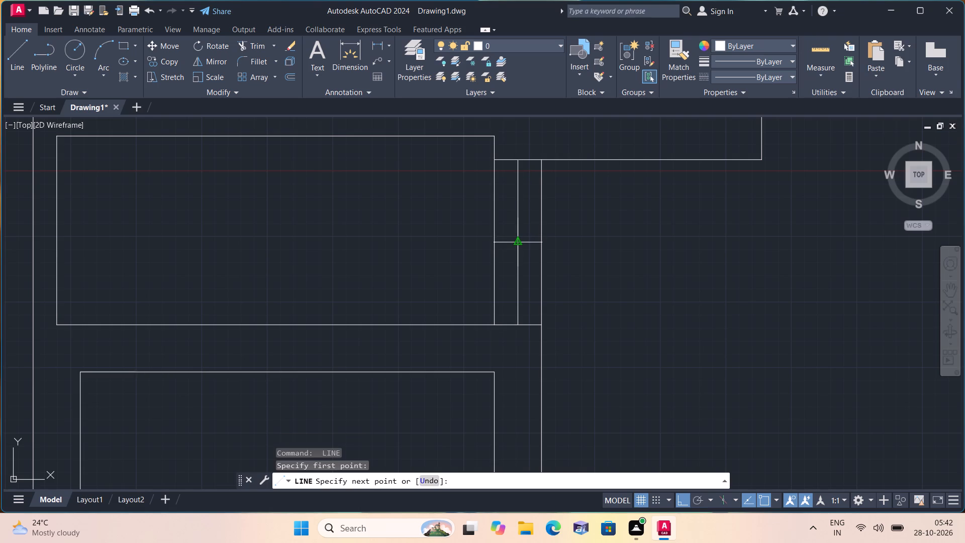
pyautogui.click(494, 244)
pyautogui.press('space')
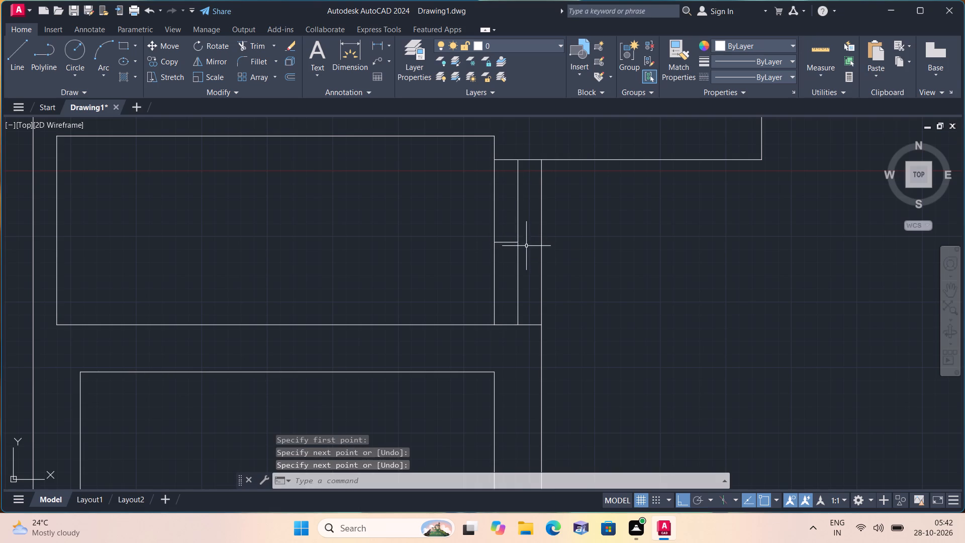
pyautogui.click(517, 240)
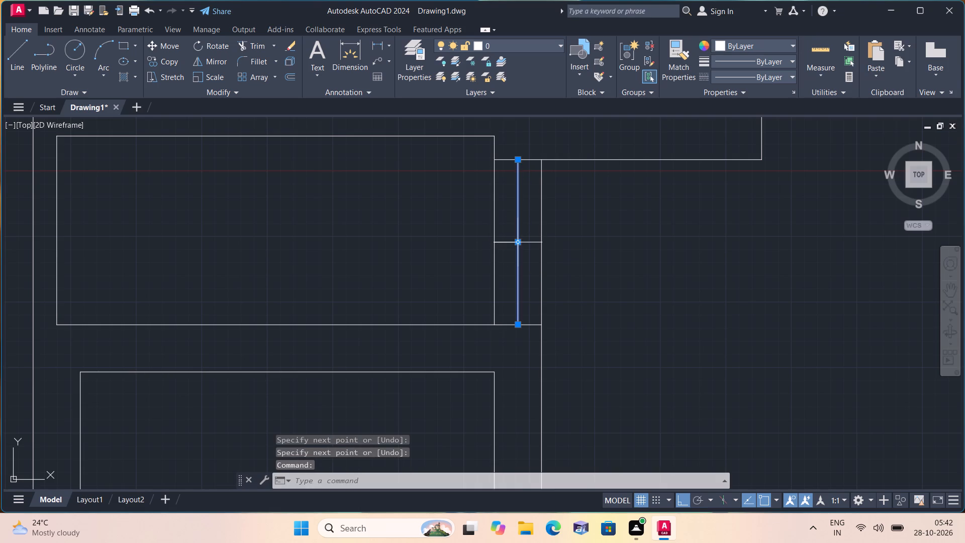
pyautogui.press('Escape')
pyautogui.press('space')
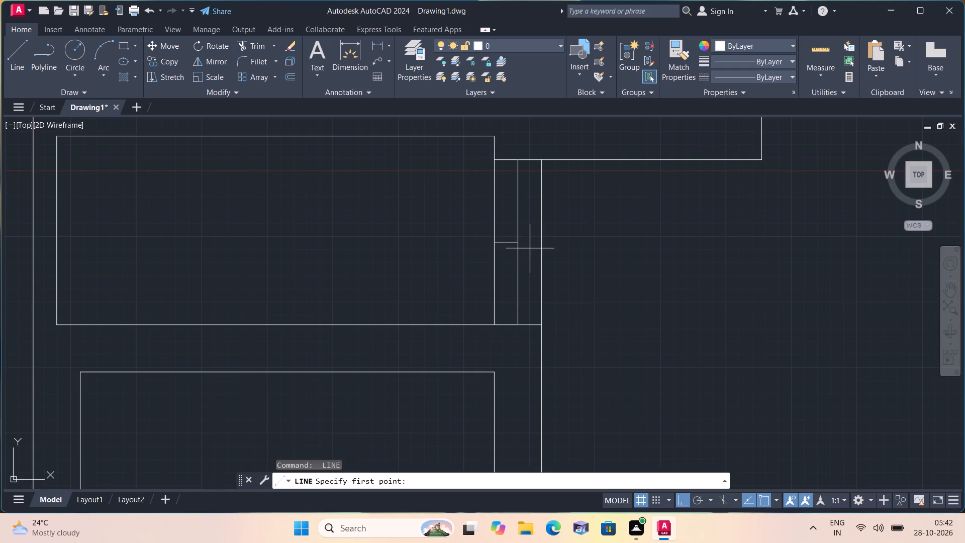
pyautogui.scroll(1, 530, 248)
pyautogui.click(512, 238)
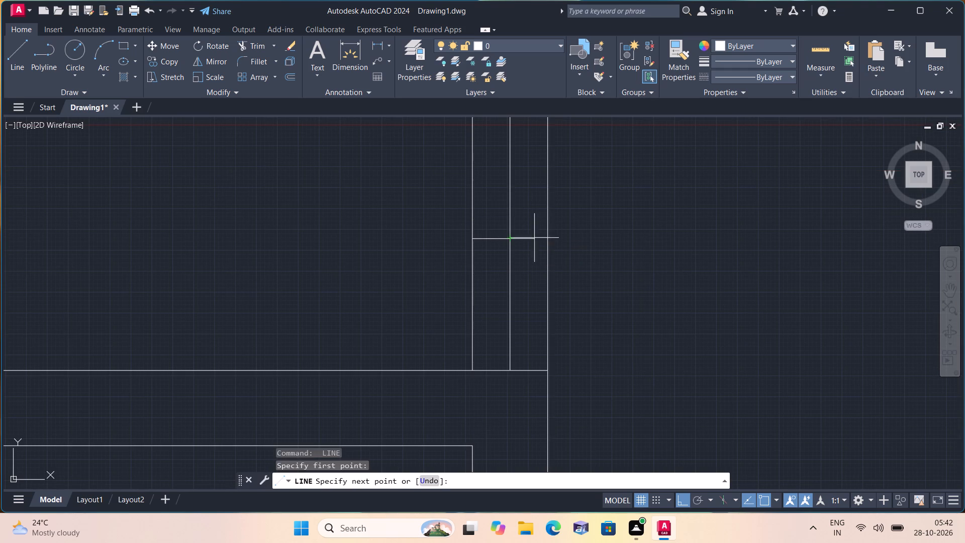
pyautogui.click(549, 238)
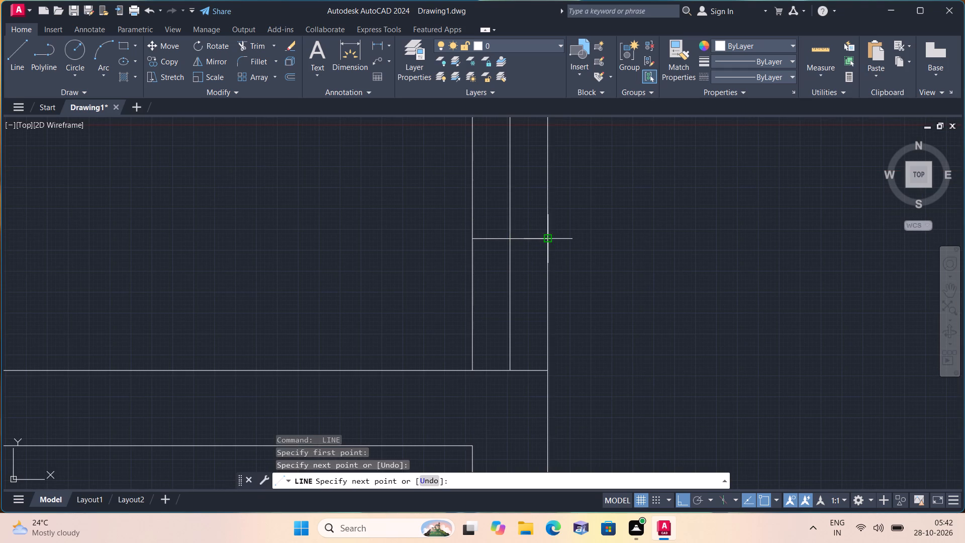
pyautogui.press('space')
pyautogui.scroll(-1, 554, 239)
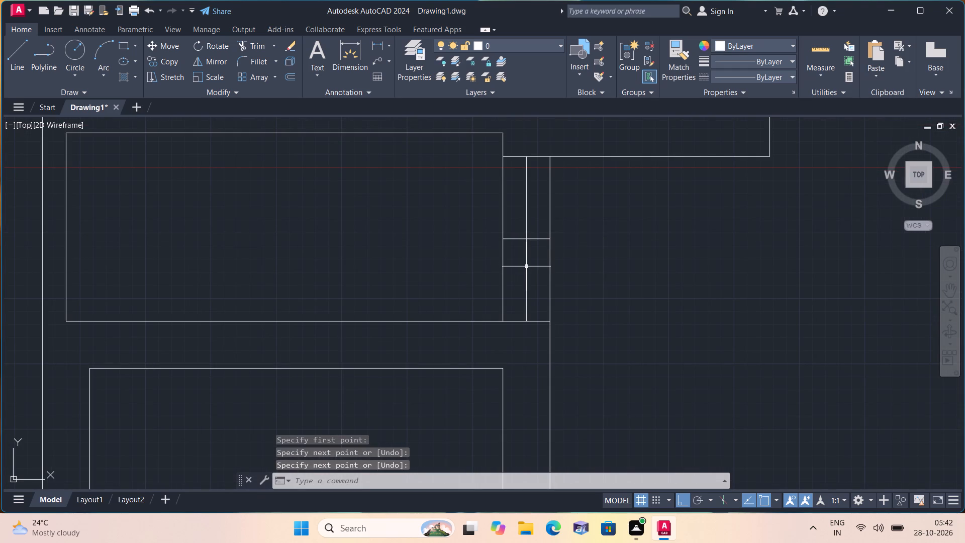
# Erase the vertical helper line inside the partition beside the top-left room.
pyautogui.click(526, 266)
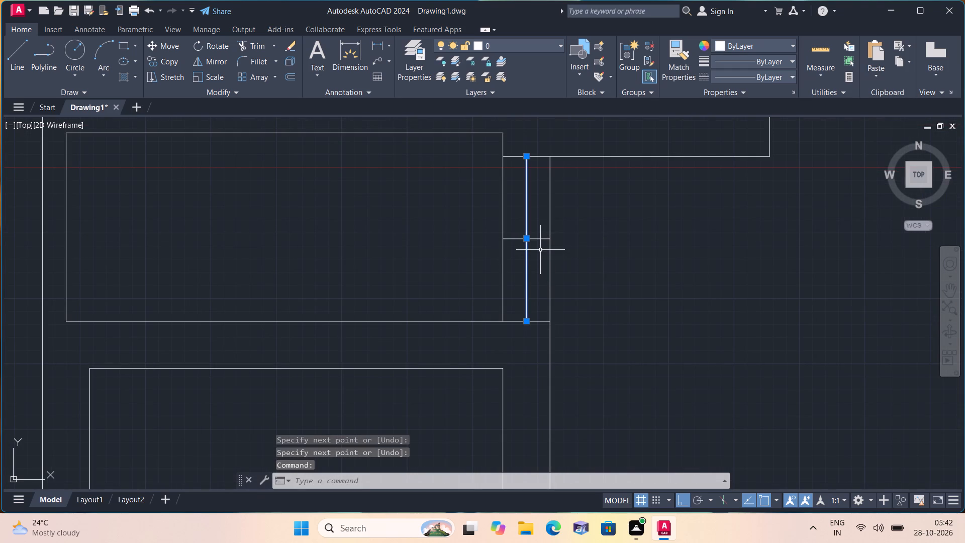
pyautogui.press('Delete')
# Trim both partition lines above the midpoint cross line to form an opening, and trim the lower cross line within the partition.
pyautogui.scroll(-1, 520, 239)
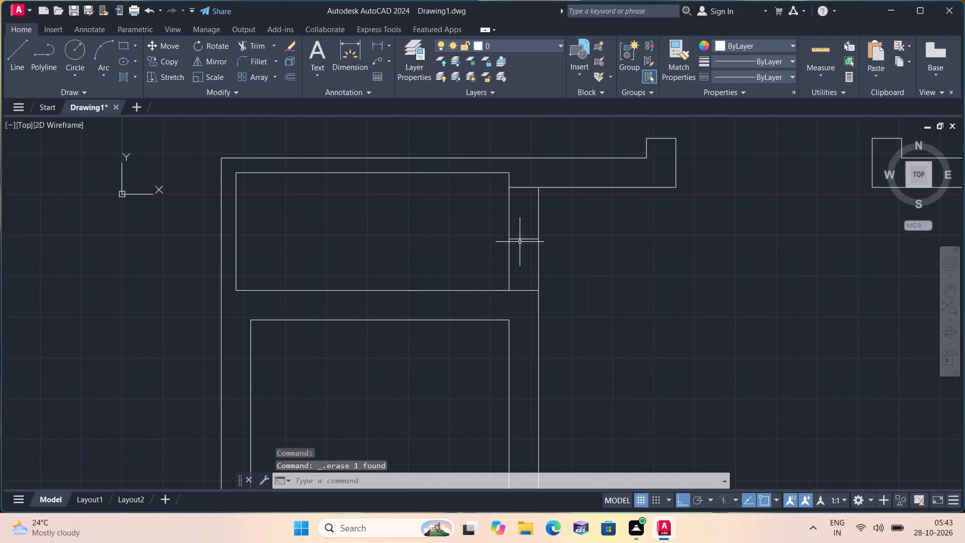
pyautogui.press('t')
pyautogui.press('r')
pyautogui.write('im')
pyautogui.press('space')
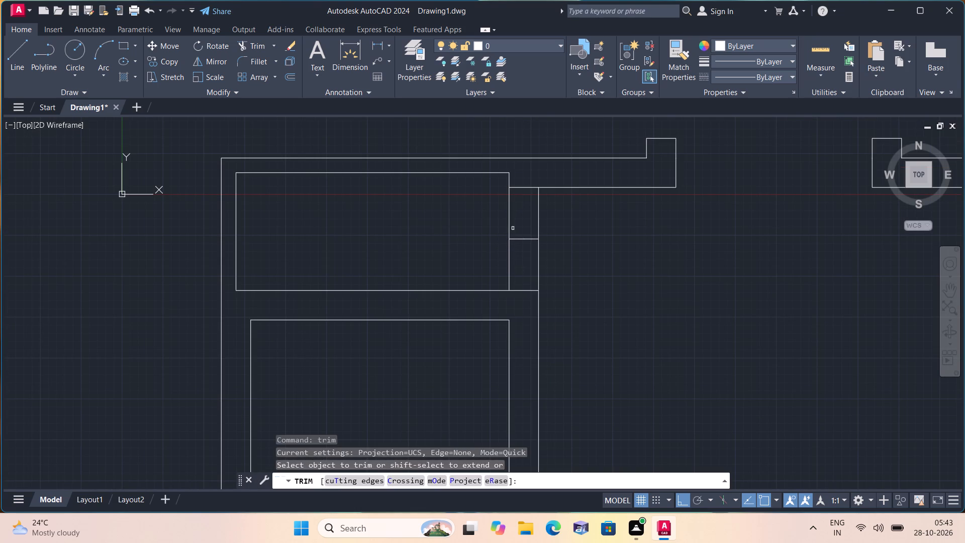
pyautogui.moveTo(492, 216); pyautogui.dragTo(559, 217)
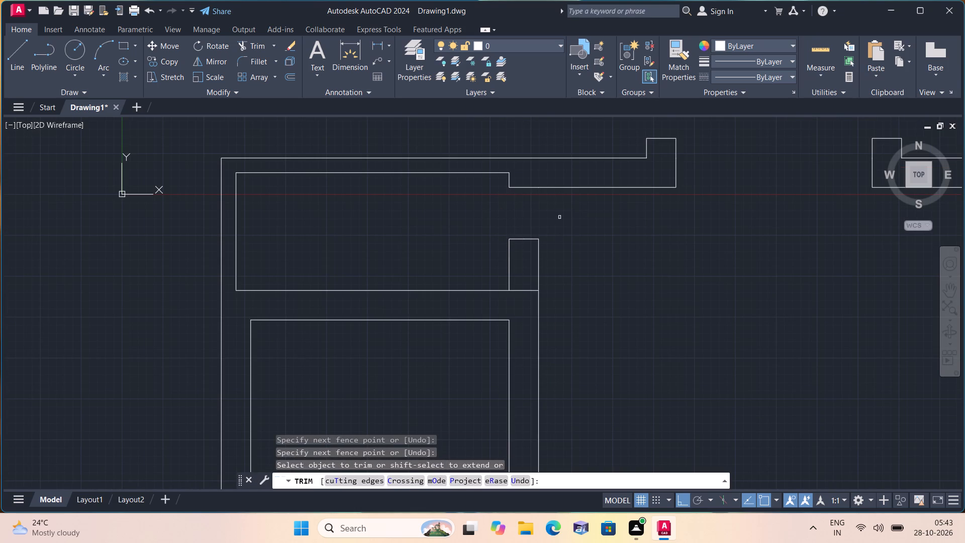
pyautogui.click(527, 288)
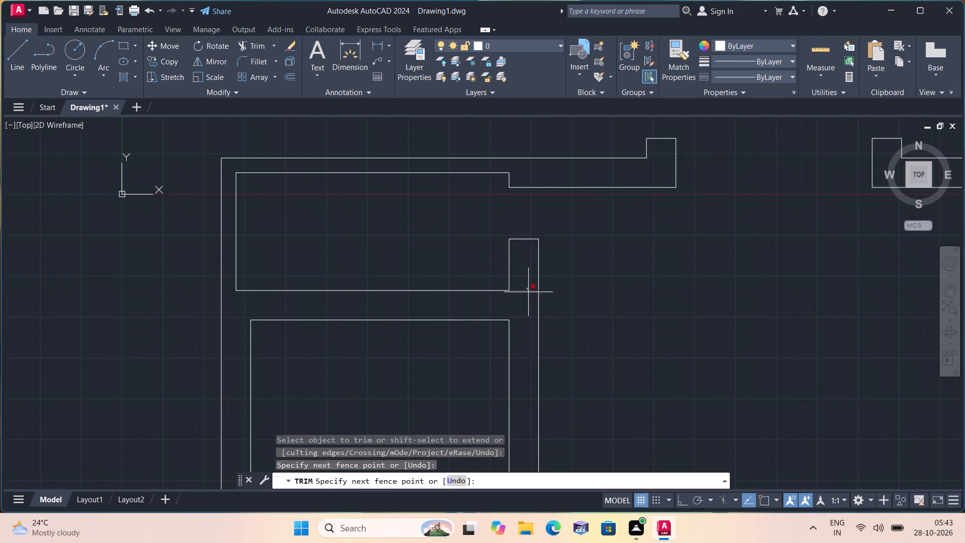
pyautogui.scroll(-1, 527, 292)
pyautogui.click(526, 296)
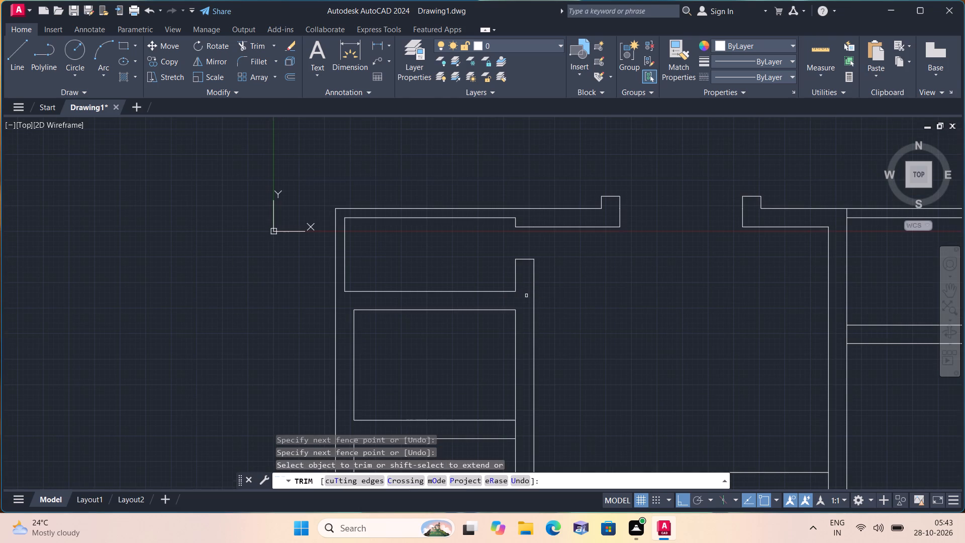
pyautogui.scroll(-1, 526, 295)
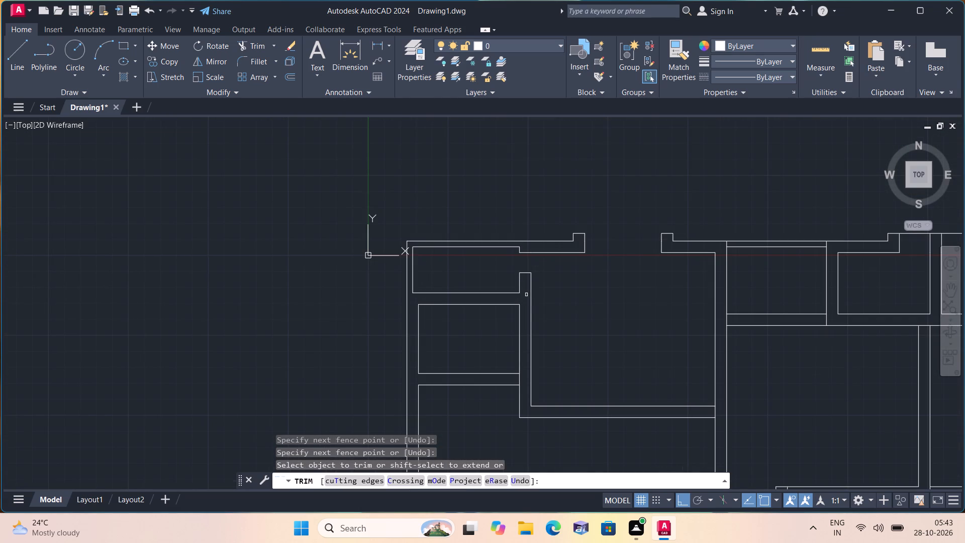
pyautogui.moveTo(586, 313); pyautogui.dragTo(539, 269, button='middle')
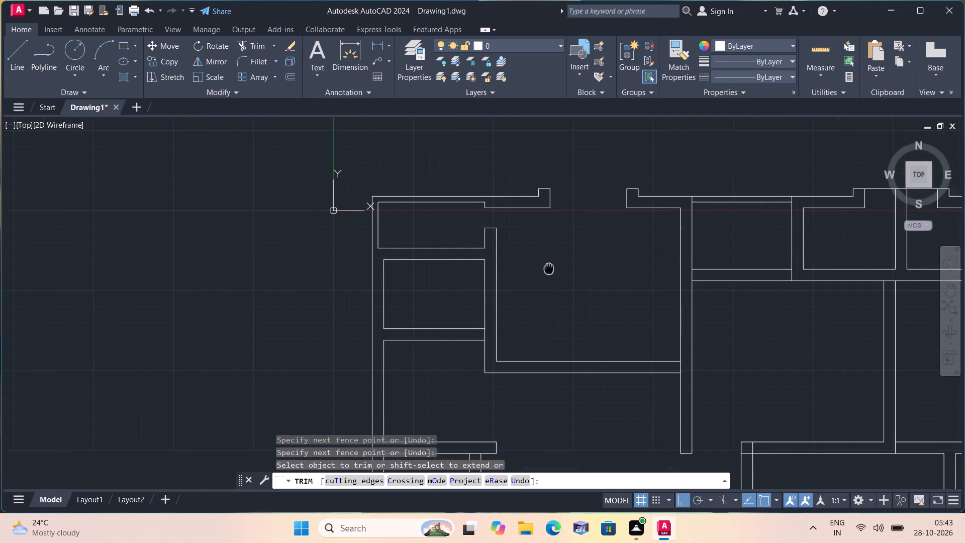
pyautogui.moveTo(539, 269); pyautogui.dragTo(516, 280, button='middle')
pyautogui.moveTo(516, 280); pyautogui.dragTo(512, 232, button='middle')
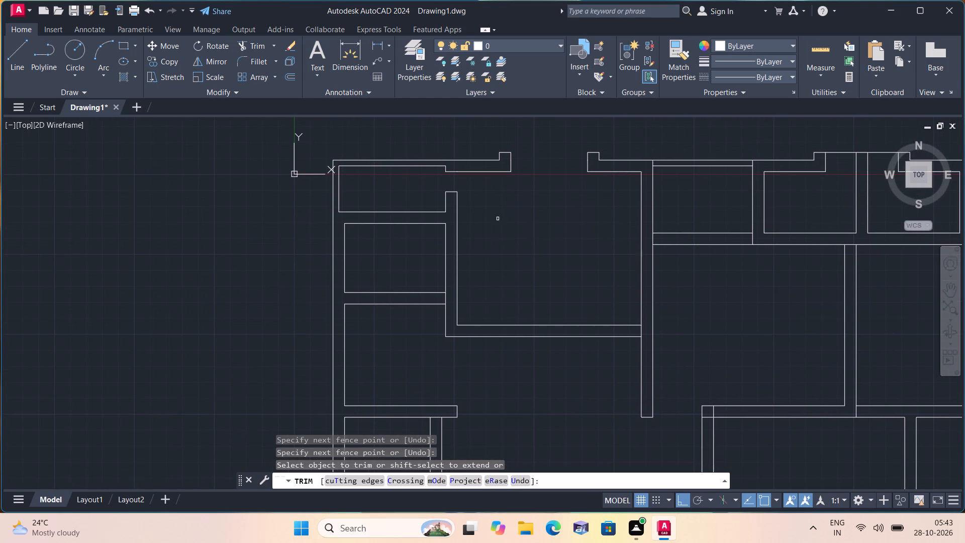
pyautogui.press('space')
# Draw a 3' line leftward from the second left-hand room's lower-right inner corner, continuing down across the wall thickness as an opening edge.
pyautogui.write('l')
pyautogui.press('space')
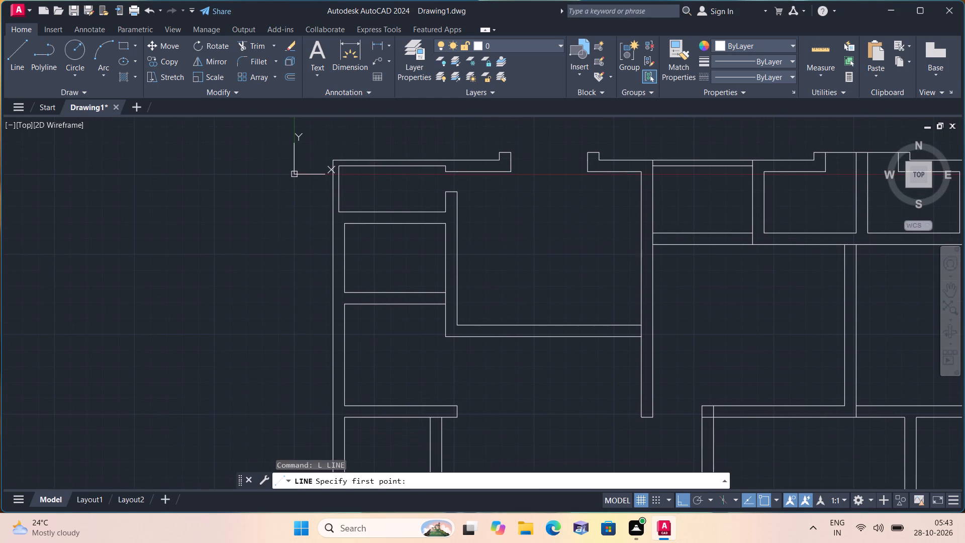
pyautogui.scroll(1, 409, 219)
pyautogui.scroll(-1, 401, 231)
pyautogui.moveTo(407, 213); pyautogui.dragTo(427, 142, button='middle')
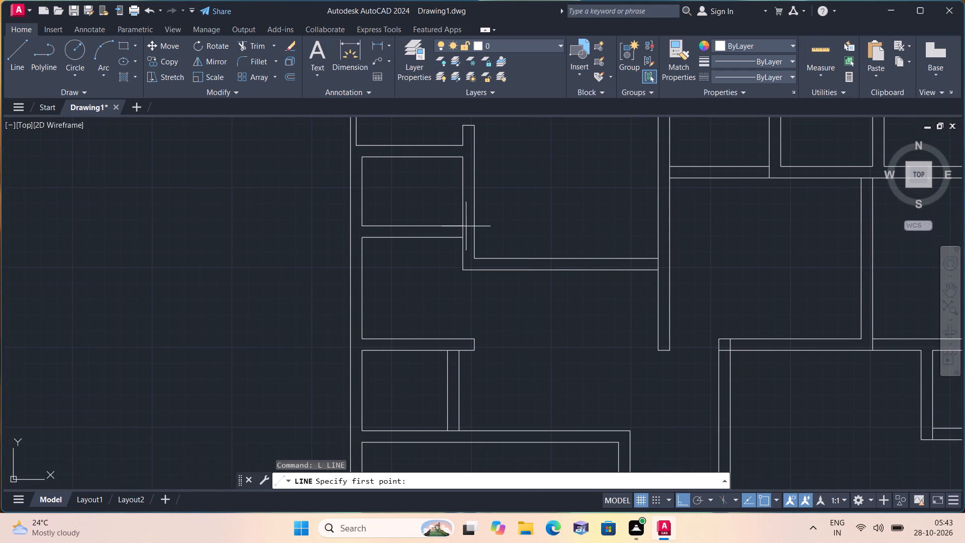
pyautogui.click(459, 223)
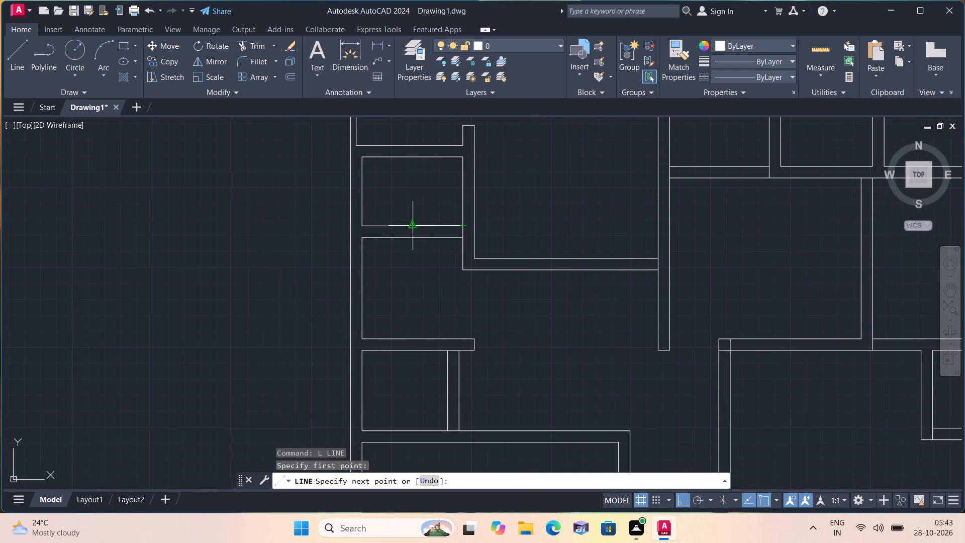
pyautogui.write("3'")
pyautogui.press('space')
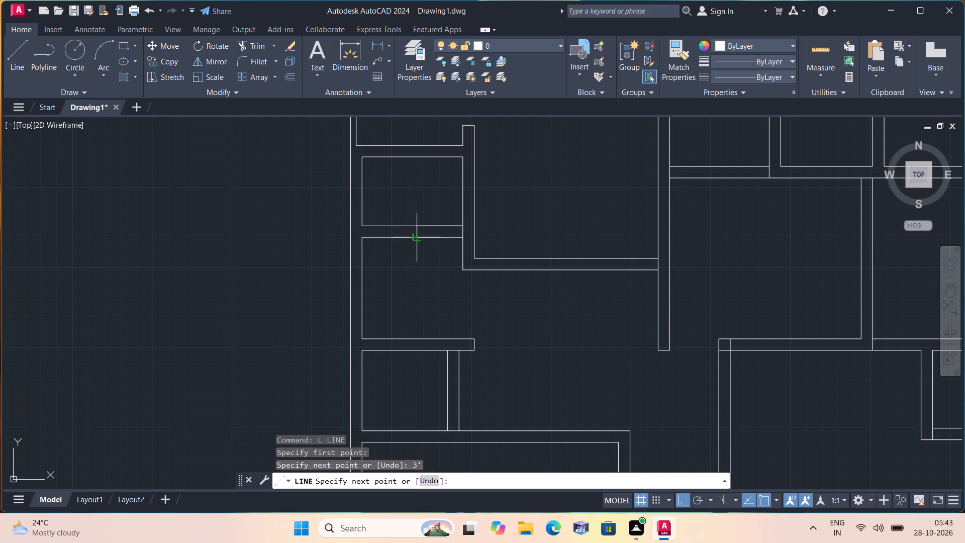
pyautogui.click(418, 239)
pyautogui.press('space')
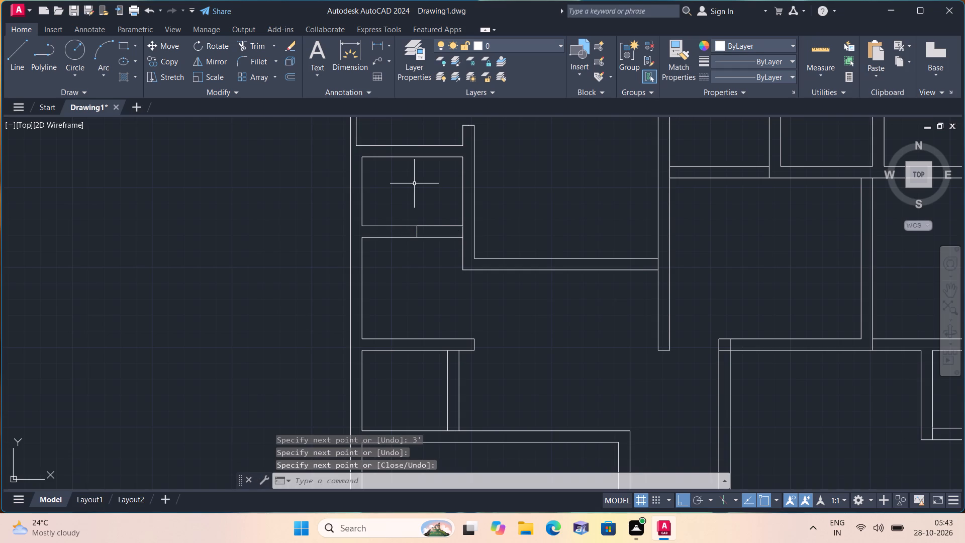
# Trim both wall lines below the second left-hand room between the new jamb line and the partition to open a 3' gap.
pyautogui.write('trim')
pyautogui.press('space')
pyautogui.moveTo(427, 201); pyautogui.dragTo(429, 205)
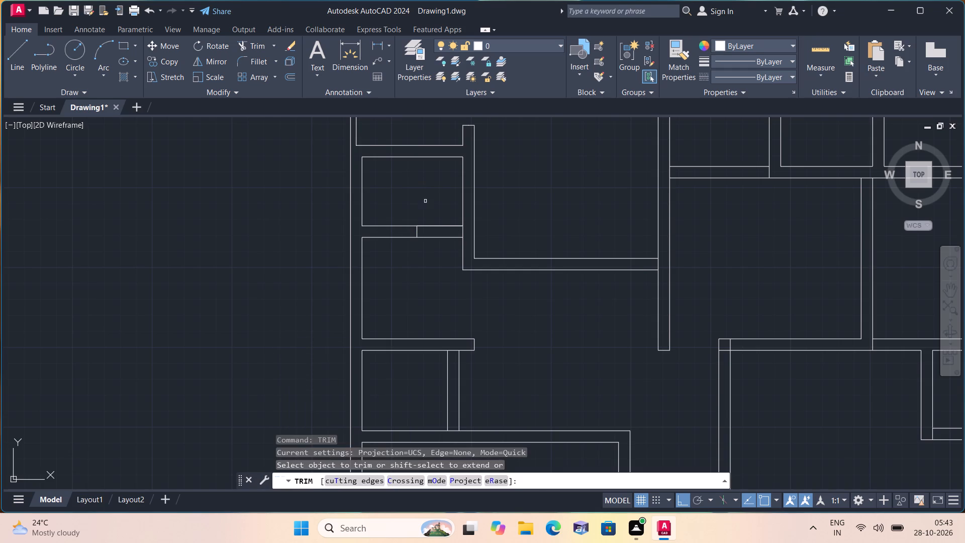
pyautogui.moveTo(429, 205); pyautogui.dragTo(433, 277)
pyautogui.moveTo(434, 267); pyautogui.dragTo(432, 210, button='middle')
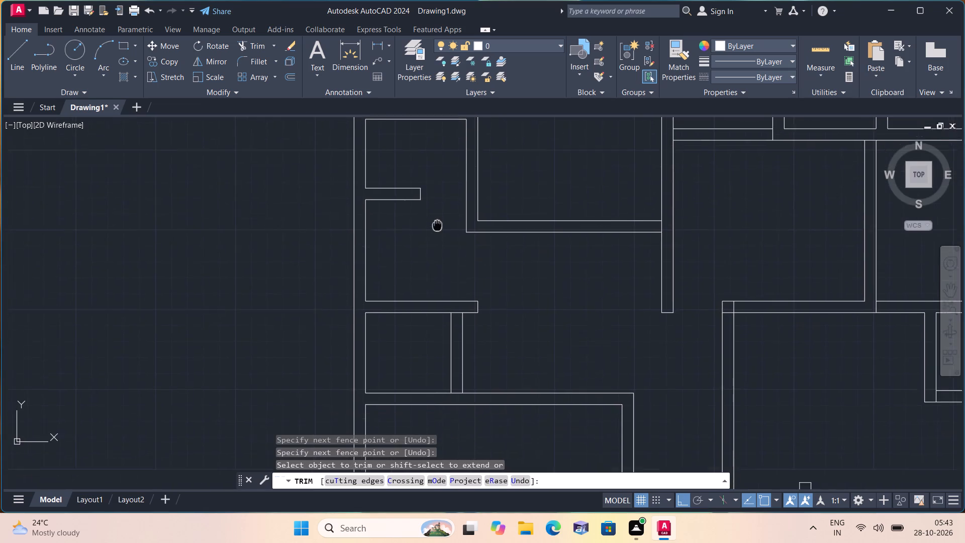
pyautogui.moveTo(432, 210); pyautogui.dragTo(430, 197, button='middle')
pyautogui.press('space')
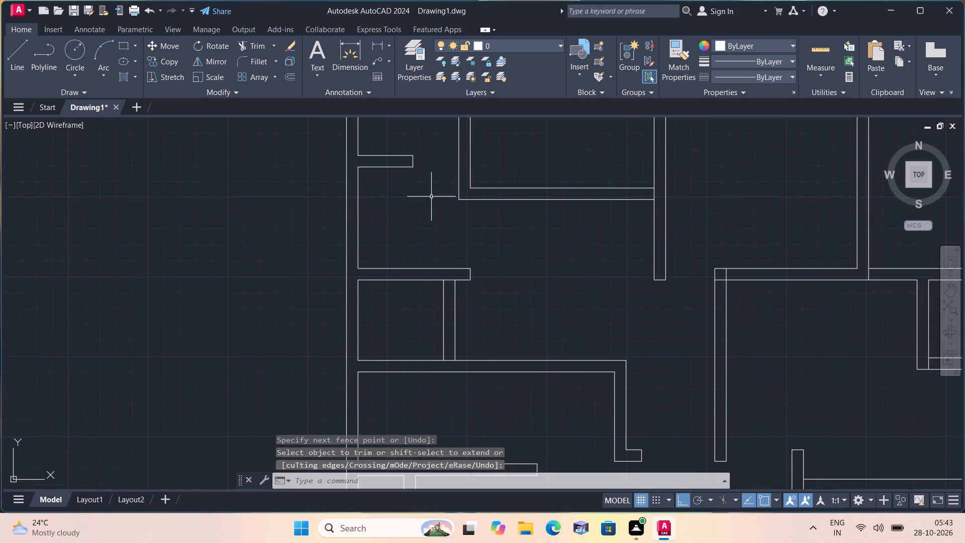
# Draw a 3' line down the right face of the short partition in the middle left-hand room, continuing across its thickness as an opening edge.
pyautogui.write('l')
pyautogui.press('space')
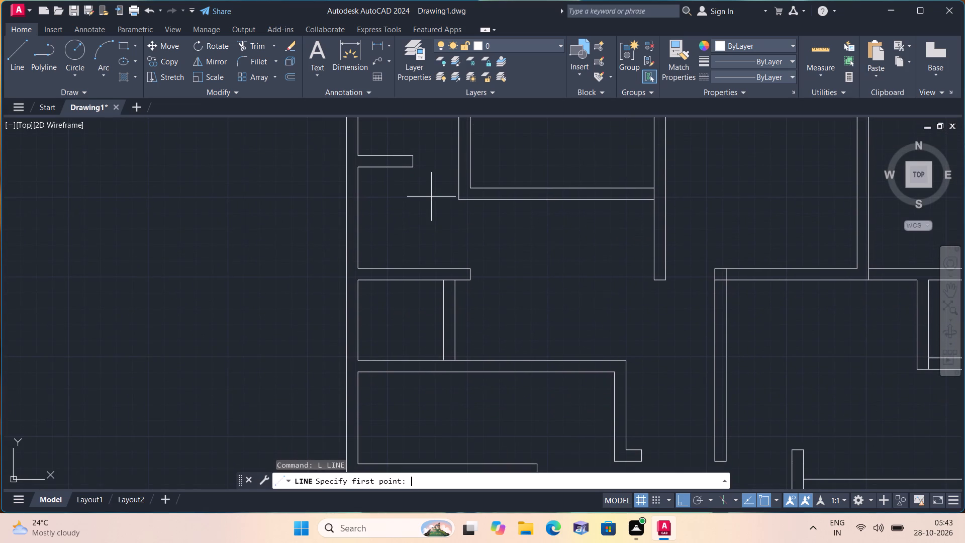
pyautogui.scroll(-1, 434, 203)
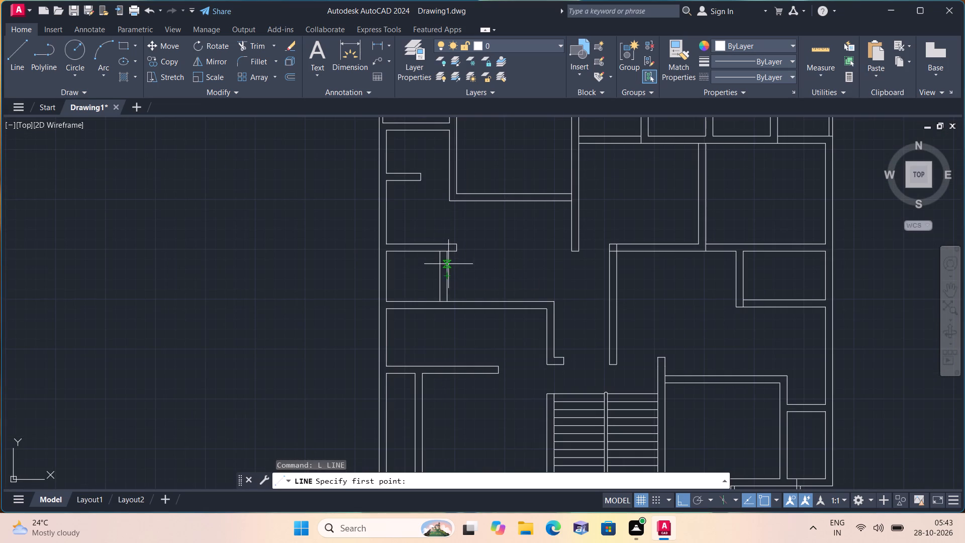
pyautogui.scroll(1, 453, 260)
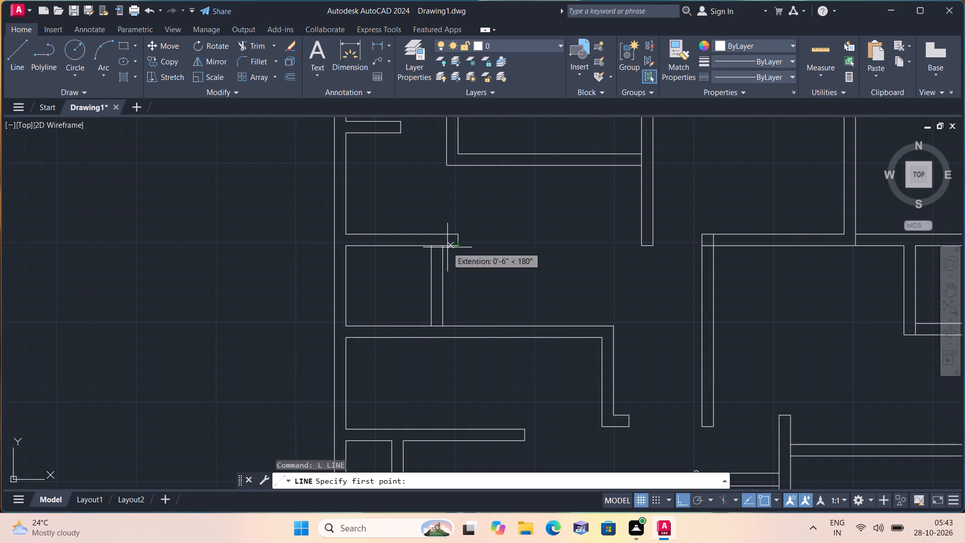
pyautogui.scroll(1, 441, 246)
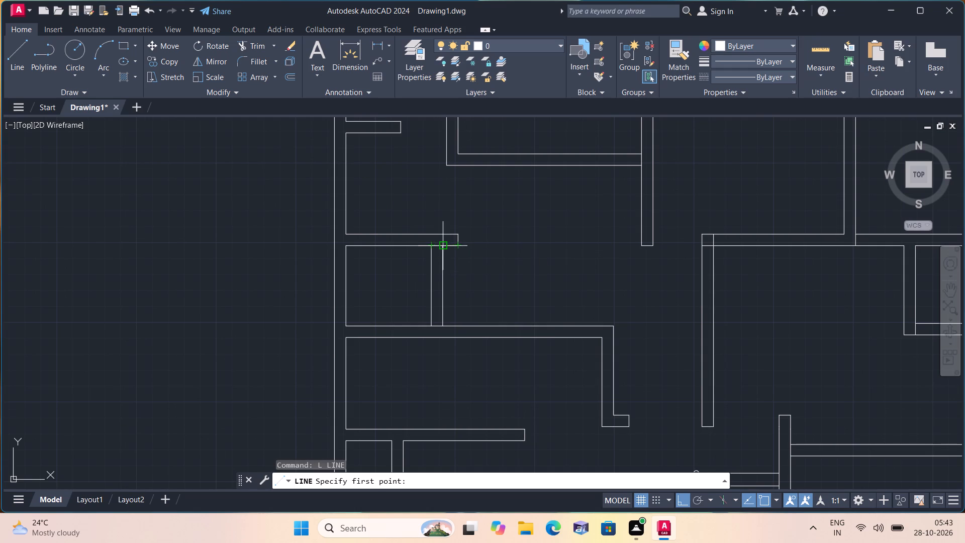
pyautogui.click(441, 246)
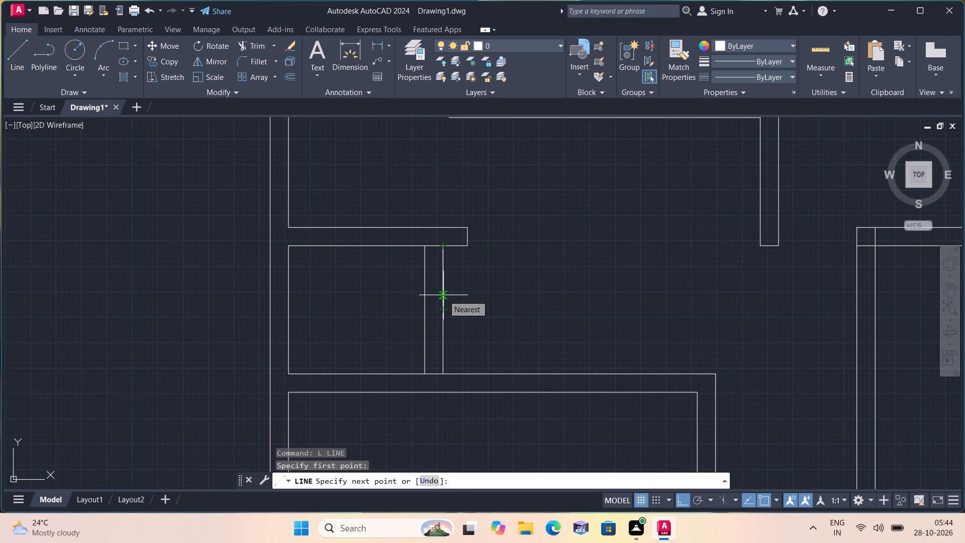
pyautogui.write("3'")
pyautogui.press('space')
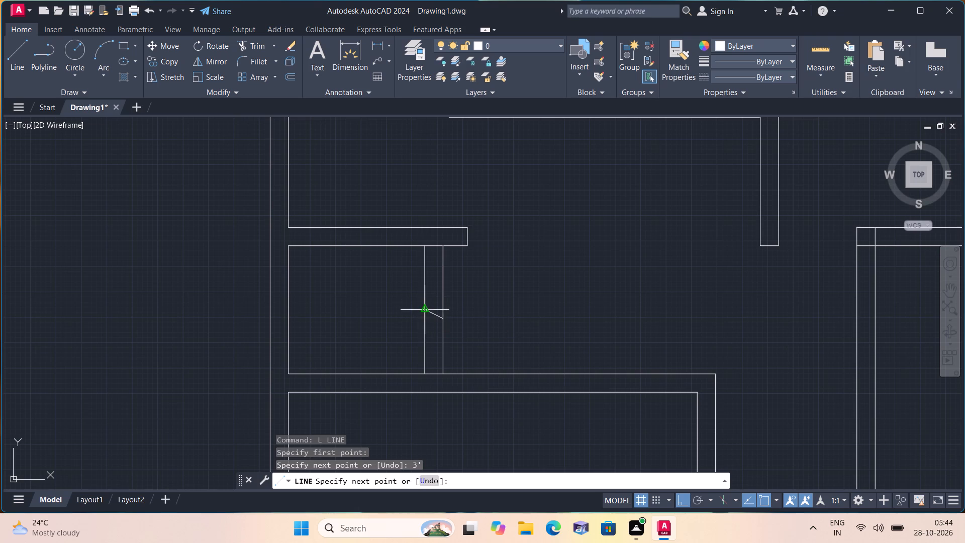
pyautogui.scroll(1, 423, 311)
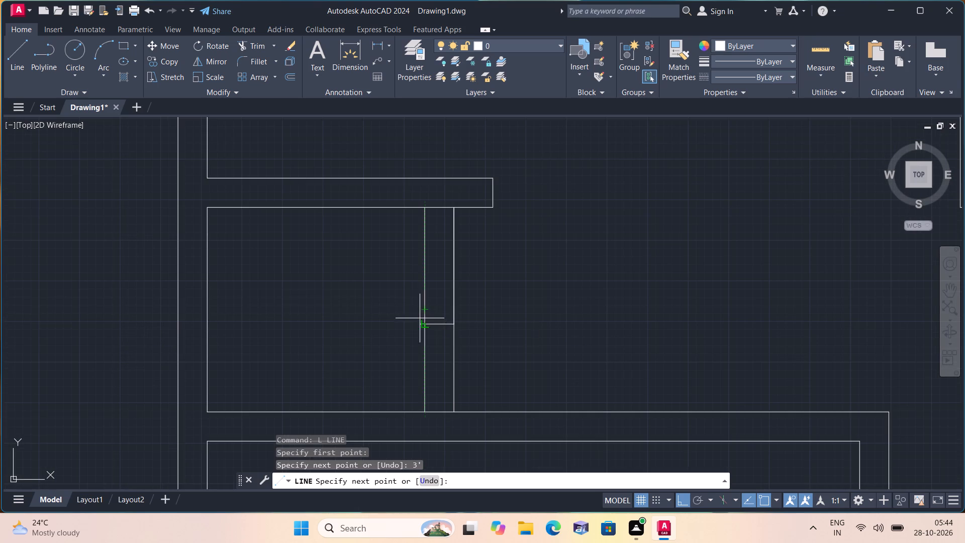
pyautogui.click(422, 324)
pyautogui.press('space')
# Trim both lines of the short partition above the new jamb line to open a 3' gap below the upper wall.
pyautogui.scroll(-1, 421, 299)
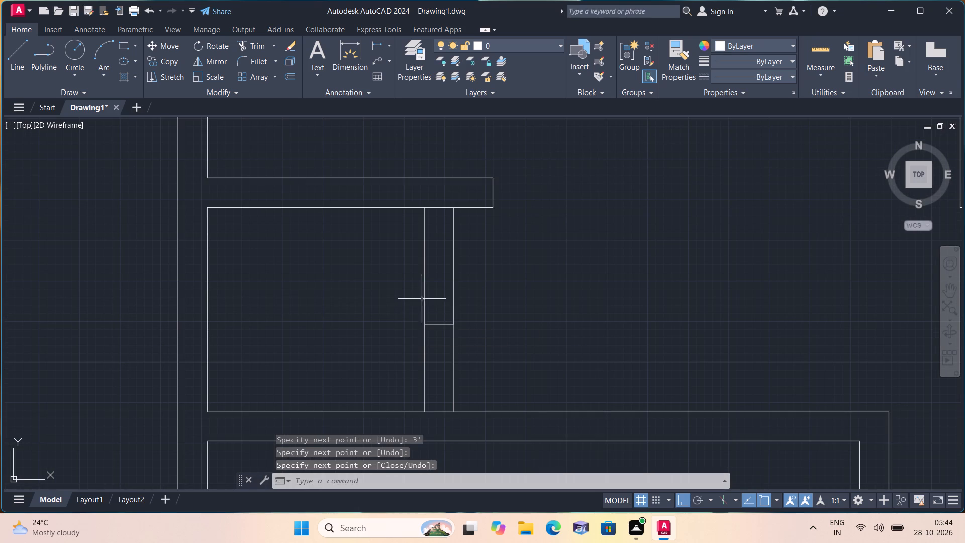
pyautogui.write('trim')
pyautogui.press('space')
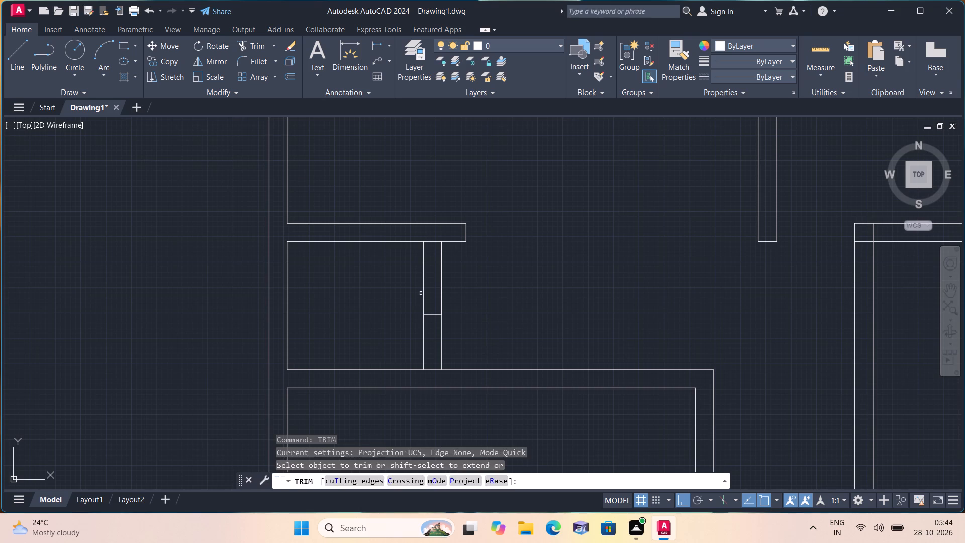
pyautogui.moveTo(416, 289); pyautogui.dragTo(472, 286)
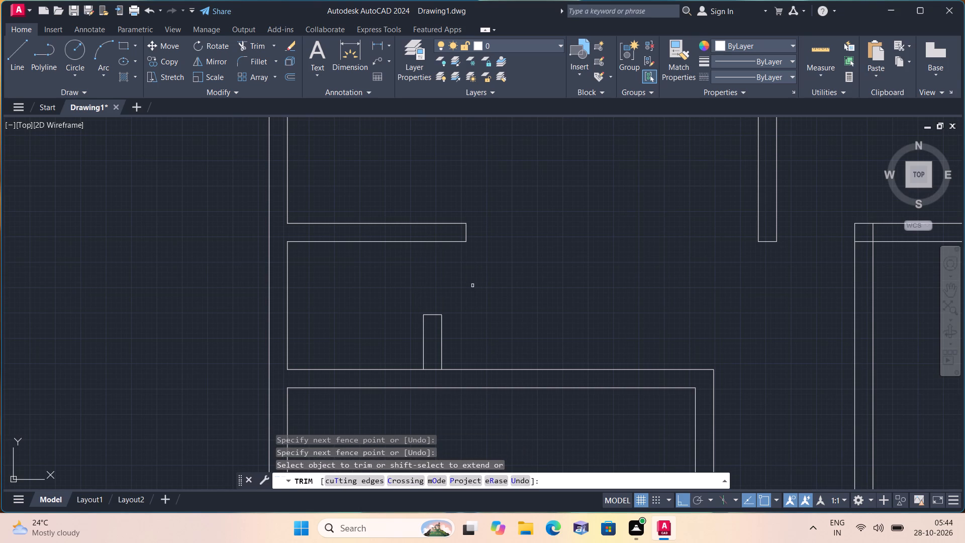
pyautogui.scroll(-1, 465, 300)
pyautogui.click(442, 345)
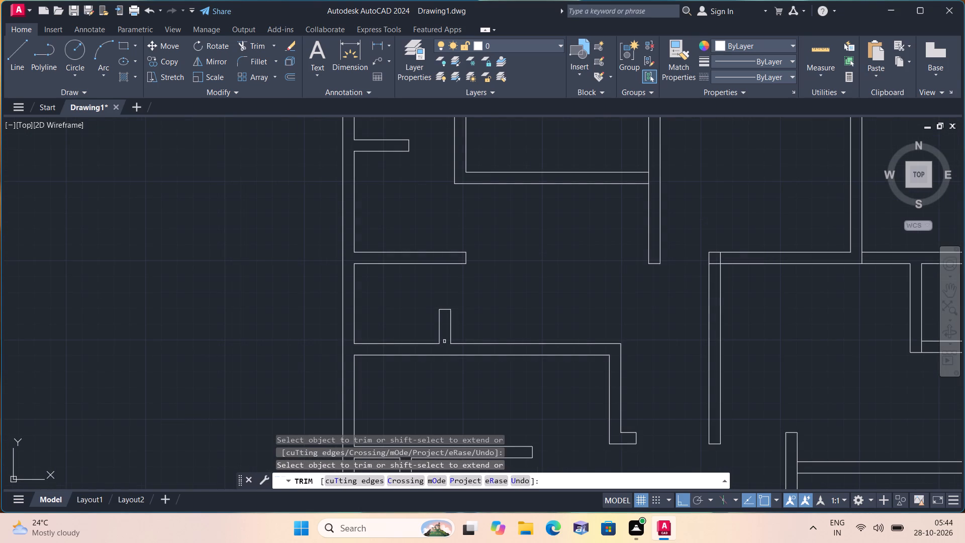
pyautogui.scroll(-1, 495, 275)
pyautogui.press('Escape')
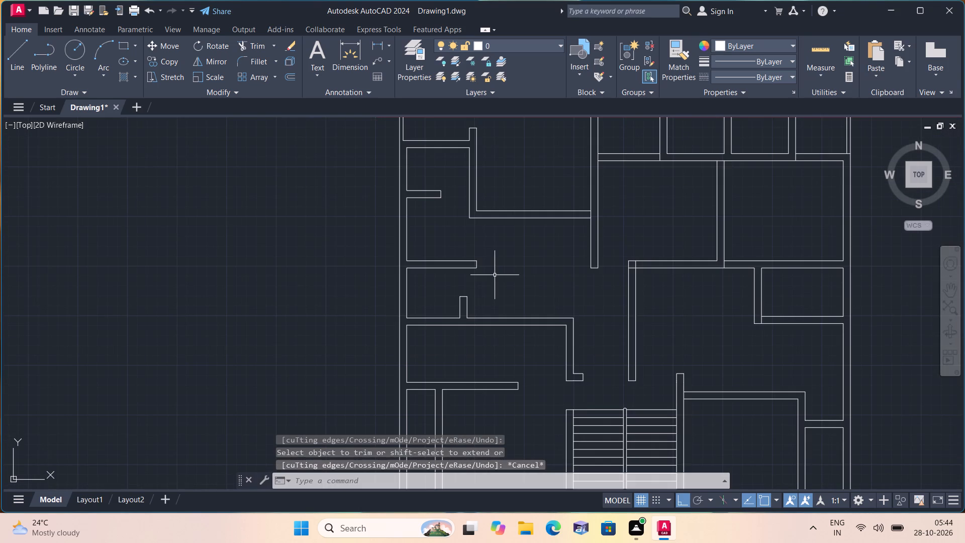
# Look over the floor plan's rooms from the upper walls down to the bottom-left rooms for walls still needing door openings.
pyautogui.scroll(1, 495, 275)
pyautogui.scroll(-1, 495, 275)
pyautogui.scroll(-1, 468, 213)
pyautogui.moveTo(468, 214); pyautogui.dragTo(455, 226, button='middle')
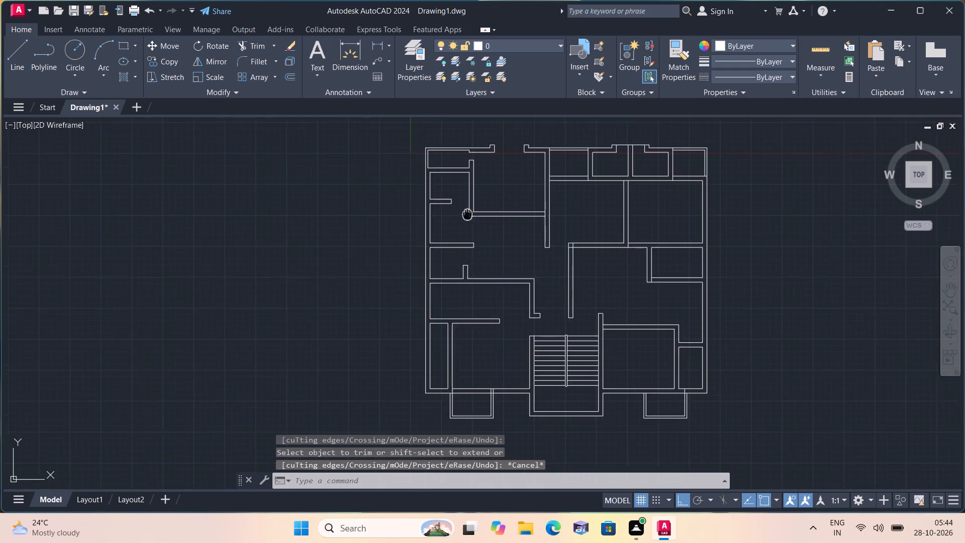
pyautogui.moveTo(455, 226); pyautogui.dragTo(418, 287, button='middle')
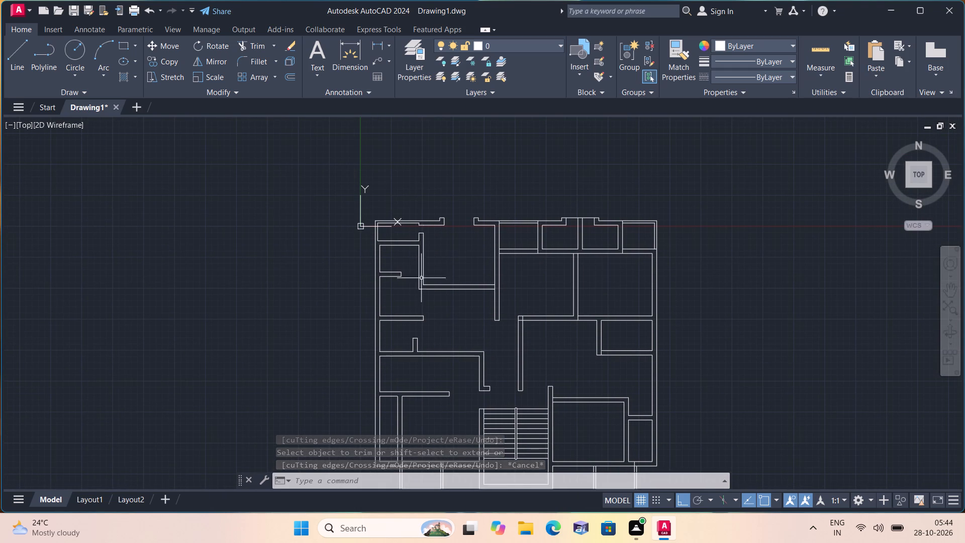
pyautogui.scroll(1, 442, 229)
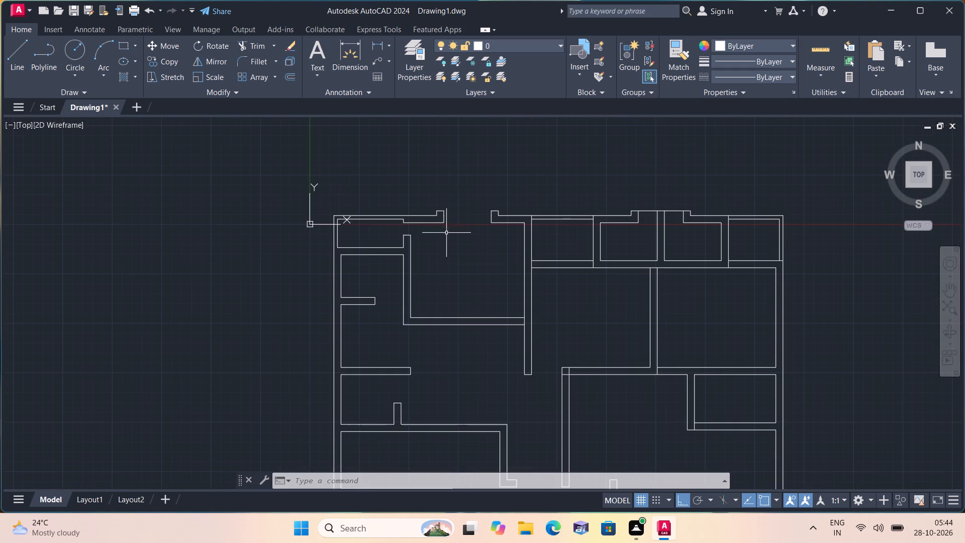
pyautogui.scroll(-1, 474, 284)
pyautogui.moveTo(474, 284); pyautogui.dragTo(415, 180, button='middle')
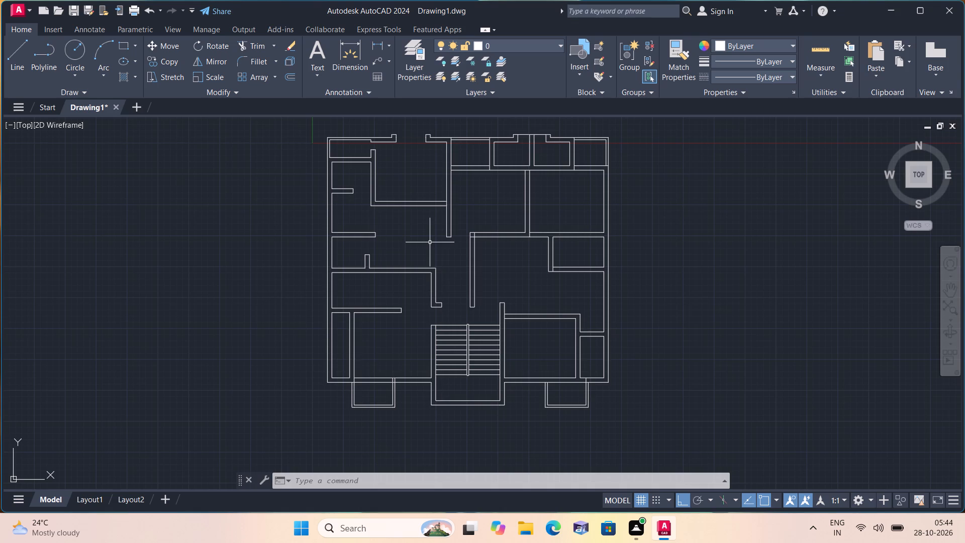
pyautogui.moveTo(450, 231); pyautogui.dragTo(426, 160, button='middle')
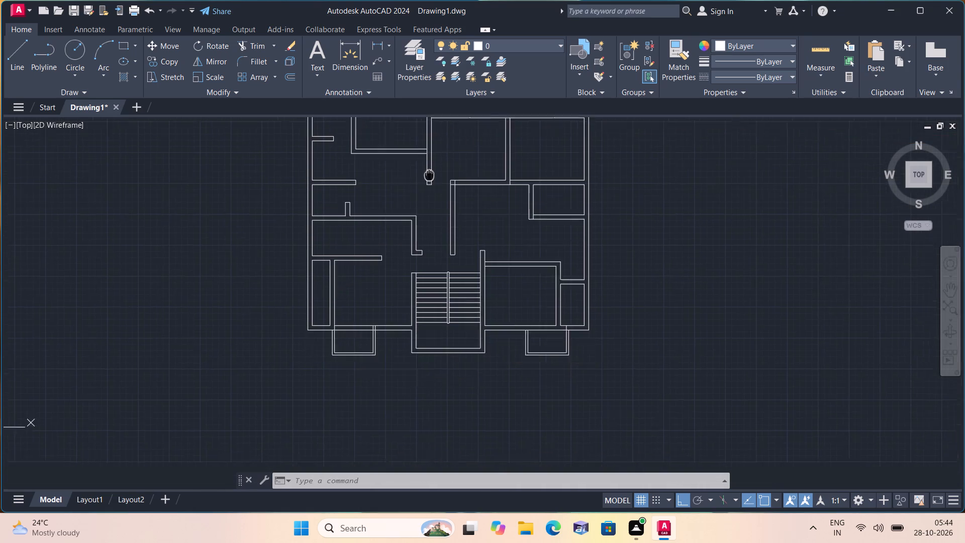
pyautogui.moveTo(426, 160); pyautogui.dragTo(424, 141, button='middle')
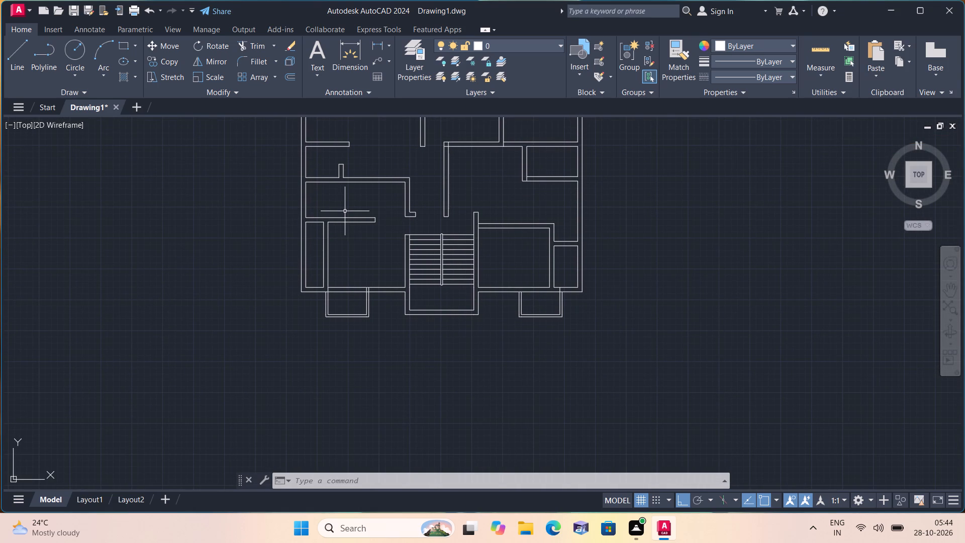
# Draw a line across the top of the bottom-left room's vertical partition, continuing 3' down its right face and across its thickness.
pyautogui.press('l')
pyautogui.press('space')
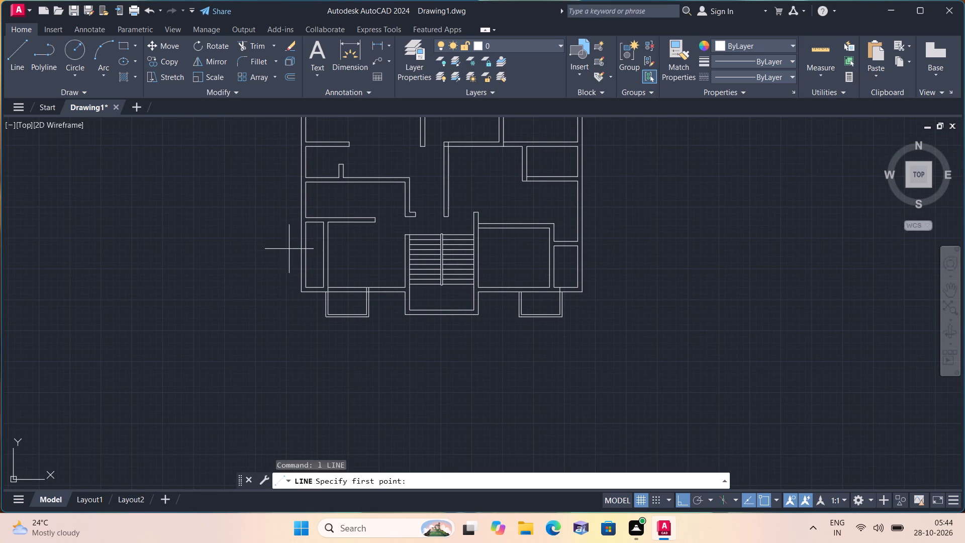
pyautogui.scroll(4, 312, 226)
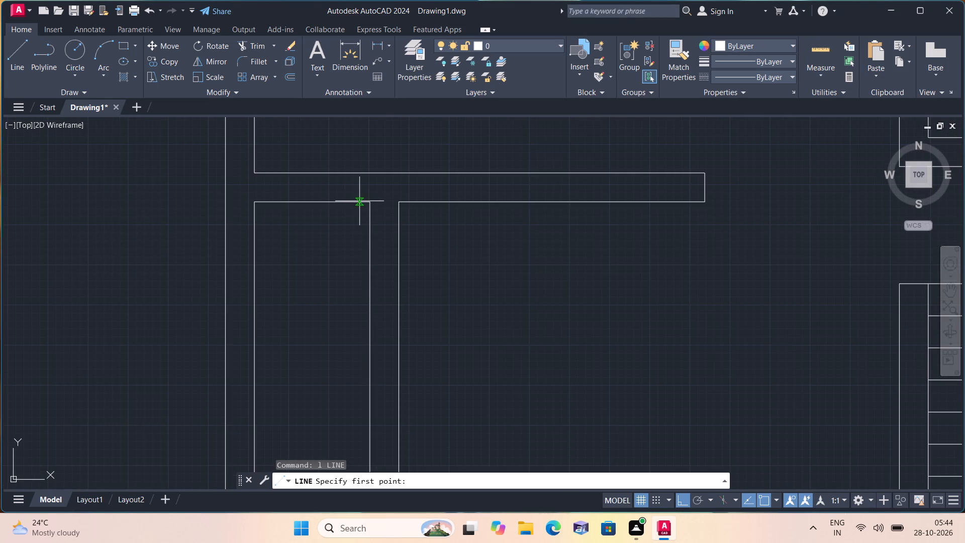
pyautogui.click(372, 203)
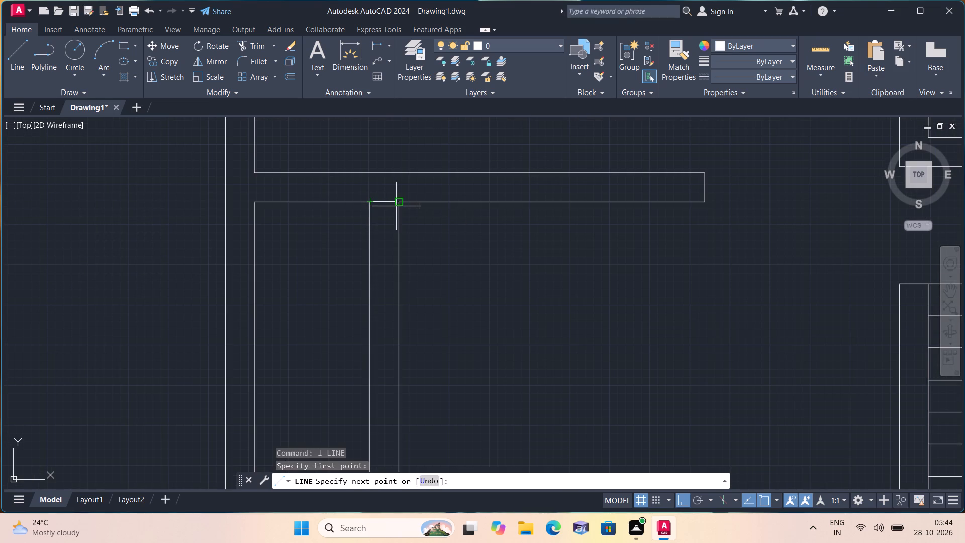
pyautogui.click(398, 204)
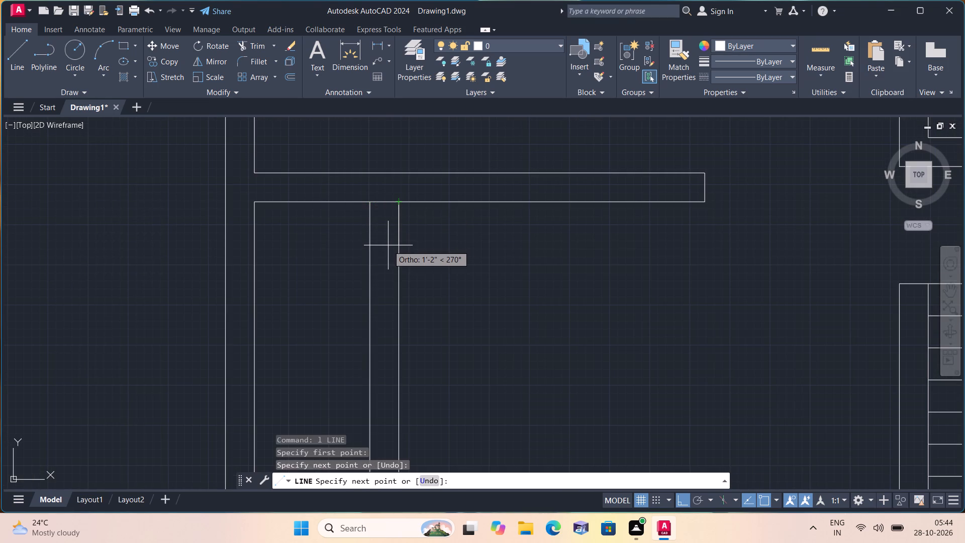
pyautogui.press('3')
pyautogui.write("'")
pyautogui.press('space')
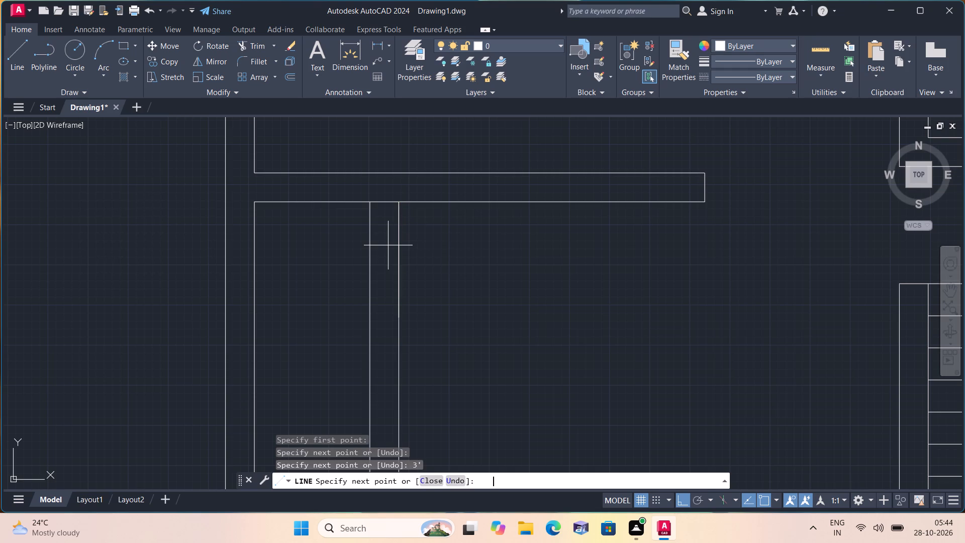
pyautogui.click(368, 315)
pyautogui.press('space')
# Trim both lines of the bottom-left partition above the jamb line to open a 3' gap below the horizontal wall.
pyautogui.write('tr')
pyautogui.press('i')
pyautogui.write('m')
pyautogui.press('space')
pyautogui.moveTo(338, 262); pyautogui.dragTo(469, 273)
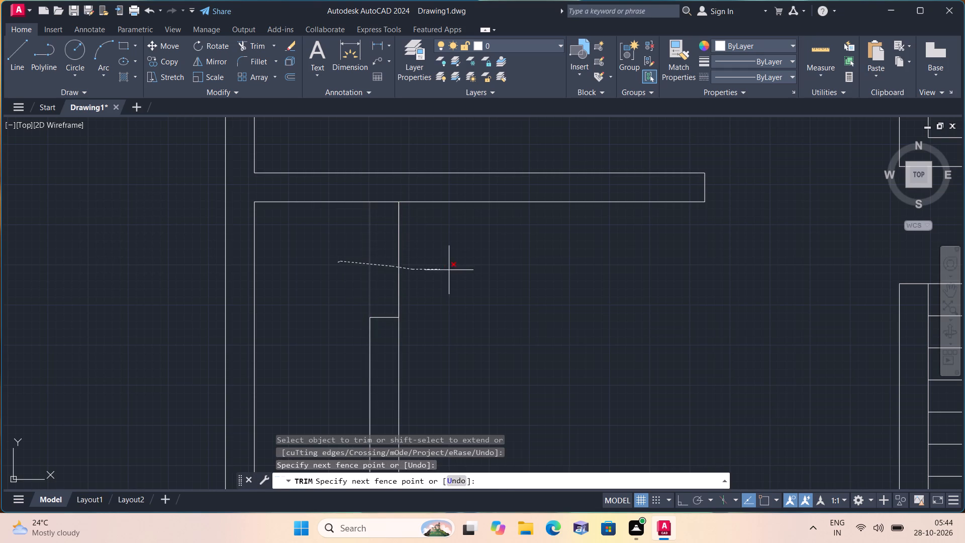
pyautogui.moveTo(469, 273); pyautogui.dragTo(470, 273)
pyautogui.scroll(-2, 471, 274)
pyautogui.moveTo(481, 281); pyautogui.dragTo(433, 233, button='middle')
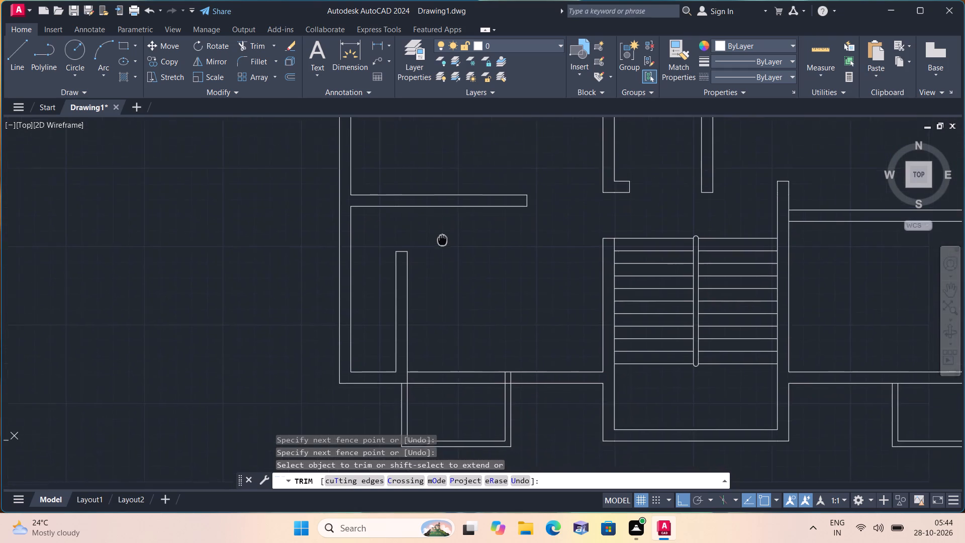
pyautogui.moveTo(433, 233); pyautogui.dragTo(428, 231, button='middle')
pyautogui.scroll(-2, 428, 231)
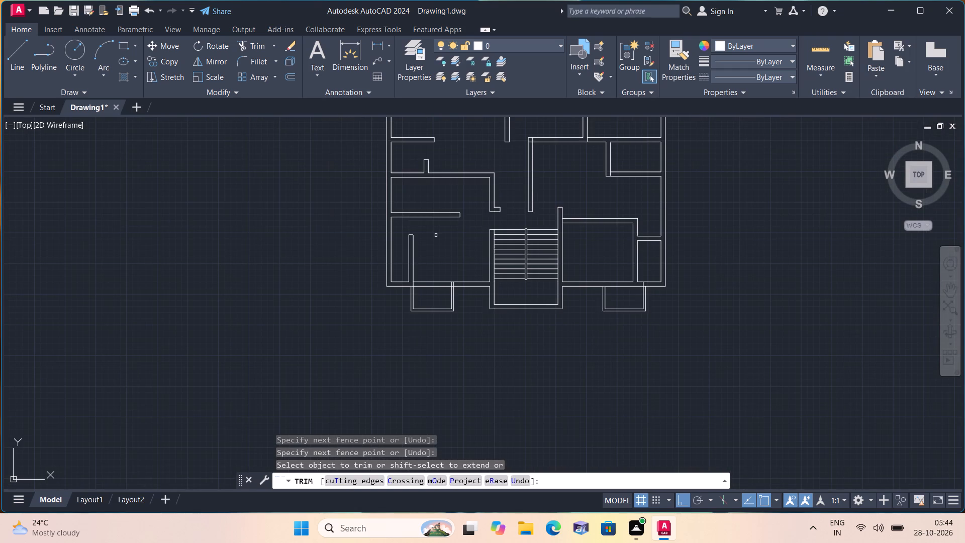
pyautogui.scroll(-1, 436, 235)
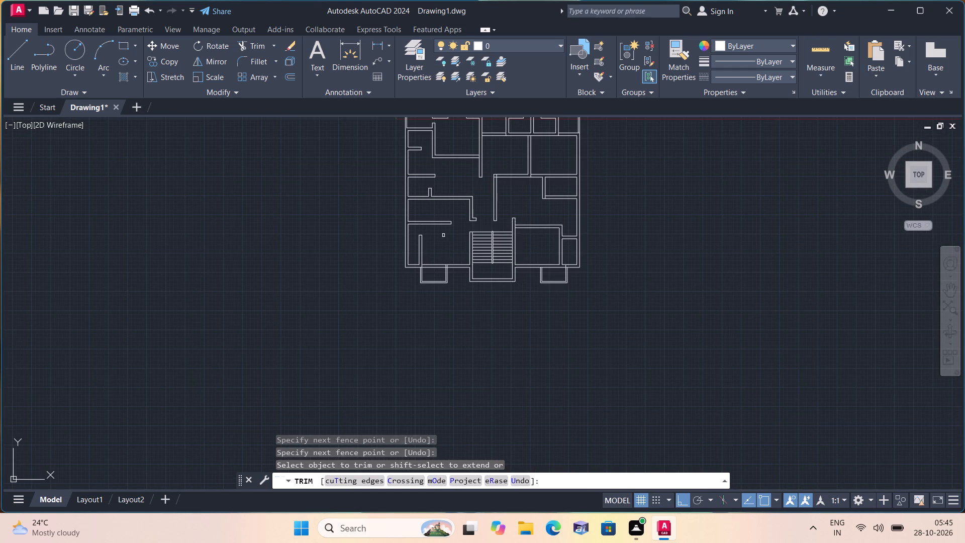
pyautogui.press('space')
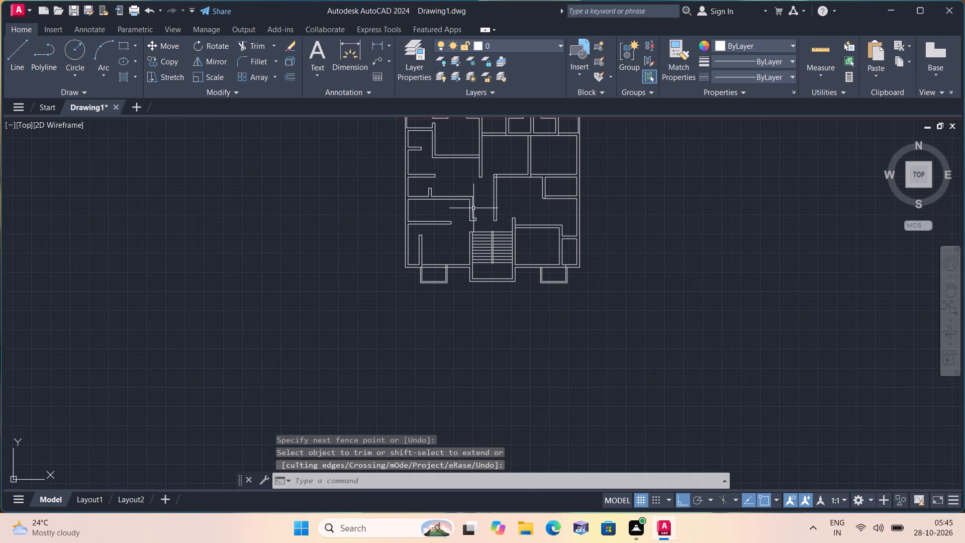
# Measure the gap from the central partition's bottom-right corner to the staircase's right-hand wall with a linear dimension.
pyautogui.scroll(2, 457, 222)
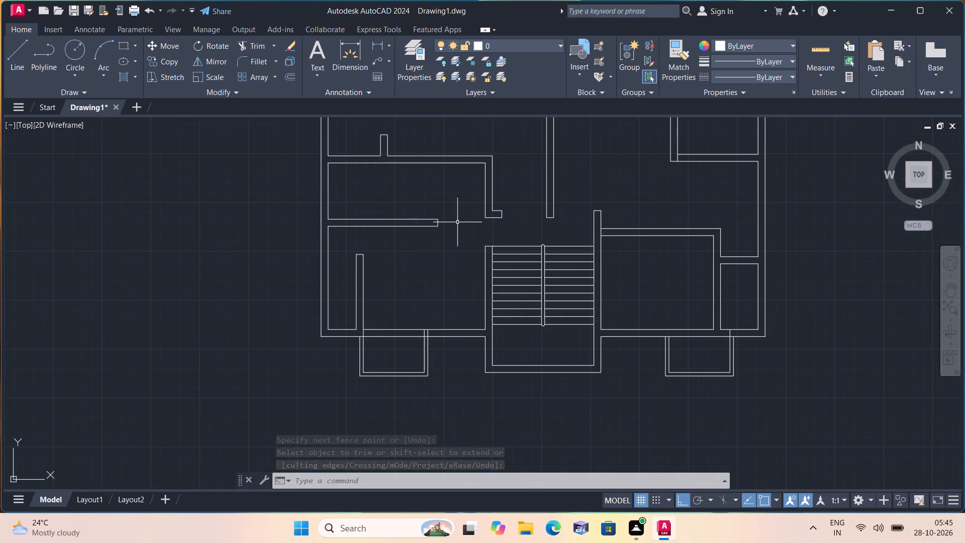
pyautogui.scroll(1, 457, 222)
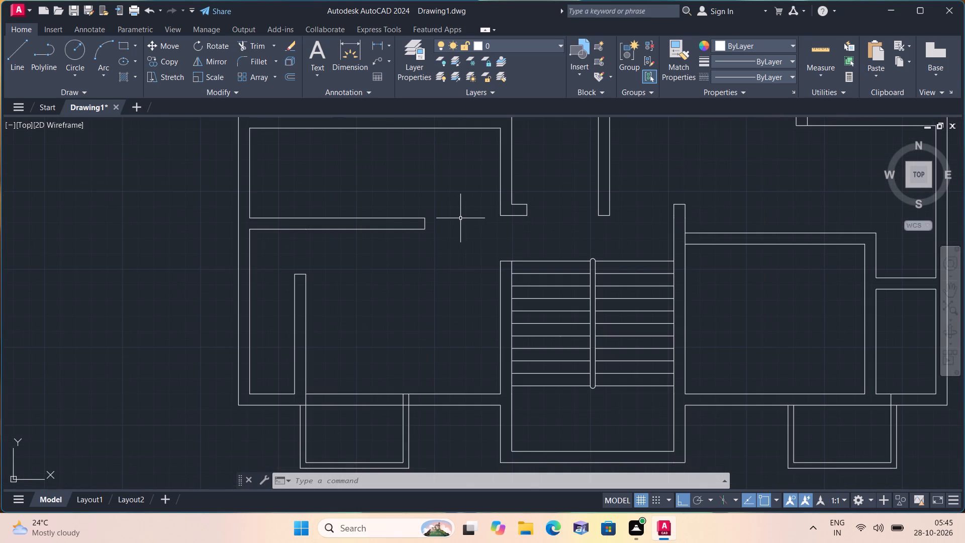
pyautogui.scroll(1, 460, 218)
pyautogui.moveTo(446, 218); pyautogui.dragTo(352, 228, button='middle')
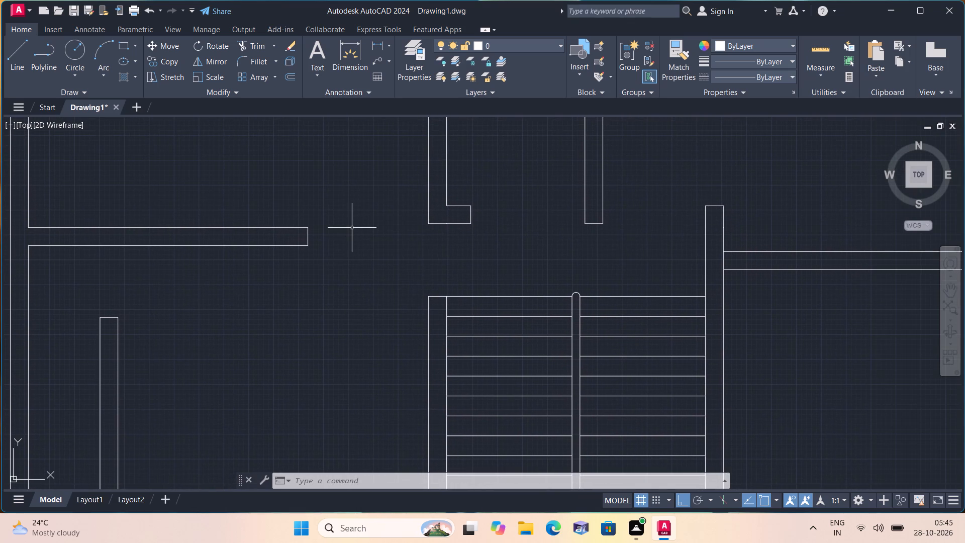
pyautogui.scroll(-1, 352, 228)
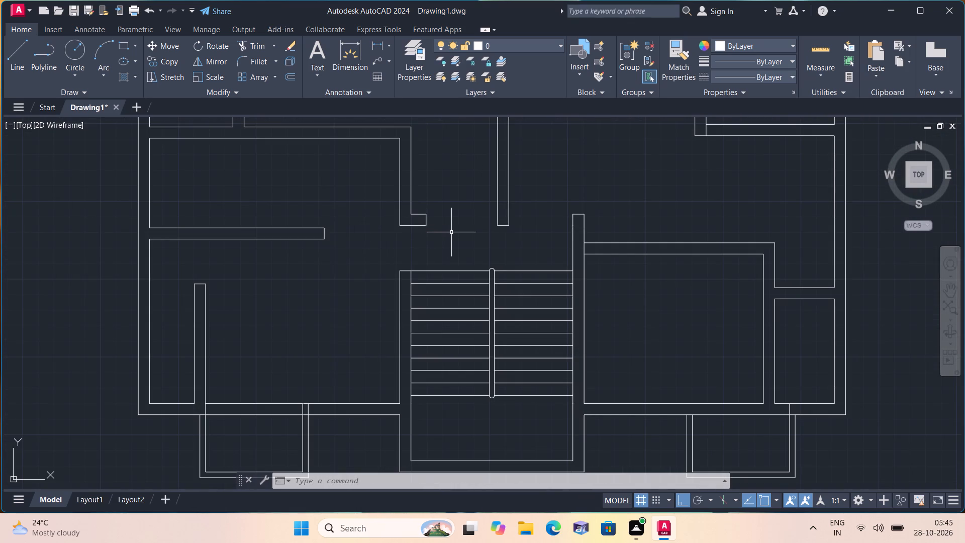
pyautogui.moveTo(451, 232); pyautogui.dragTo(330, 253, button='middle')
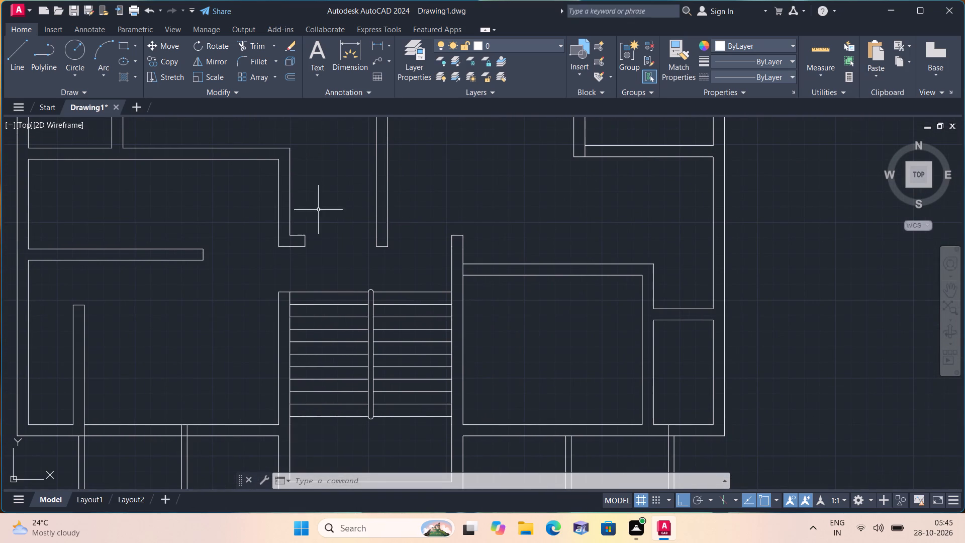
pyautogui.click(381, 44)
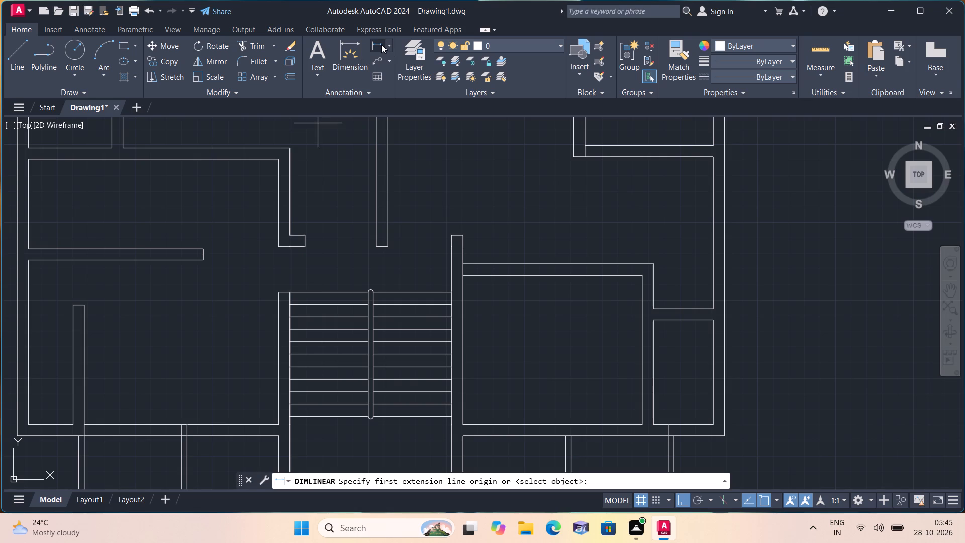
pyautogui.click(390, 247)
pyautogui.click(453, 246)
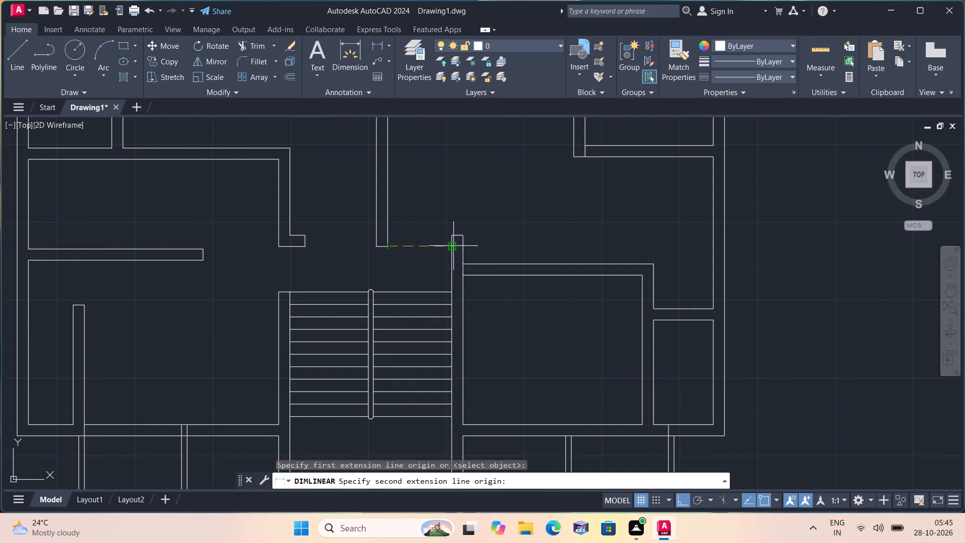
pyautogui.scroll(11, 429, 253)
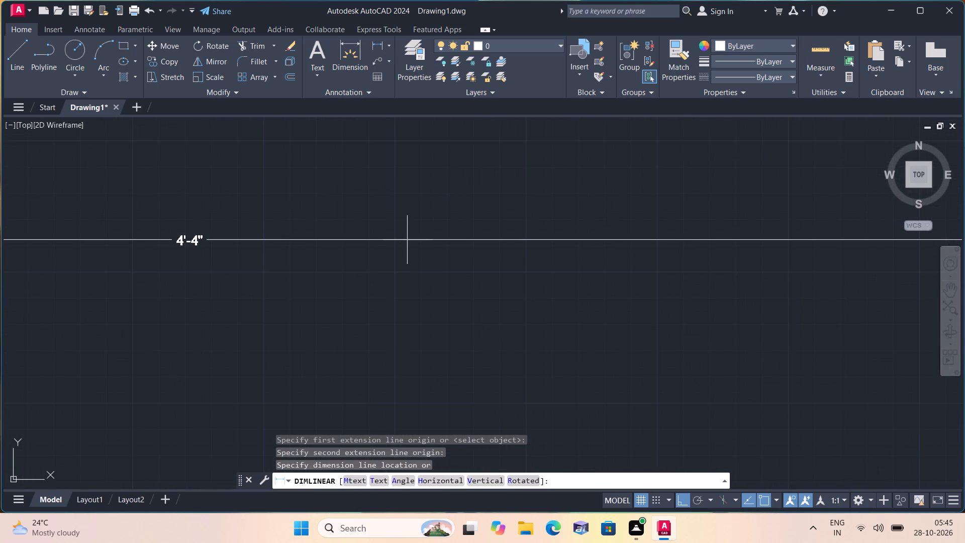
pyautogui.scroll(-7, 408, 240)
pyautogui.press('Escape')
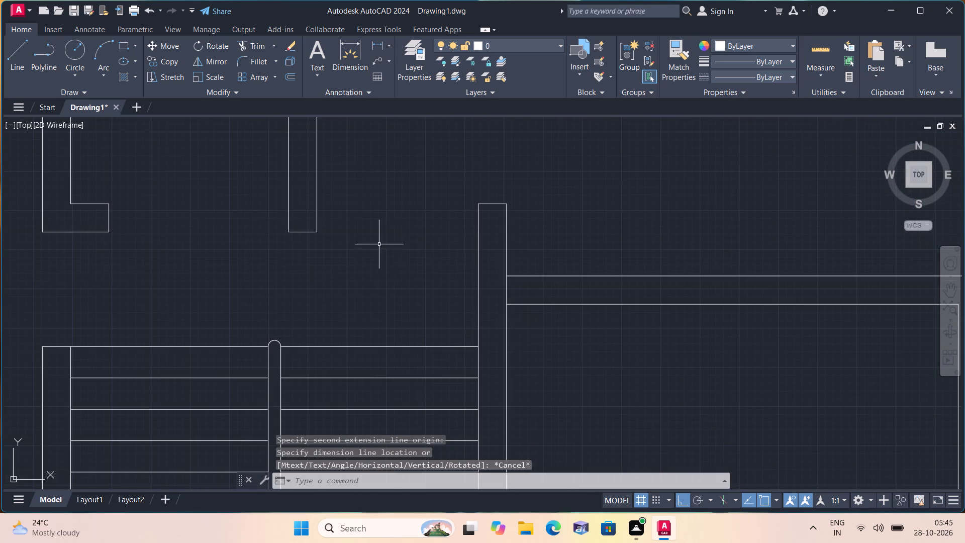
# Measure the opening between the central partition's bottom-left corner and the short wall stub above the staircase.
pyautogui.press('space')
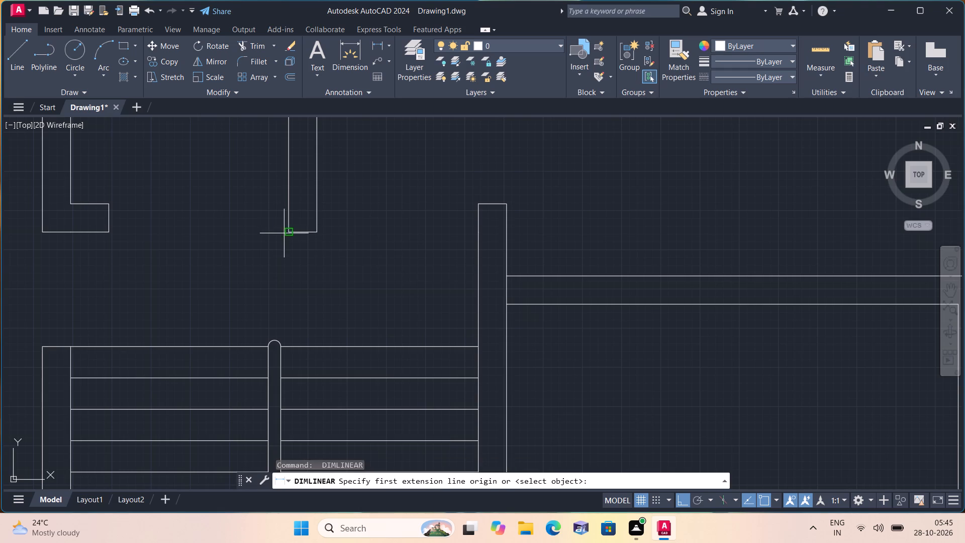
pyautogui.click(290, 234)
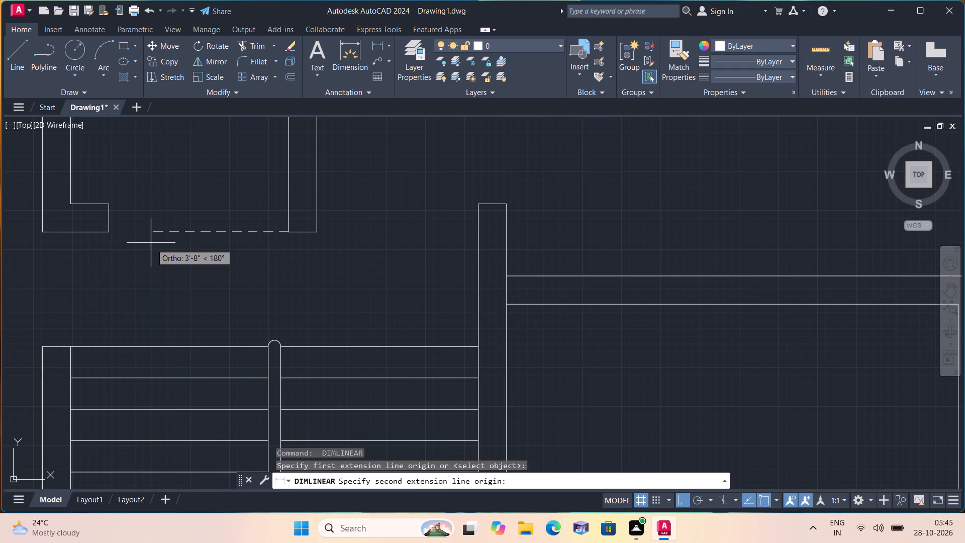
pyautogui.click(111, 234)
pyautogui.scroll(6, 190, 243)
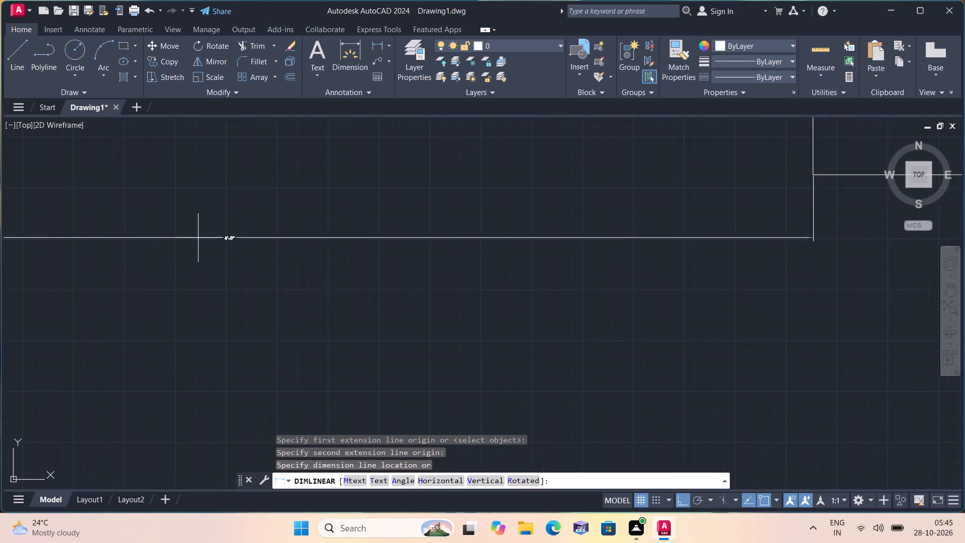
pyautogui.scroll(2, 200, 237)
pyautogui.scroll(-7, 200, 237)
pyautogui.press('Escape')
pyautogui.scroll(-3, 201, 237)
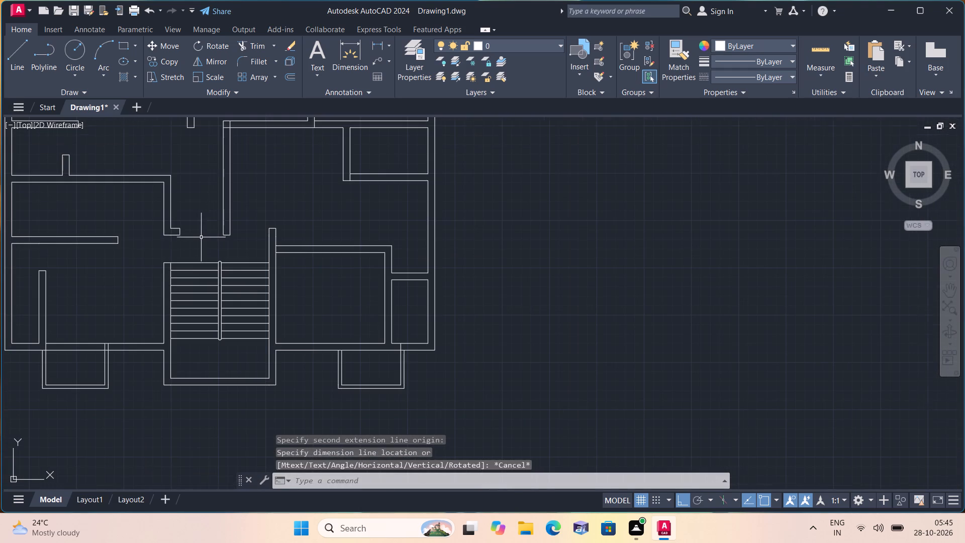
# Draw a 4'4" line from the central partition's bottom-left corner toward the wall stub, continuing with a short segment straight up.
pyautogui.middleClick(204, 238)
pyautogui.press('l')
pyautogui.press('space')
pyautogui.scroll(2, 203, 227)
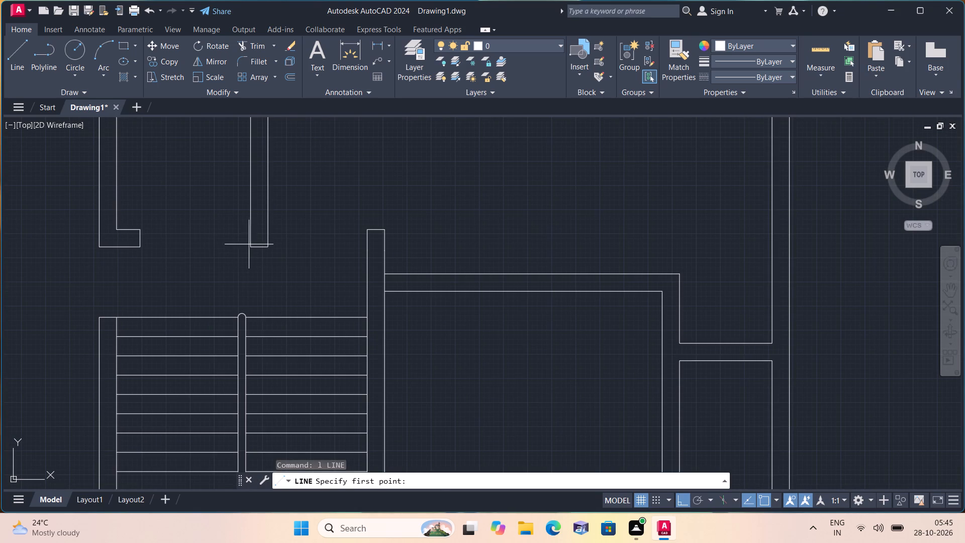
pyautogui.click(250, 244)
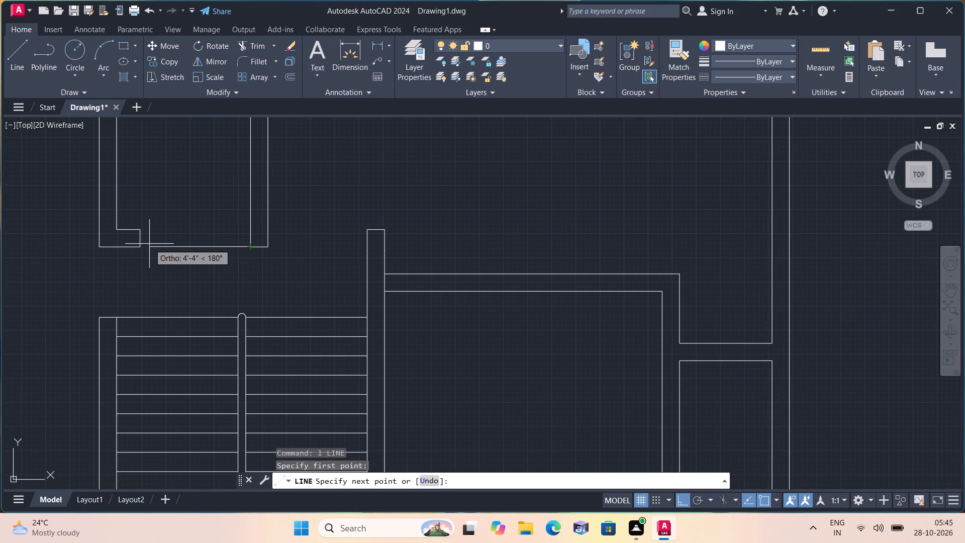
pyautogui.press('4')
pyautogui.press("'")
pyautogui.press('4')
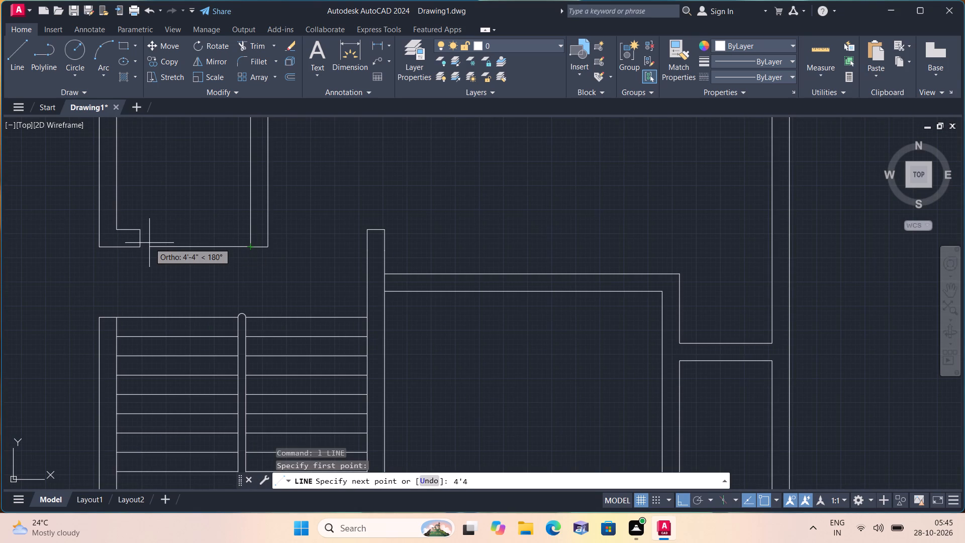
pyautogui.hotkey('shift', '"')
pyautogui.press('space')
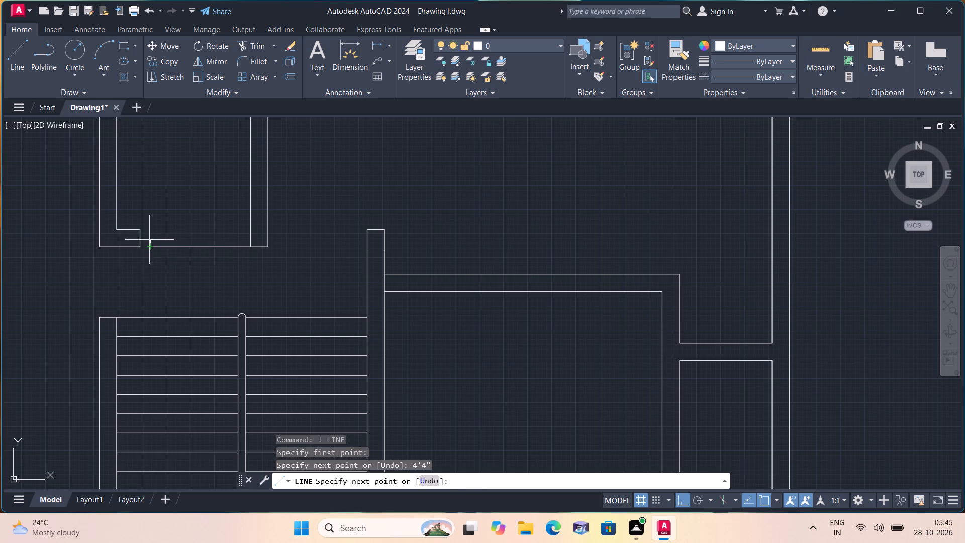
pyautogui.click(158, 205)
pyautogui.press('space')
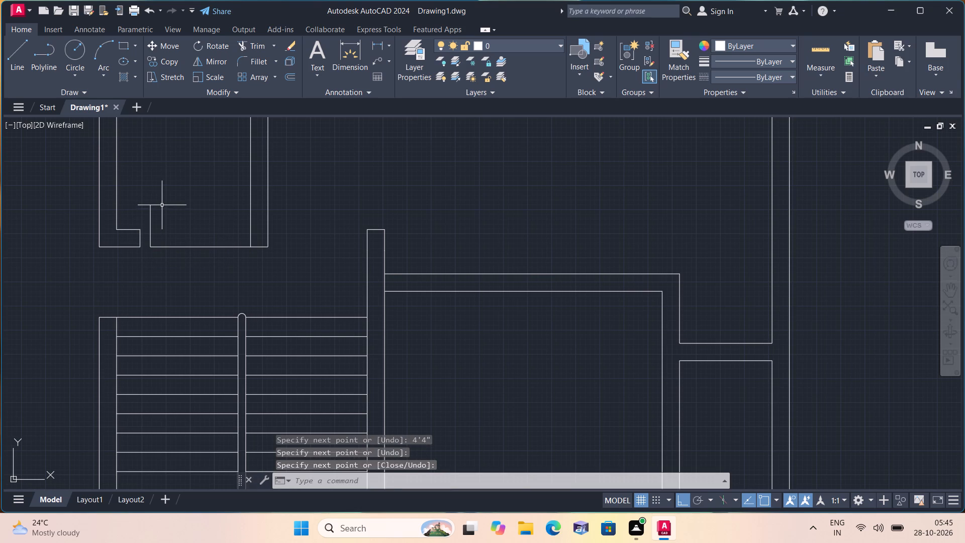
# Extend both horizontal lines of the wall stub to the new vertical line.
pyautogui.write('exte')
pyautogui.press('space')
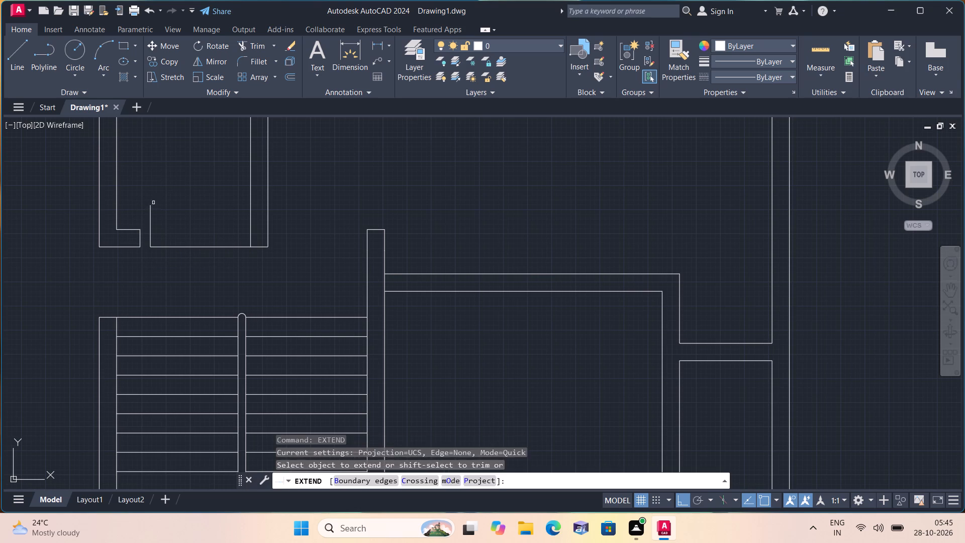
pyautogui.moveTo(134, 217); pyautogui.dragTo(133, 255)
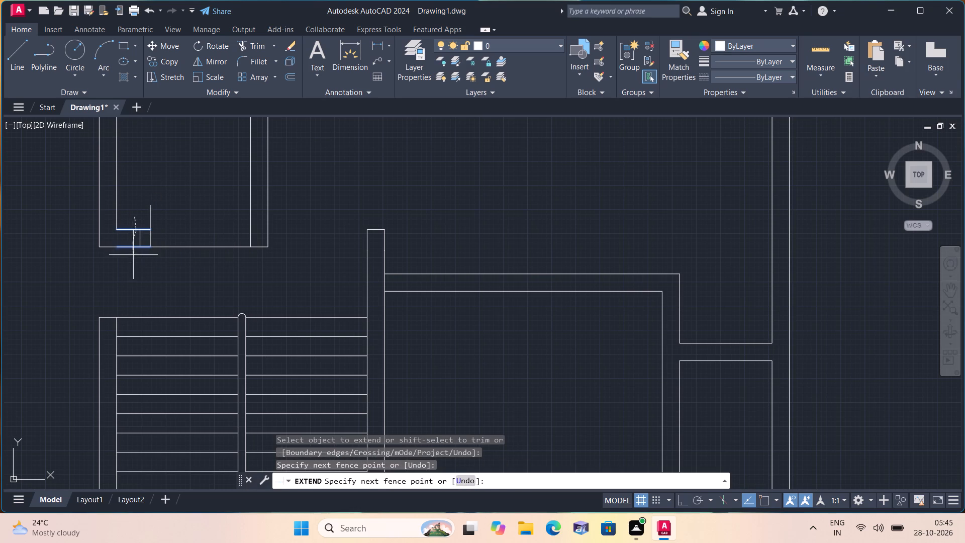
pyautogui.press('space')
# Trim away the stub's old end line, the excess above the new jamb and the 4'4" construction line across the opening.
pyautogui.write('tr')
pyautogui.write('im')
pyautogui.press('space')
pyautogui.scroll(1, 146, 239)
pyautogui.click(145, 238)
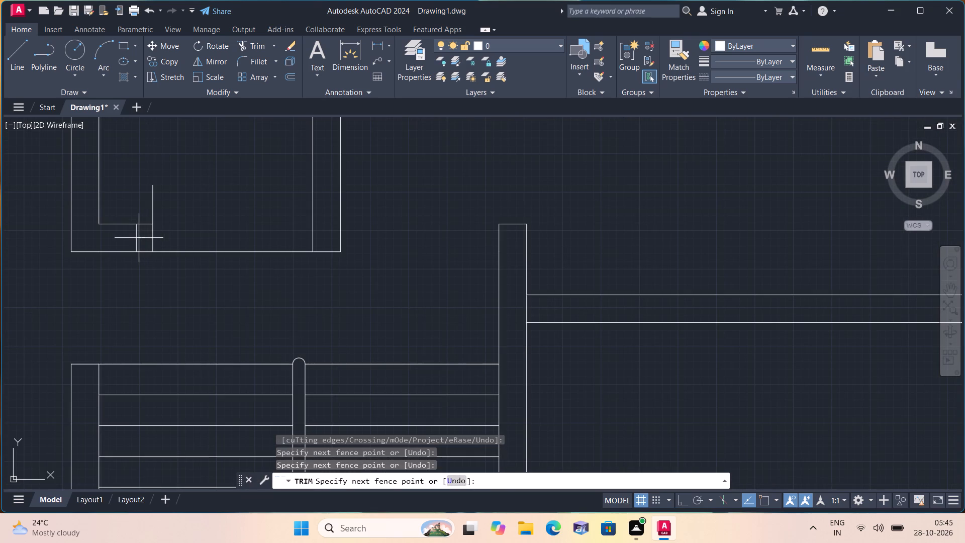
pyautogui.click(137, 238)
pyautogui.moveTo(137, 208); pyautogui.dragTo(192, 252)
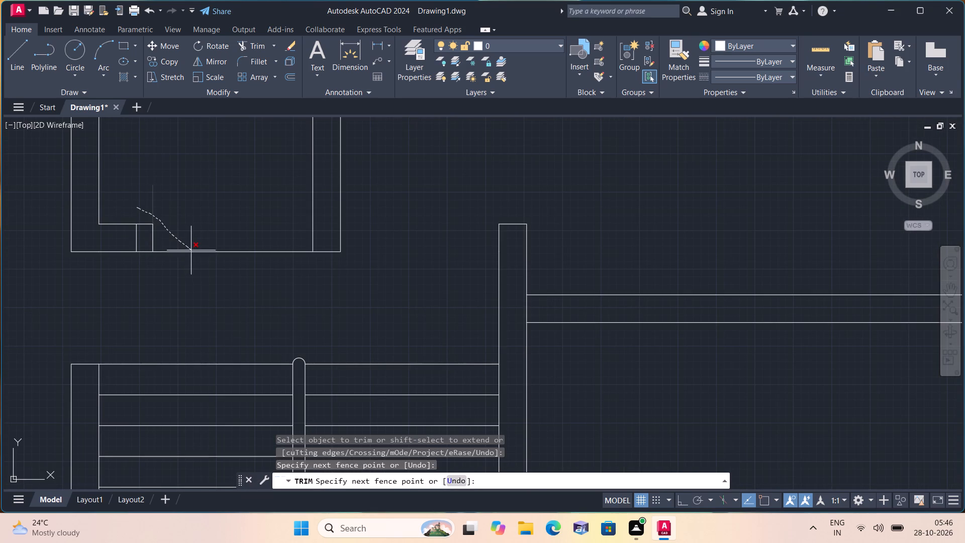
pyautogui.moveTo(192, 252); pyautogui.dragTo(200, 257)
pyautogui.click(133, 237)
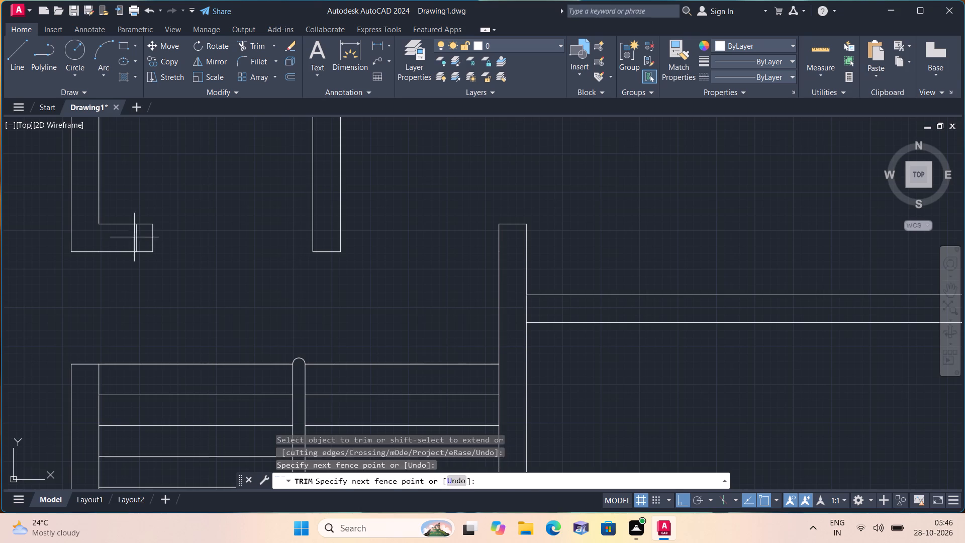
pyautogui.click(140, 236)
pyautogui.press('space')
pyautogui.scroll(-2, 145, 211)
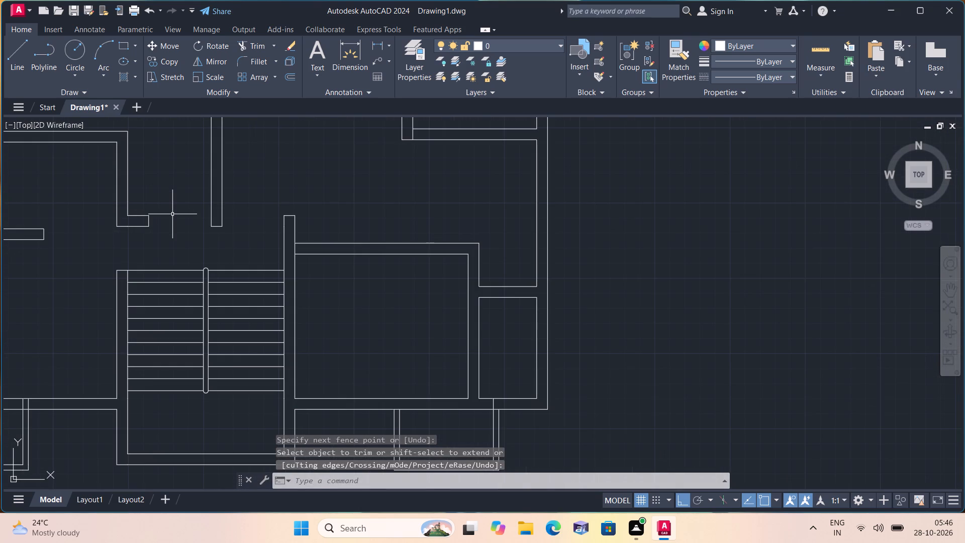
# Measure the opening between the lengthened wall stub and the central partition's bottom-left corner.
pyautogui.click(378, 44)
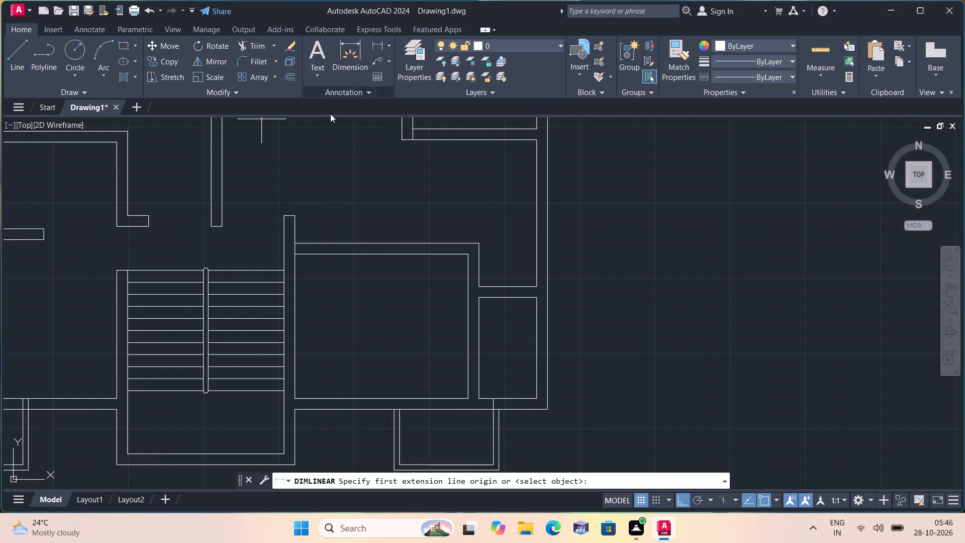
pyautogui.click(149, 228)
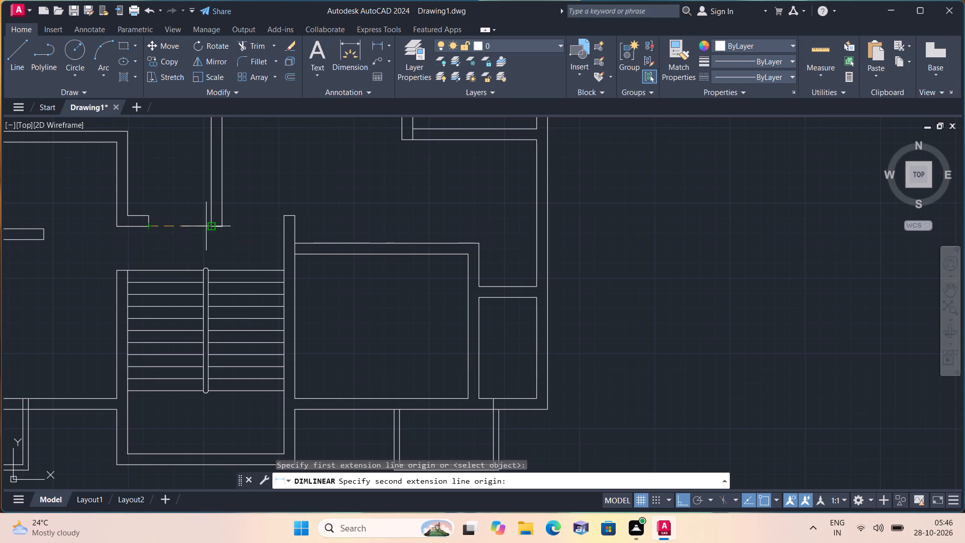
pyautogui.click(208, 227)
pyautogui.scroll(5, 195, 228)
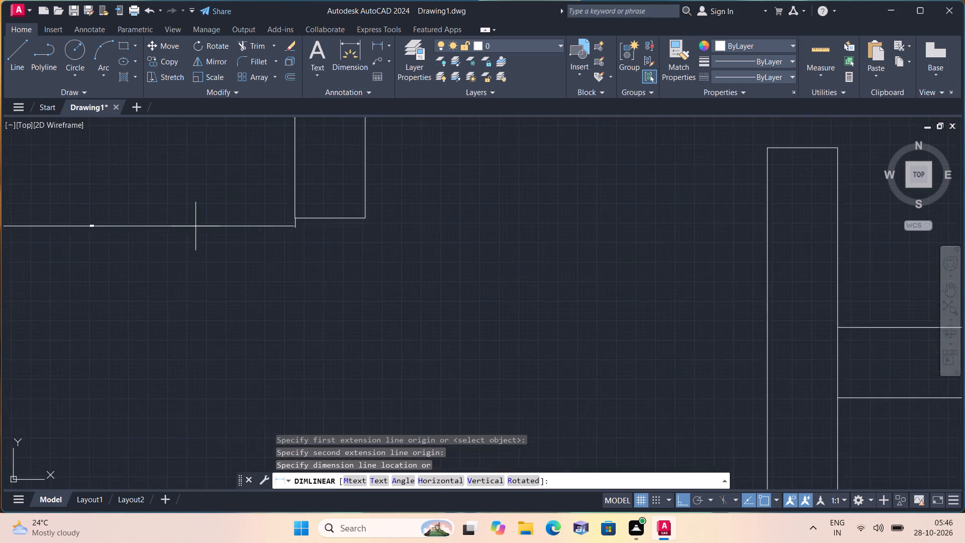
pyautogui.scroll(1, 73, 224)
pyautogui.moveTo(127, 237); pyautogui.dragTo(146, 244, button='middle')
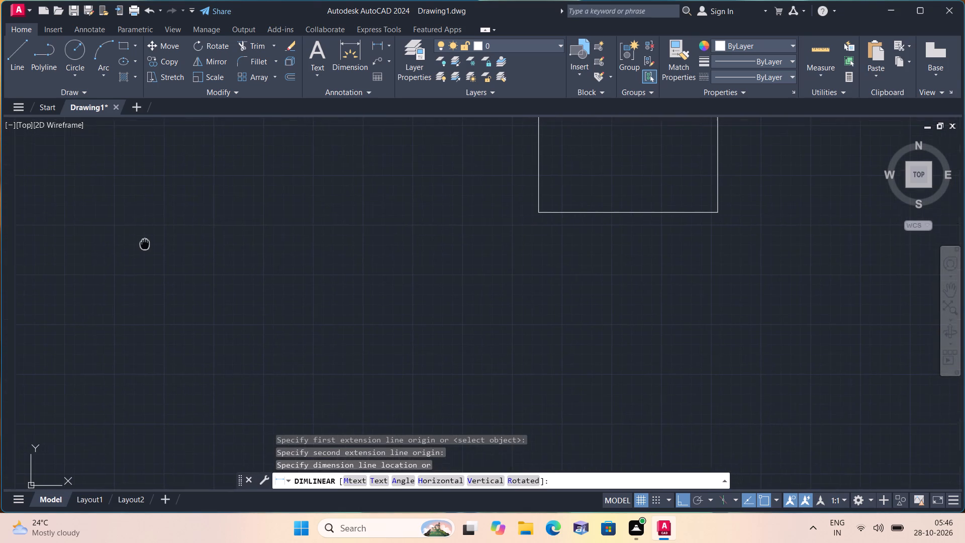
pyautogui.moveTo(146, 244); pyautogui.dragTo(155, 247, button='middle')
pyautogui.scroll(-1, 145, 246)
pyautogui.scroll(1, 145, 246)
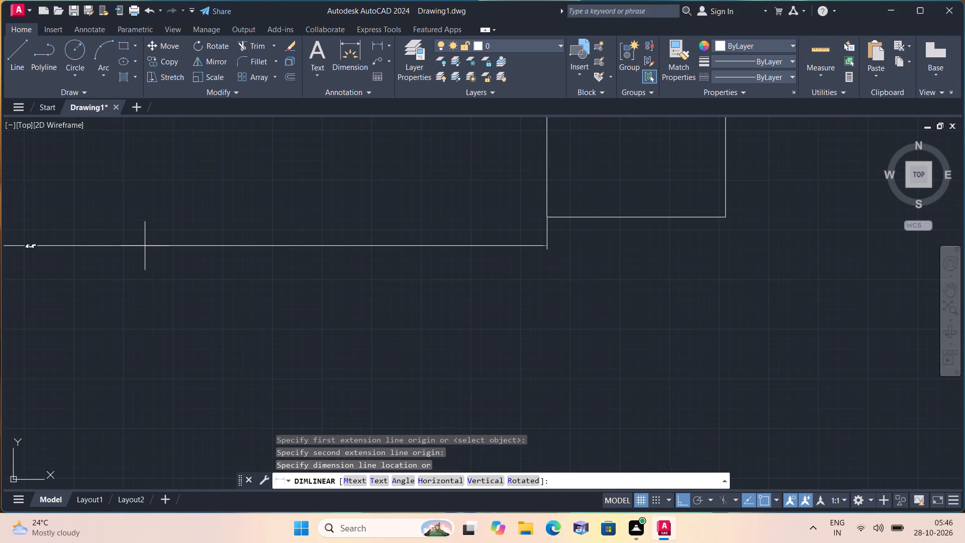
pyautogui.press('Escape')
pyautogui.scroll(-4, 208, 256)
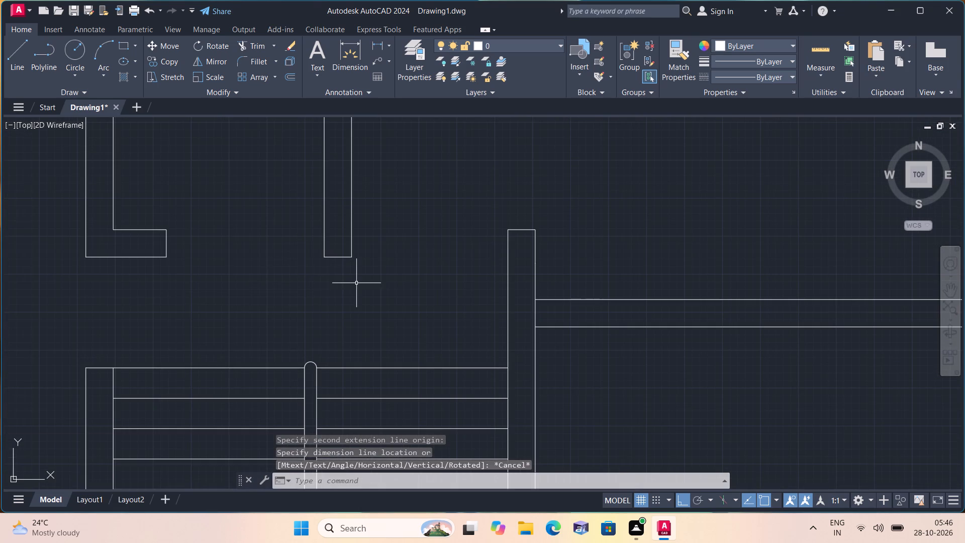
pyautogui.press('Escape')
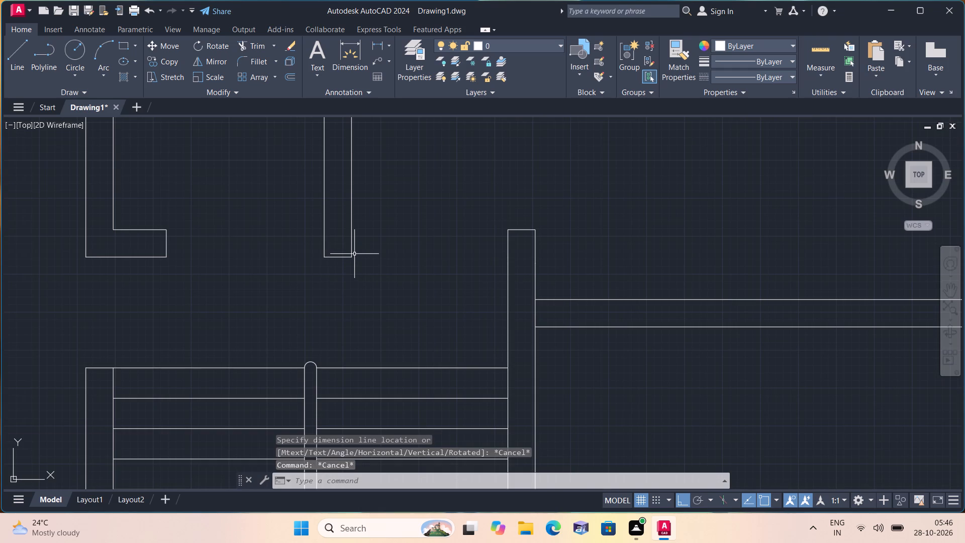
# Measure the opening between the central partition's bottom-right corner and the staircase's right-hand wall again.
pyautogui.press('space')
pyautogui.click(354, 254)
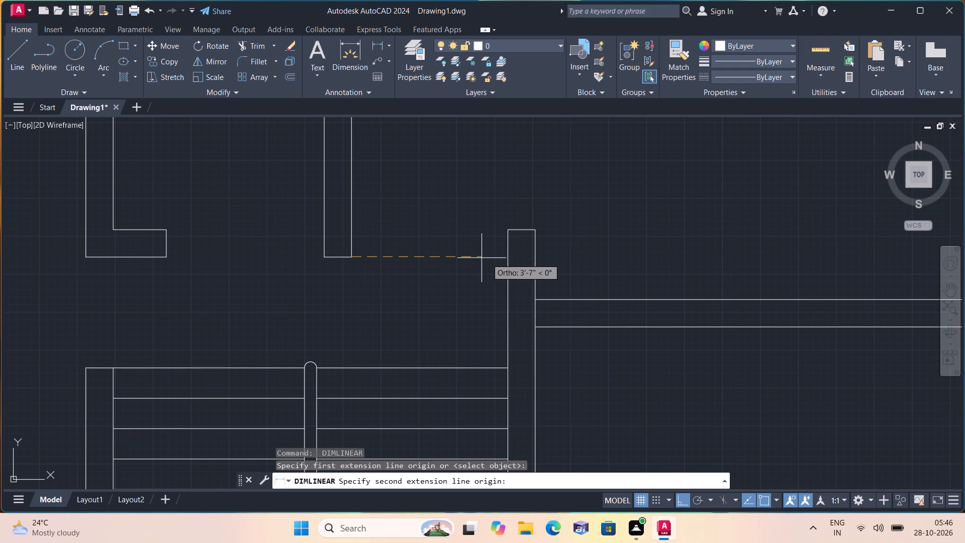
pyautogui.click(506, 257)
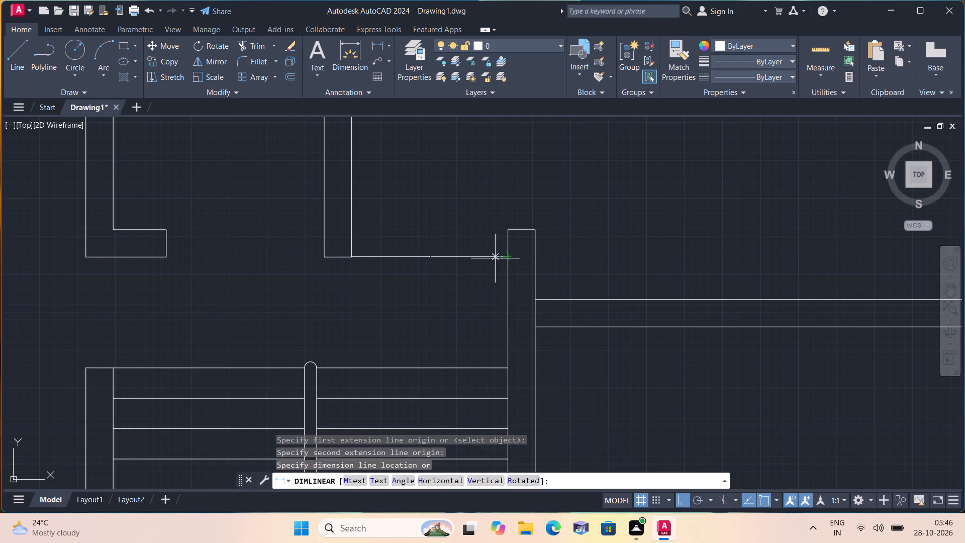
pyautogui.scroll(4, 431, 254)
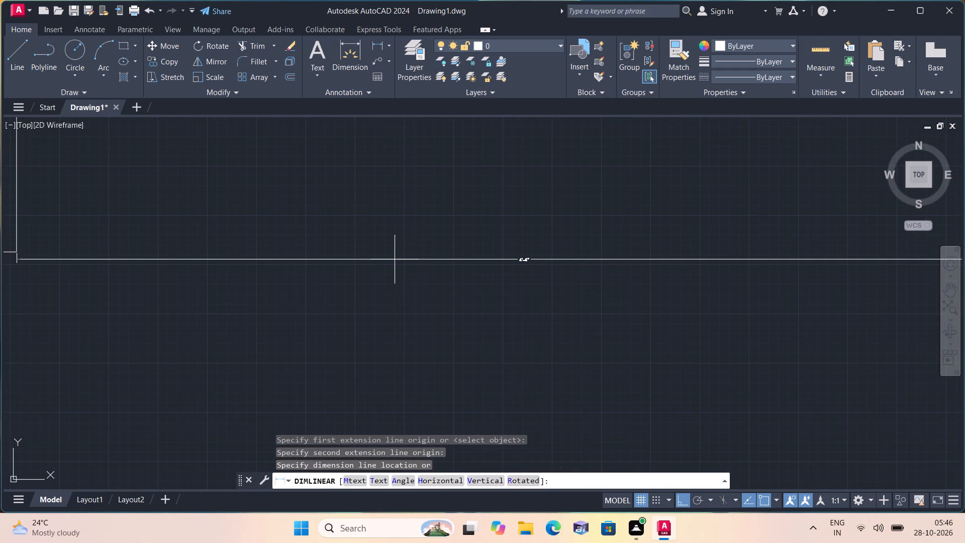
pyautogui.press('Escape')
pyautogui.scroll(-5, 395, 259)
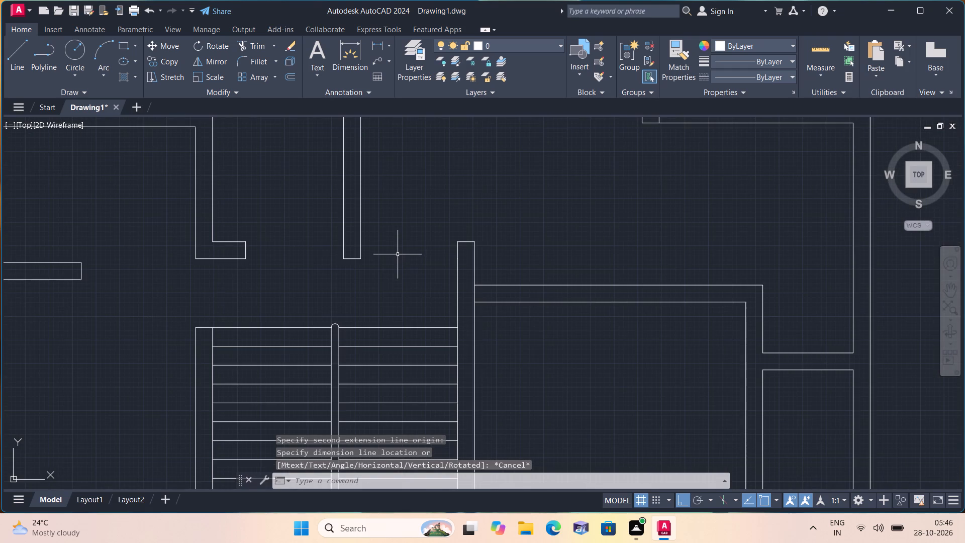
pyautogui.scroll(-1, 398, 253)
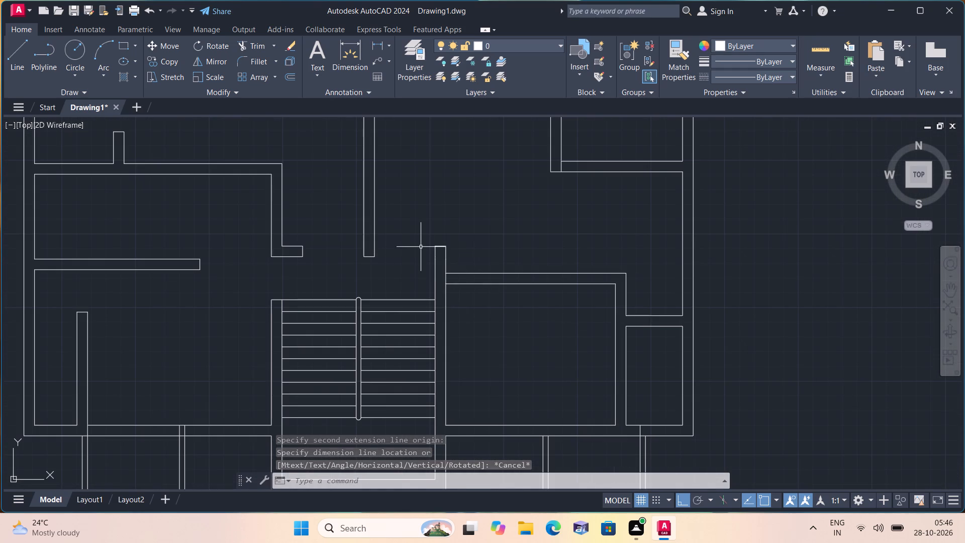
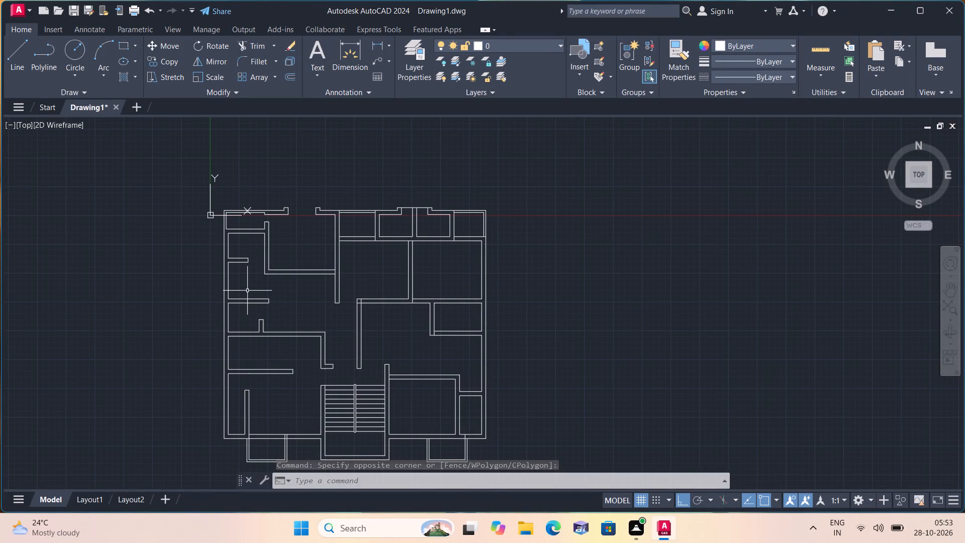
# Look over the floor plan's rooms, internal walls and staircase area for walls that still need door openings.
pyautogui.scroll(1, 240, 286)
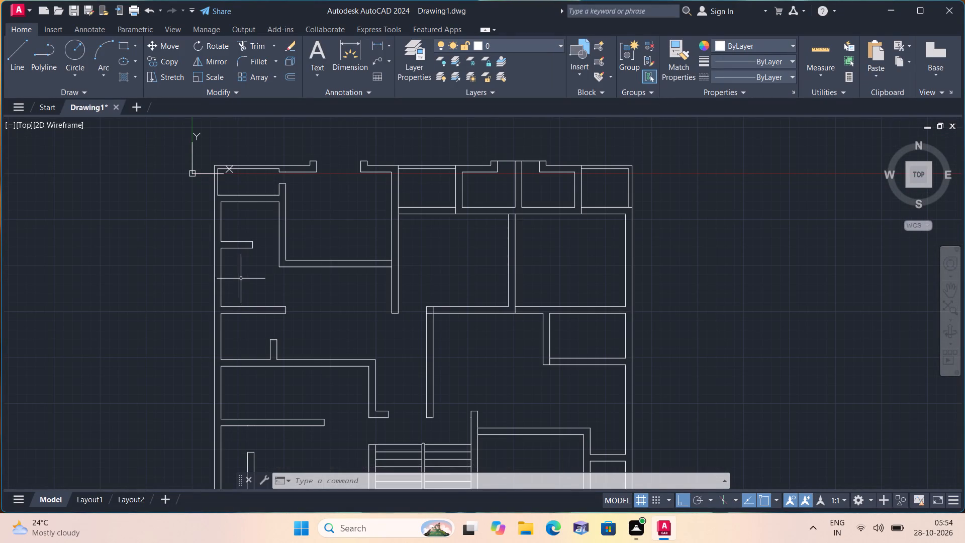
pyautogui.moveTo(254, 237); pyautogui.dragTo(294, 231, button='middle')
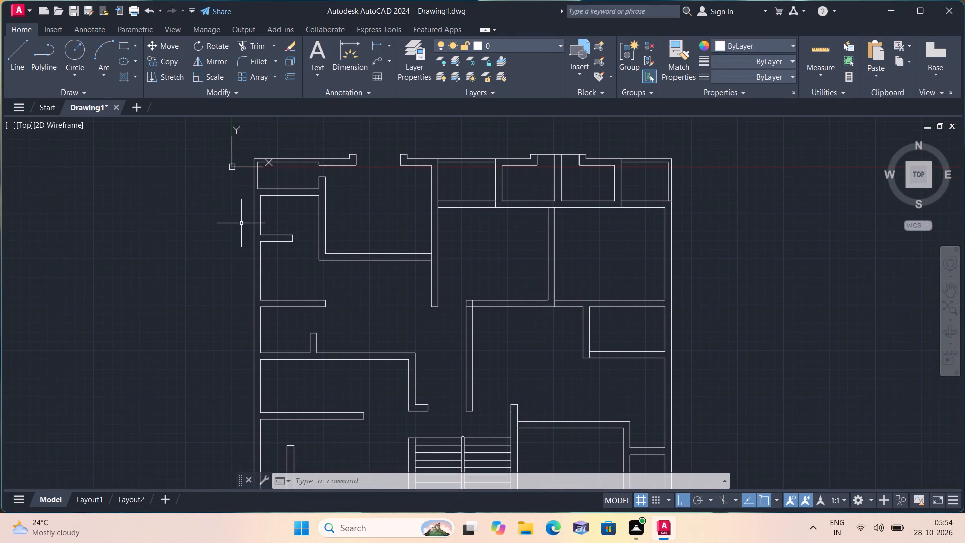
pyautogui.scroll(1, 419, 197)
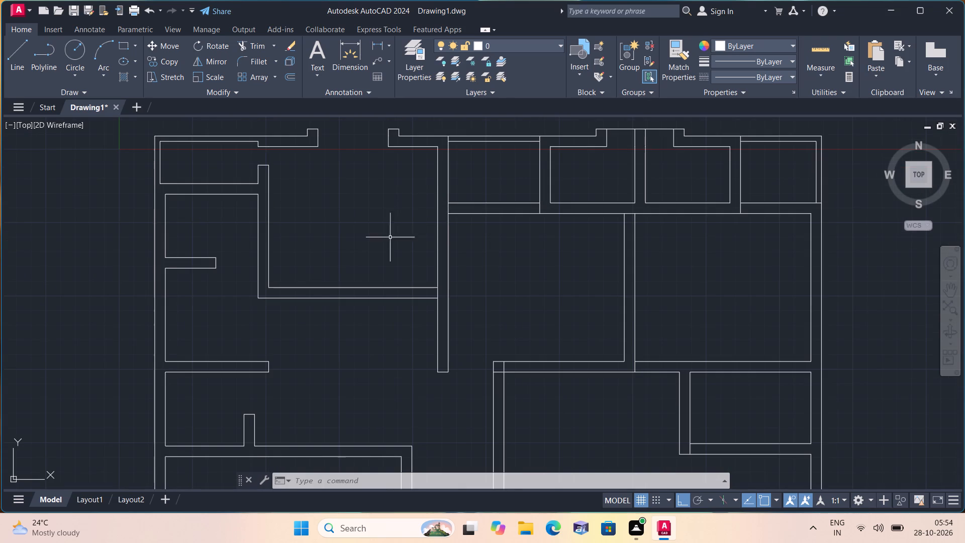
pyautogui.moveTo(378, 240); pyautogui.dragTo(414, 79, button='middle')
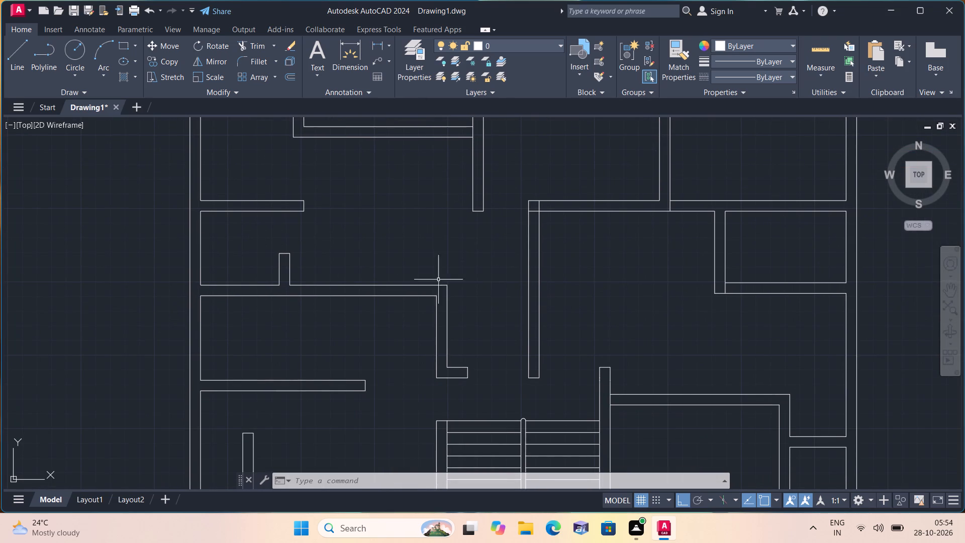
pyautogui.moveTo(387, 325); pyautogui.dragTo(365, 250, button='middle')
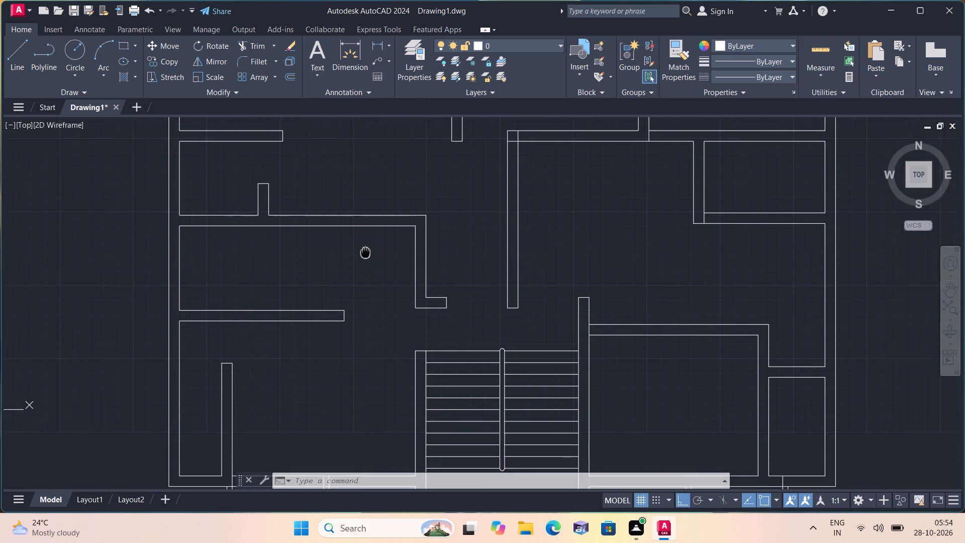
pyautogui.moveTo(365, 250); pyautogui.dragTo(365, 245, button='middle')
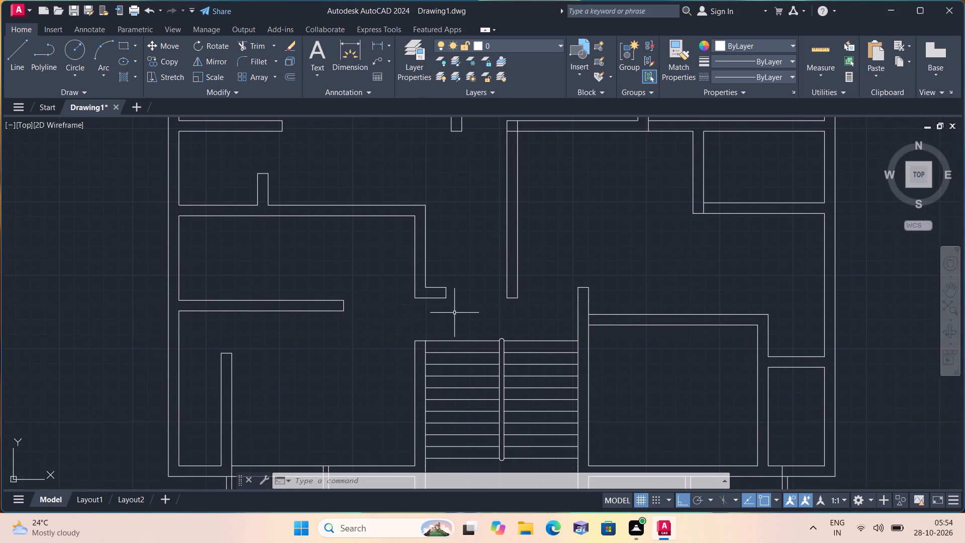
pyautogui.scroll(-1, 467, 312)
pyautogui.moveTo(467, 312); pyautogui.dragTo(413, 355, button='middle')
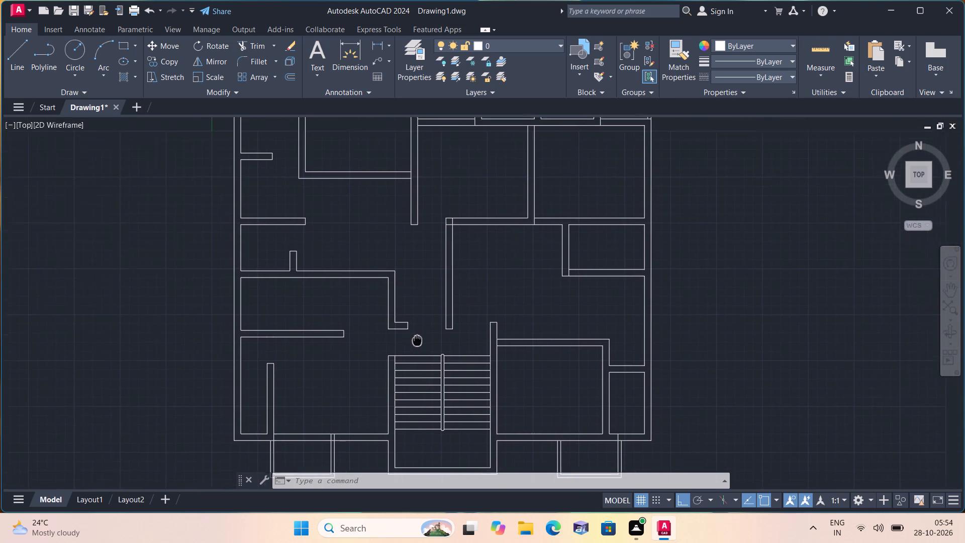
pyautogui.moveTo(413, 355); pyautogui.dragTo(412, 389, button='middle')
pyautogui.moveTo(318, 258); pyautogui.dragTo(392, 377, button='middle')
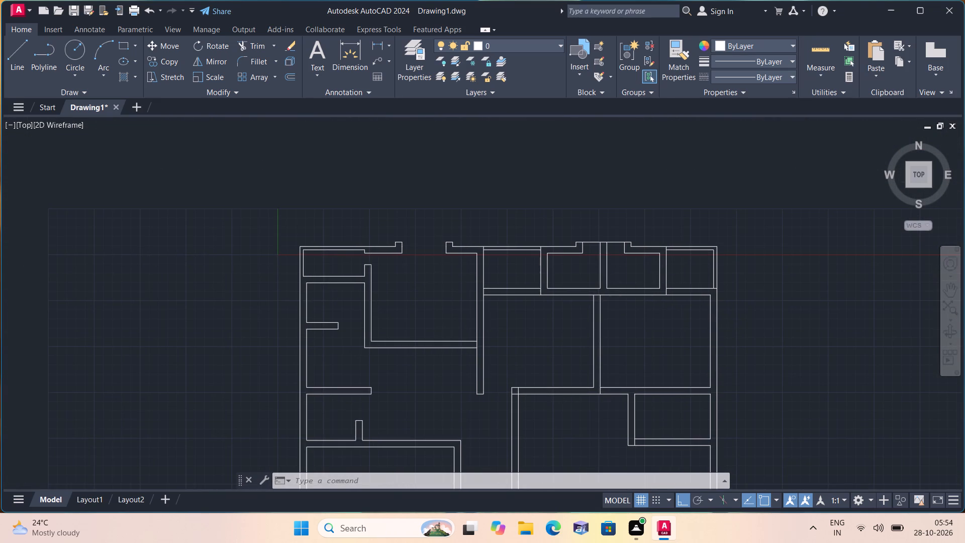
# Mark a 3' door opening in the horizontal wall below the entrance room, starting at its corner with the short vertical wall, with lines across the wall thickness.
pyautogui.write('l')
pyautogui.press('space')
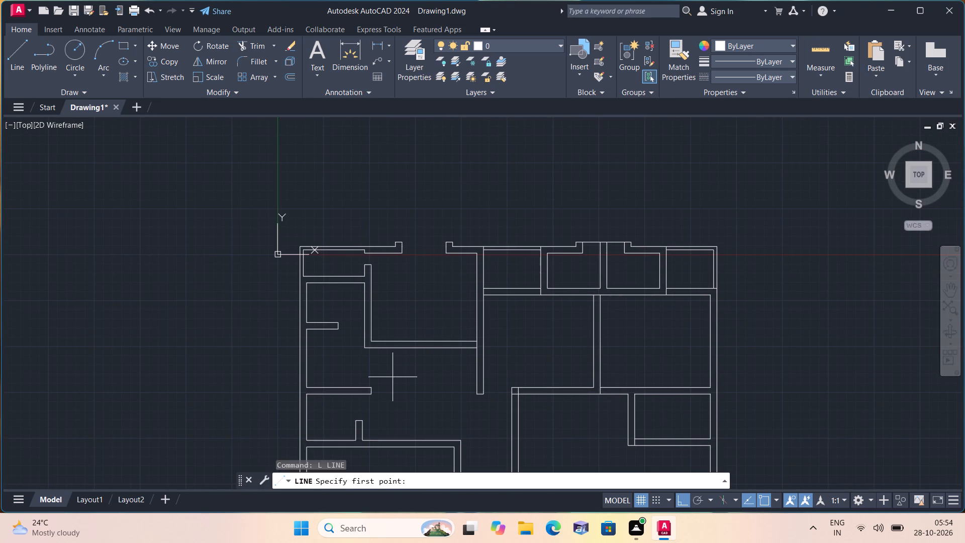
pyautogui.scroll(2, 360, 353)
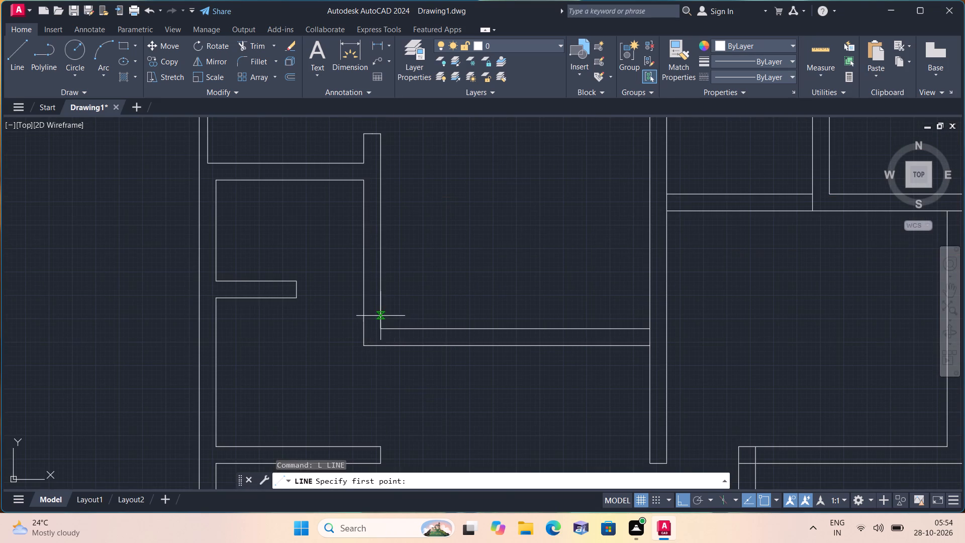
pyautogui.click(382, 332)
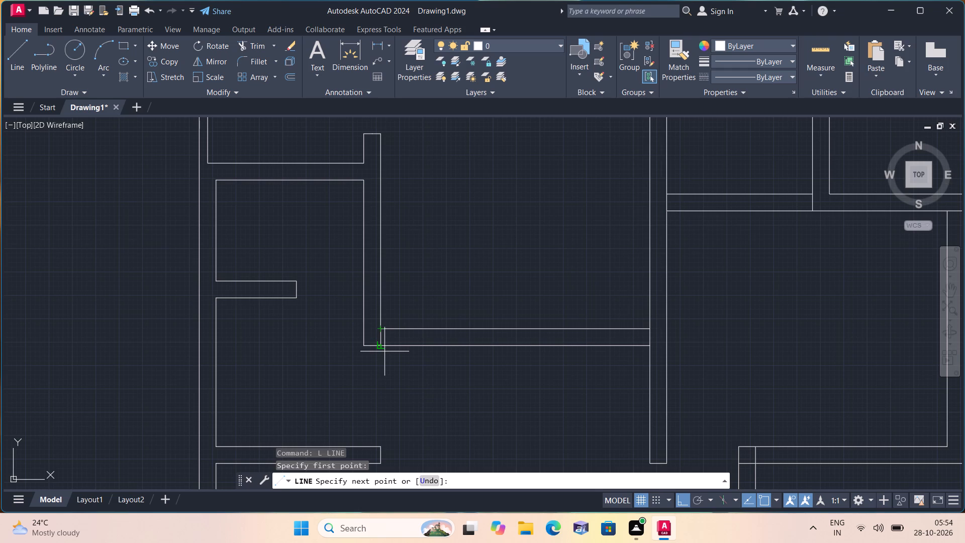
pyautogui.click(381, 344)
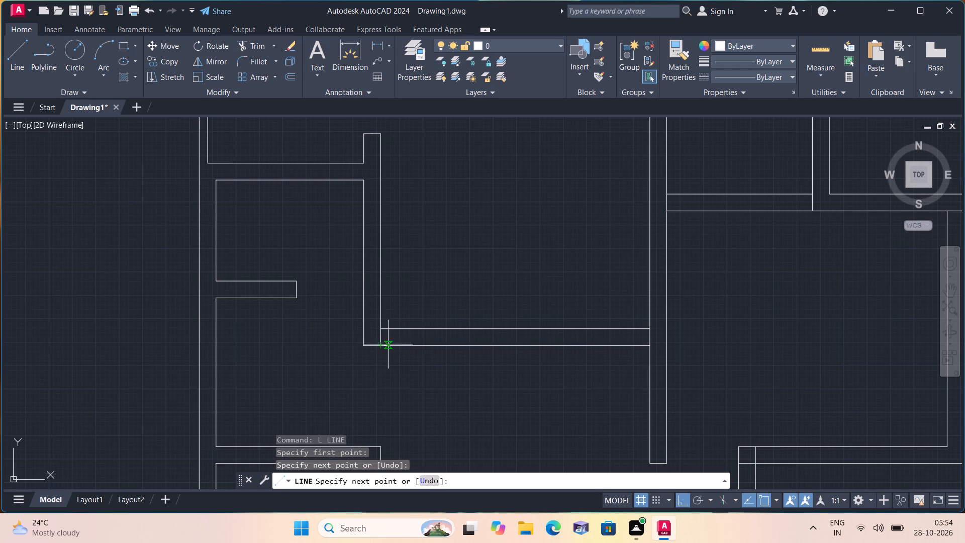
pyautogui.write("3'")
pyautogui.press('space')
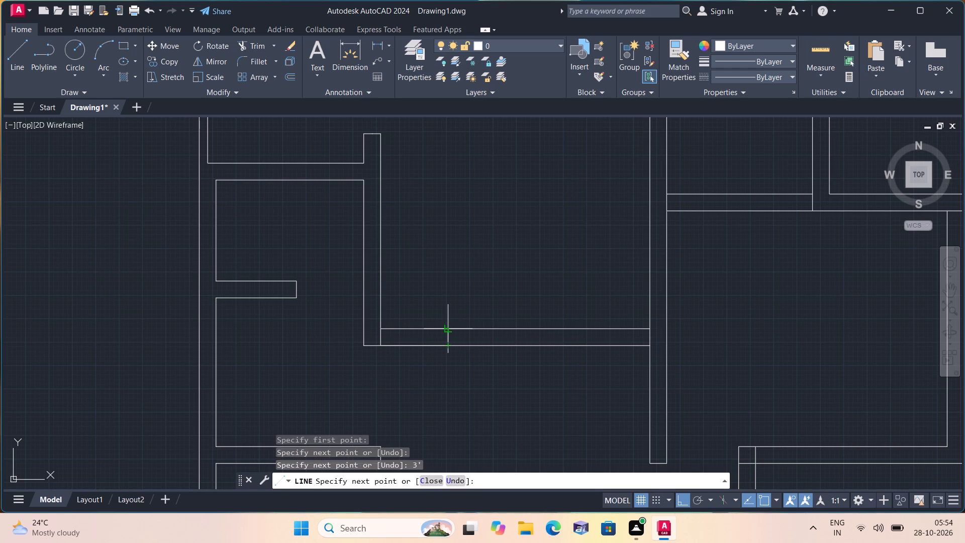
pyautogui.click(447, 328)
pyautogui.press('space')
# Trim both wall lines between the two jamb lines to open the 3' doorway.
pyautogui.write('trim')
pyautogui.press('space')
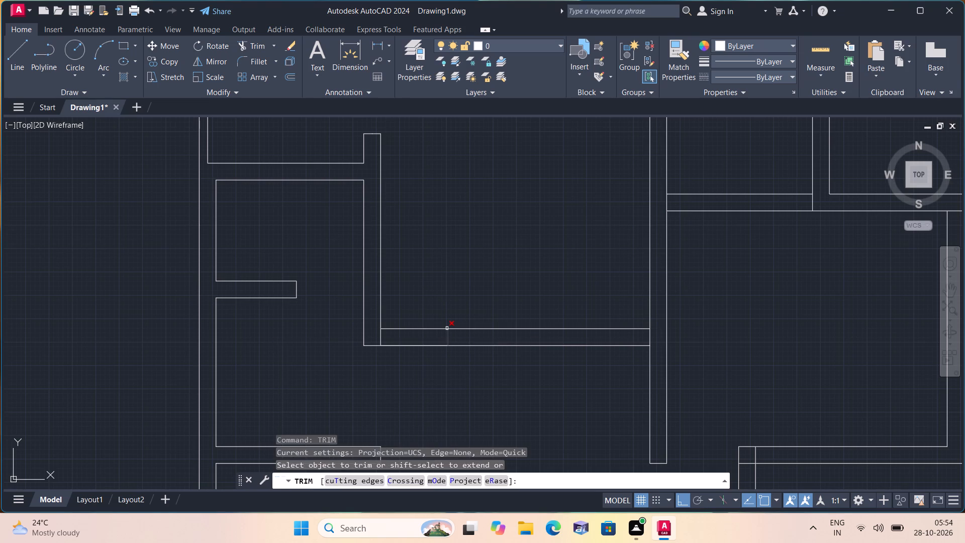
pyautogui.scroll(2, 447, 328)
pyautogui.moveTo(403, 266); pyautogui.dragTo(397, 397)
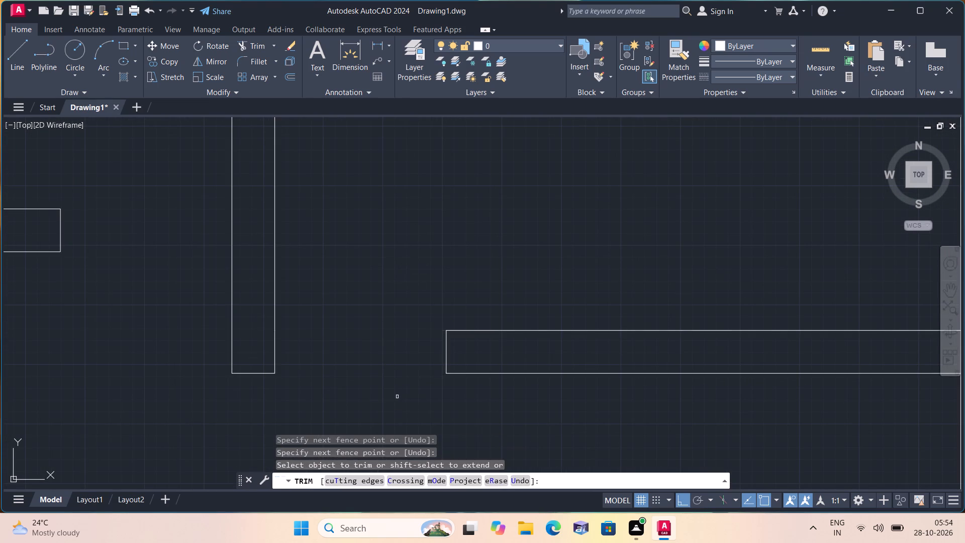
pyautogui.scroll(-3, 398, 394)
pyautogui.moveTo(399, 394); pyautogui.dragTo(388, 336, button='middle')
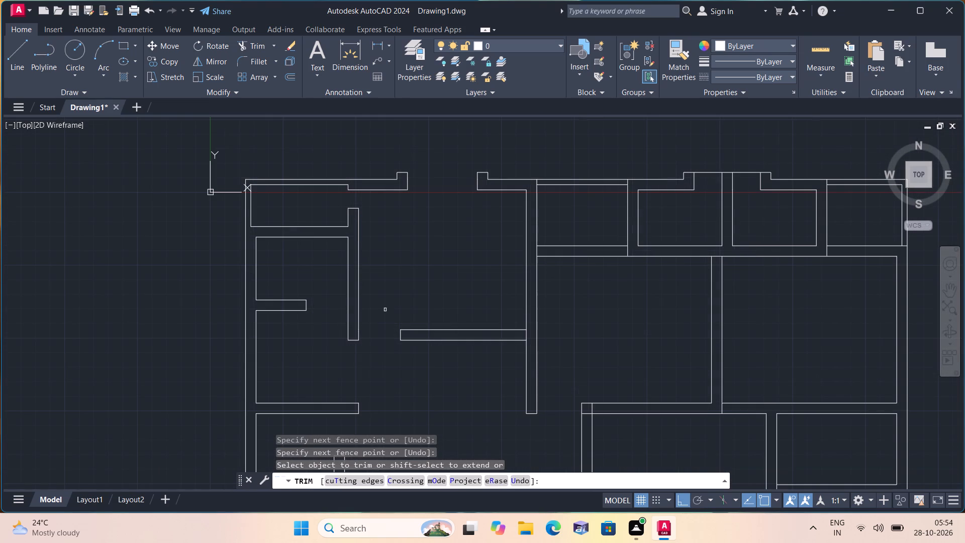
pyautogui.press('space')
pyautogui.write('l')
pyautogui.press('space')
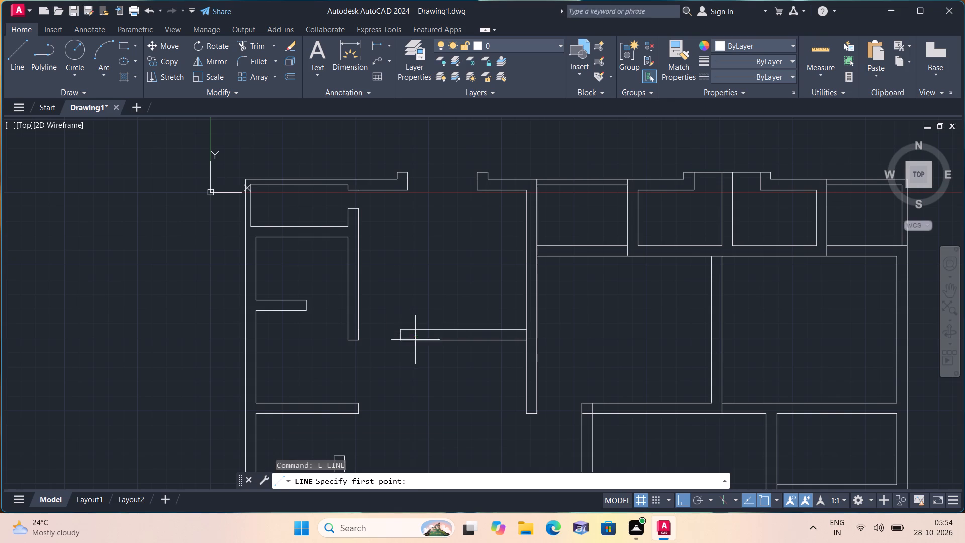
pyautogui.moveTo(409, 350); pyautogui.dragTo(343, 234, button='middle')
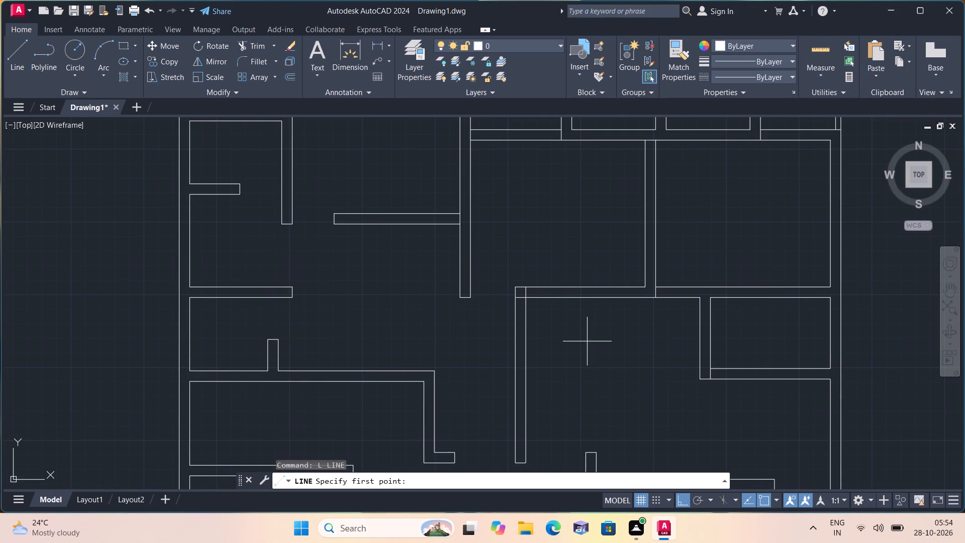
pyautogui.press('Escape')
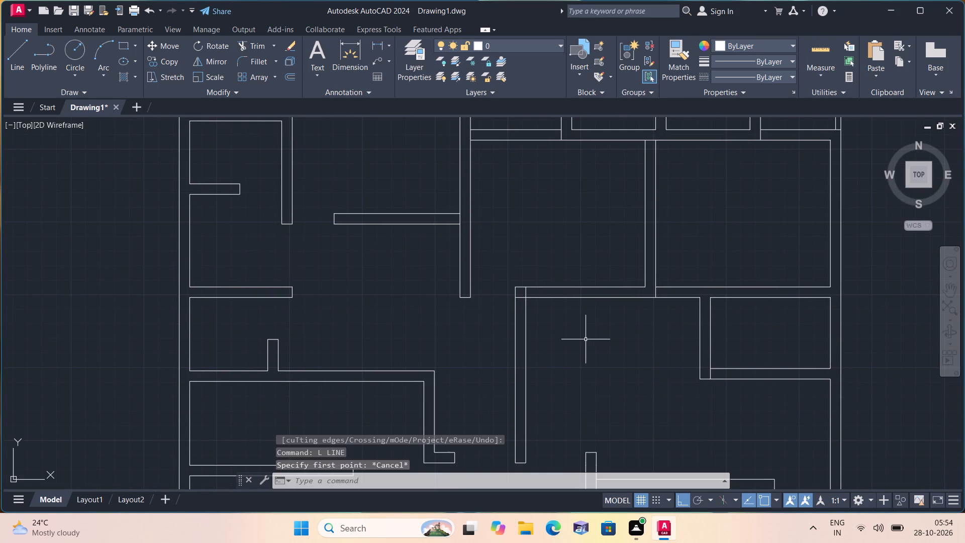
# Measure the horizontal gap between the central vertical wall's lower end and the facing wall corner with a linear dimension.
pyautogui.click(383, 49)
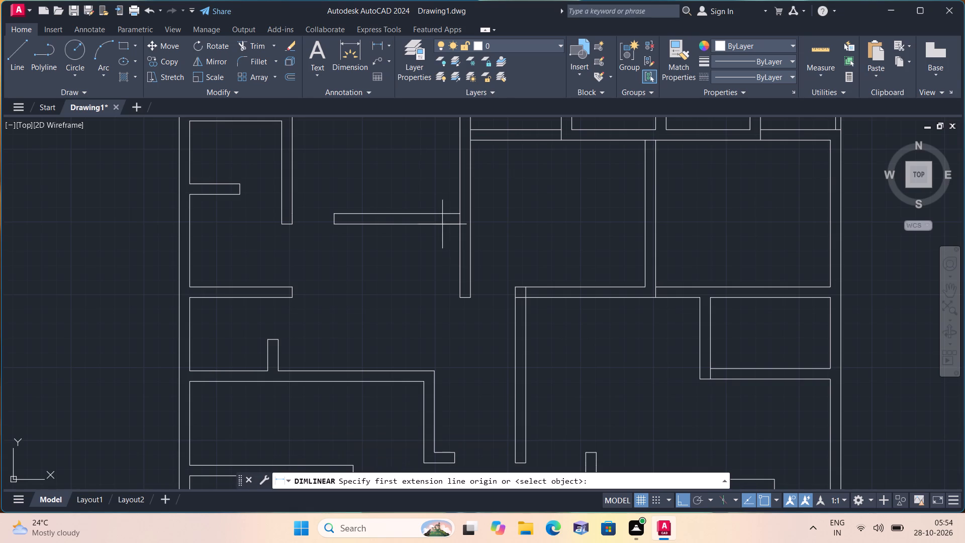
pyautogui.click(515, 288)
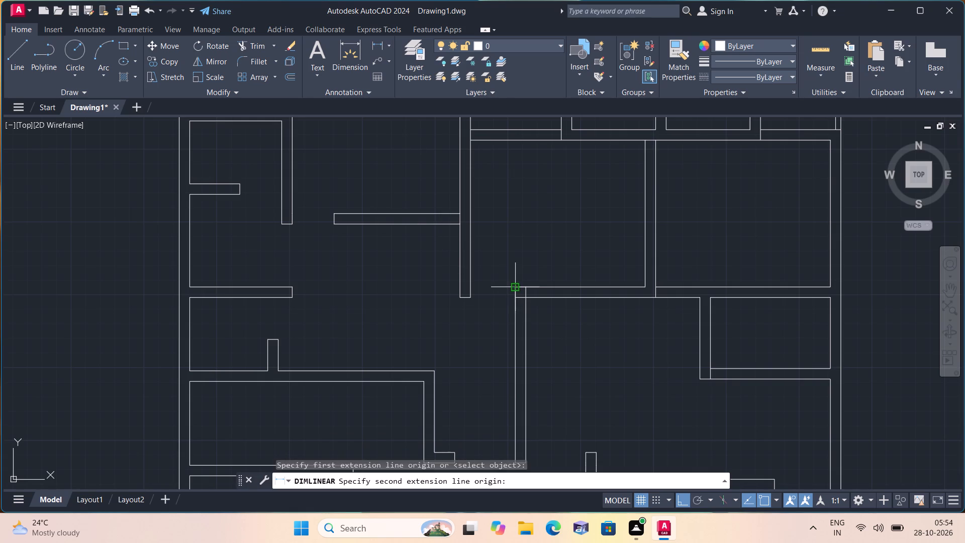
pyautogui.scroll(3, 479, 280)
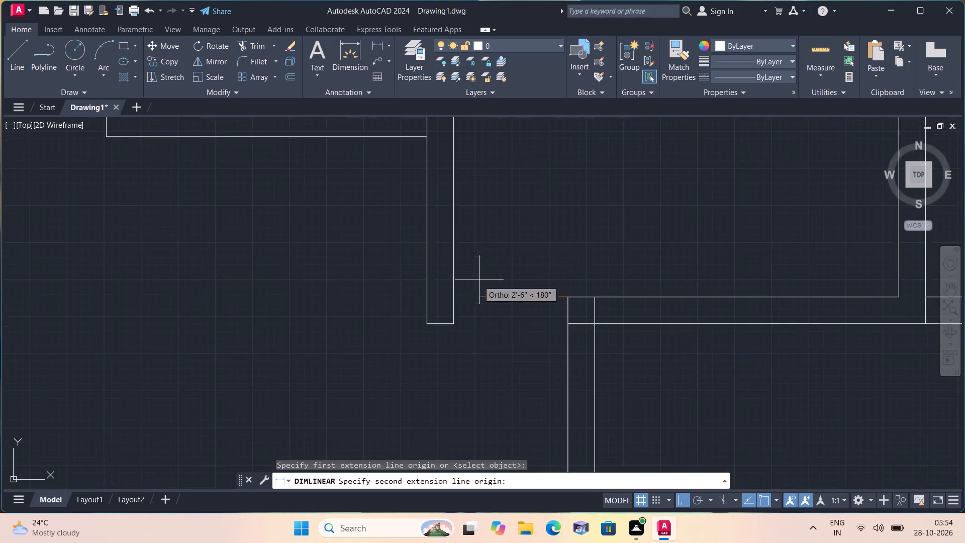
pyautogui.click(441, 304)
pyautogui.scroll(1, 616, 305)
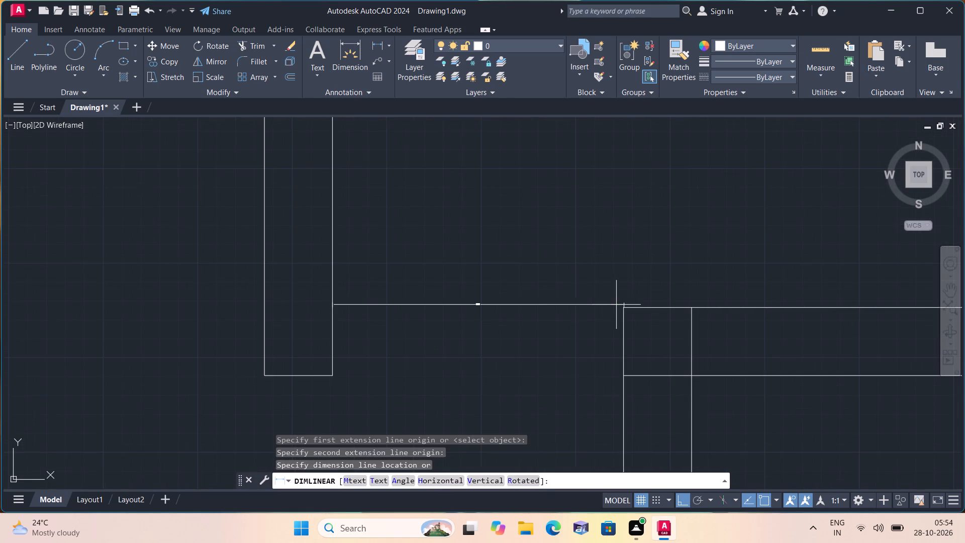
pyautogui.scroll(3, 546, 308)
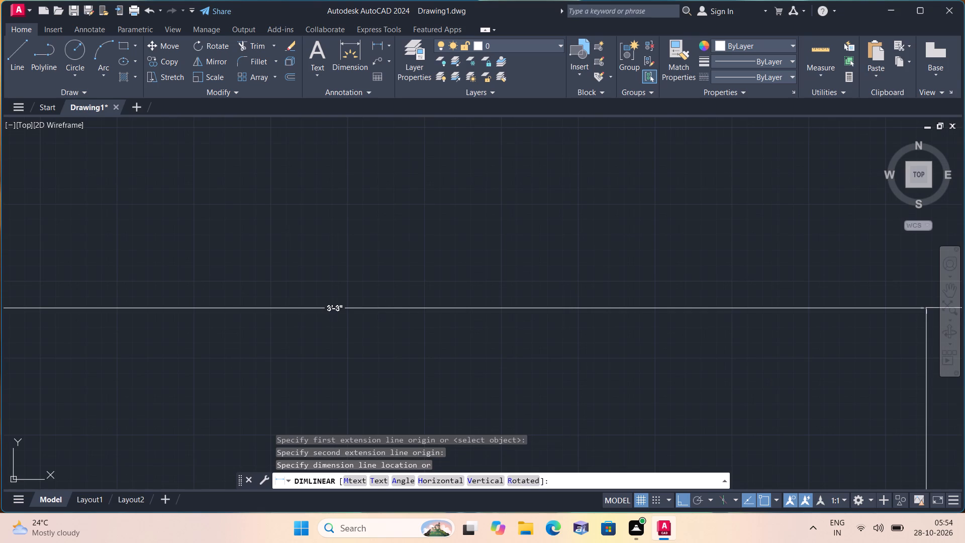
pyautogui.scroll(-3, 502, 308)
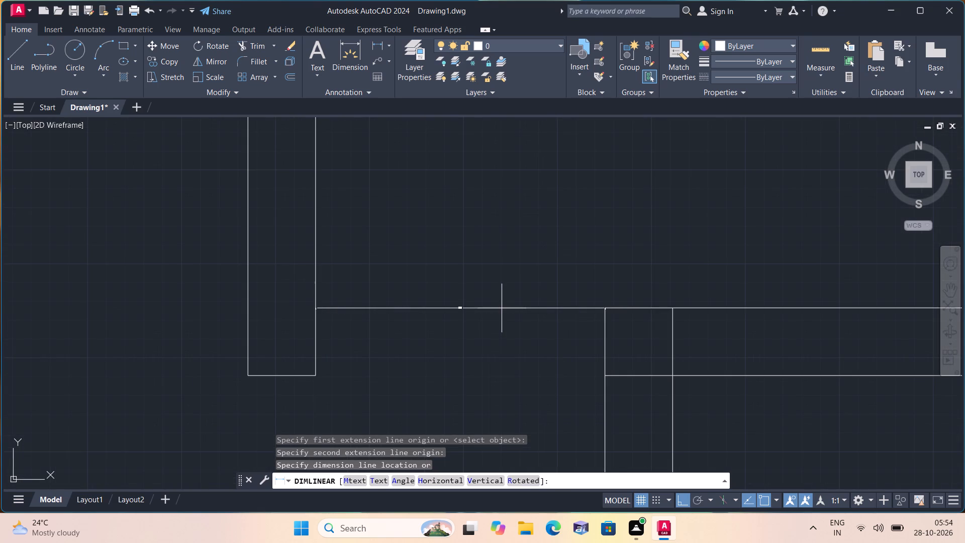
pyautogui.press('Escape')
# Draw lines marking the opening between the vertical bedroom partition and the small room's west wall, extending that wall's outer face up through the horizontal wall.
pyautogui.scroll(-3, 502, 308)
pyautogui.scroll(-1, 576, 355)
pyautogui.moveTo(576, 353); pyautogui.dragTo(555, 322, button='middle')
pyautogui.scroll(-1, 576, 353)
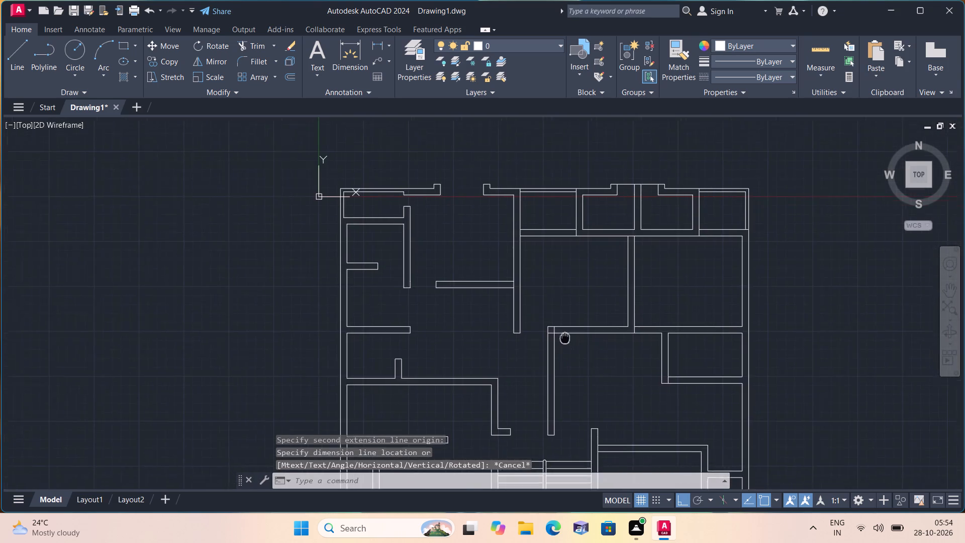
pyautogui.moveTo(555, 322); pyautogui.dragTo(520, 211, button='middle')
pyautogui.press('l')
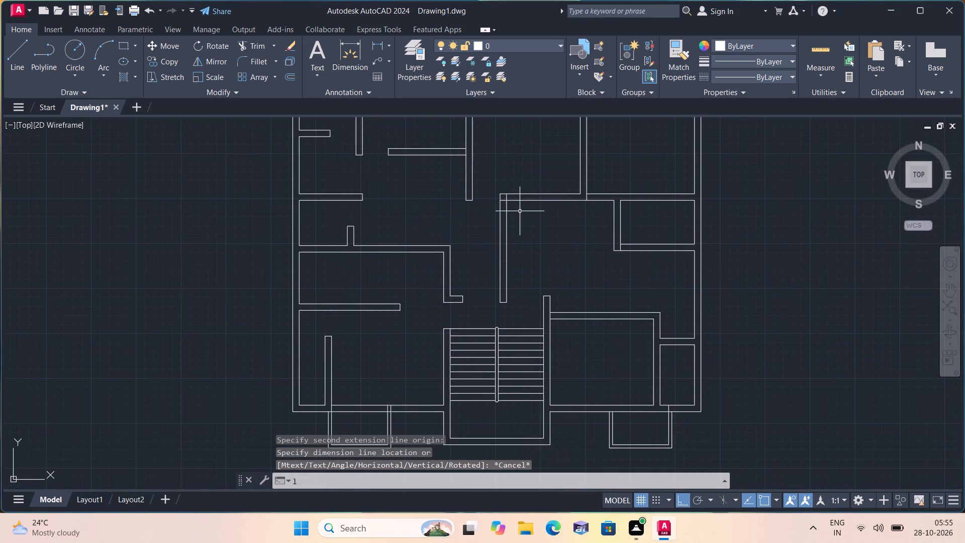
pyautogui.press('space')
pyautogui.scroll(1, 585, 201)
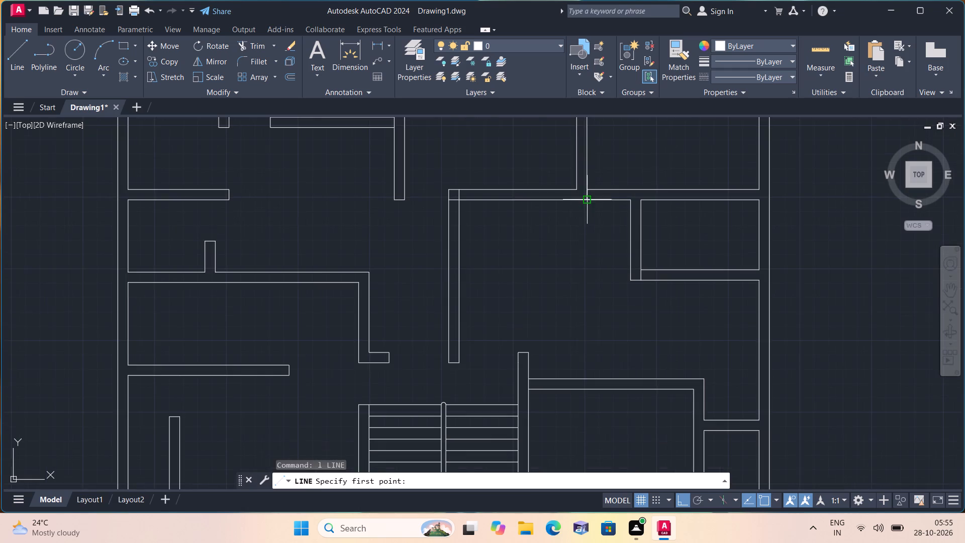
pyautogui.scroll(1, 589, 192)
pyautogui.click(588, 189)
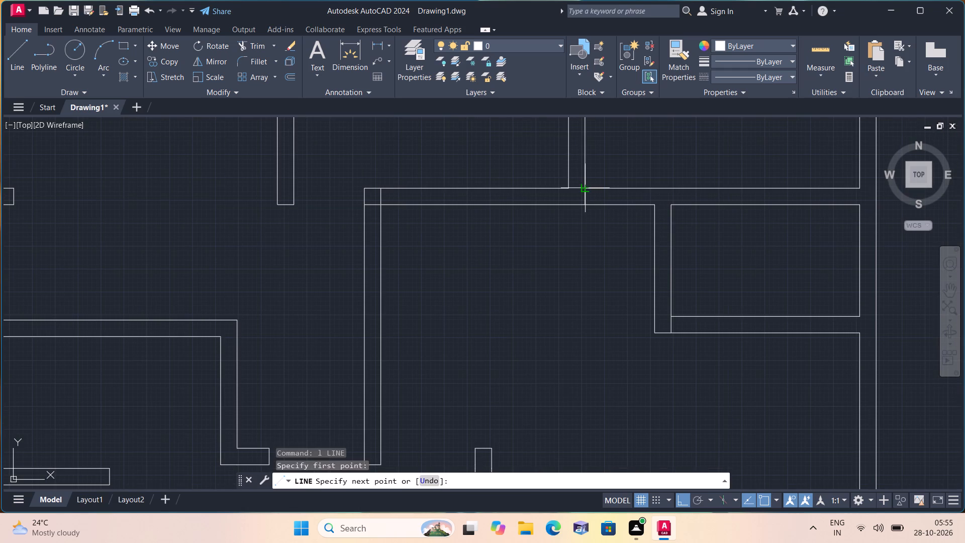
pyautogui.click(657, 189)
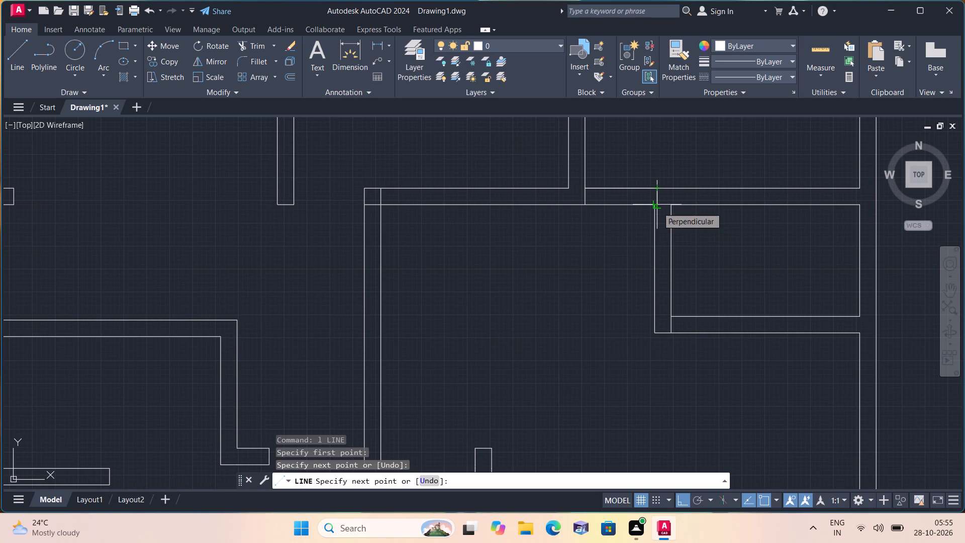
pyautogui.press('Escape')
pyautogui.press('space')
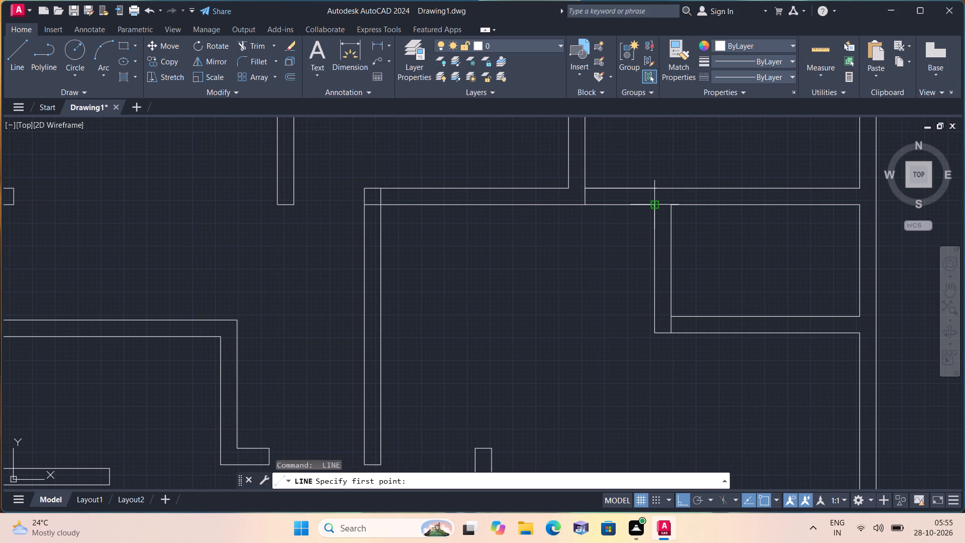
pyautogui.click(653, 205)
pyautogui.click(649, 186)
pyautogui.press('space')
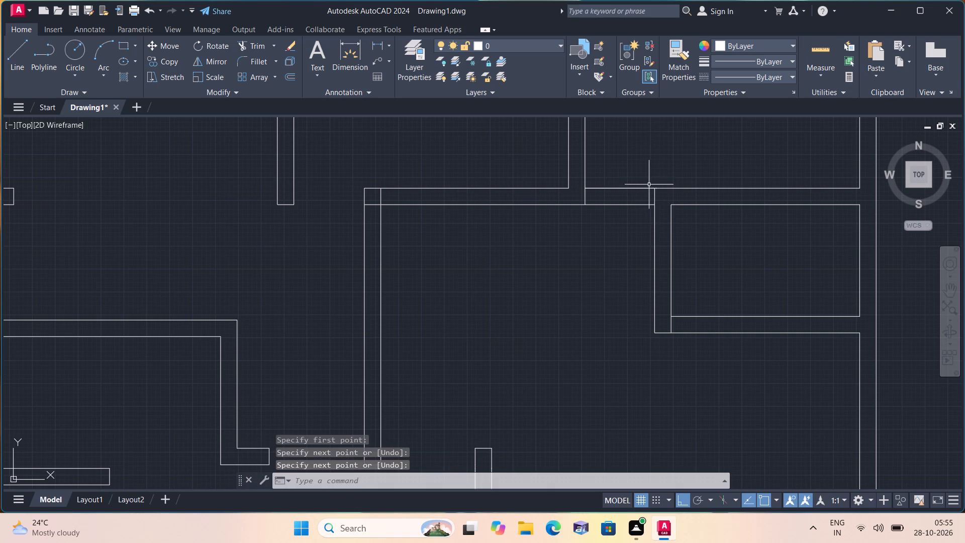
# Trim the horizontal wall's lines between the bedroom partition and the small room's wall to open the doorway.
pyautogui.write('trim')
pyautogui.press('space')
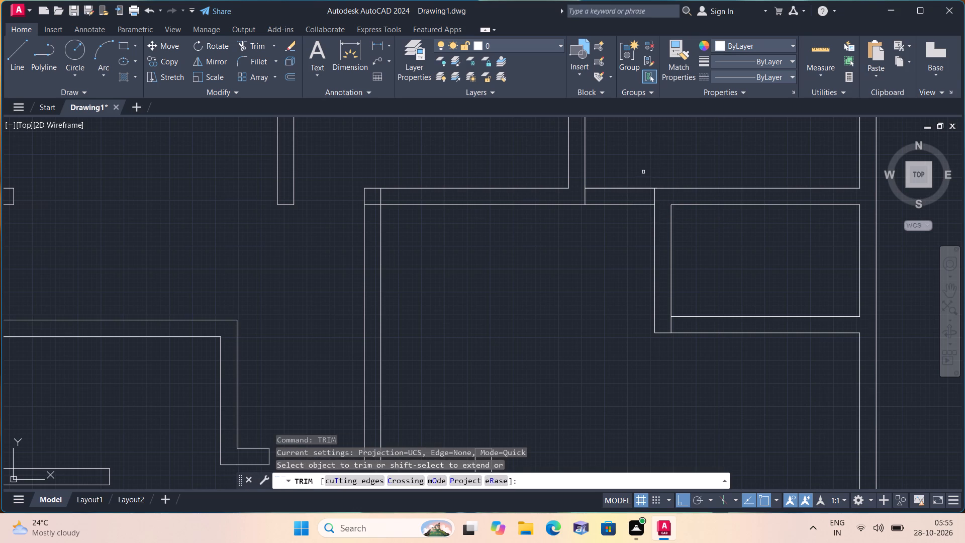
pyautogui.moveTo(642, 170); pyautogui.dragTo(613, 242)
pyautogui.press('space')
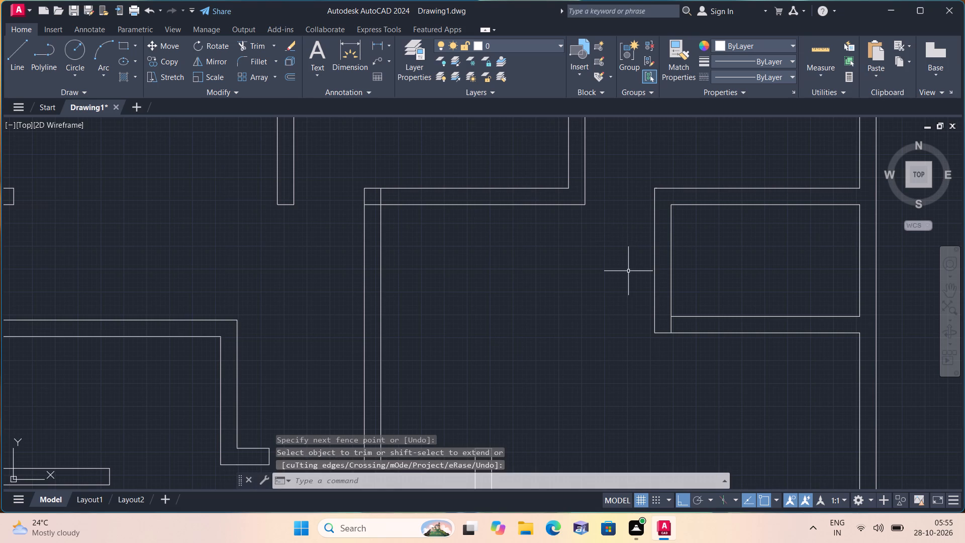
pyautogui.scroll(-1, 628, 271)
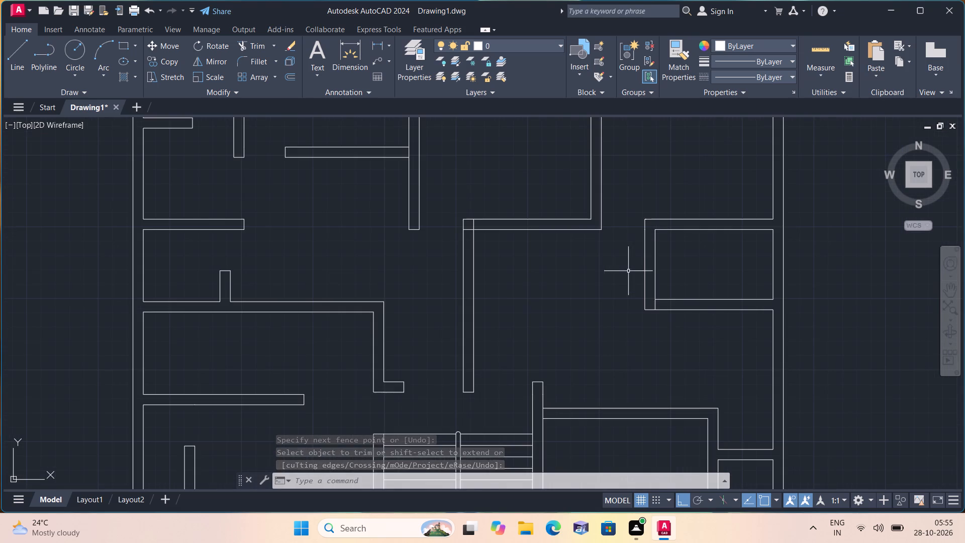
# Draw a short horizontal line across the lower end of the partition between the first two small rooms along the north wall.
pyautogui.scroll(-1, 572, 176)
pyautogui.moveTo(572, 177); pyautogui.dragTo(600, 303, button='middle')
pyautogui.scroll(-1, 592, 268)
pyautogui.moveTo(620, 266); pyautogui.dragTo(575, 274, button='middle')
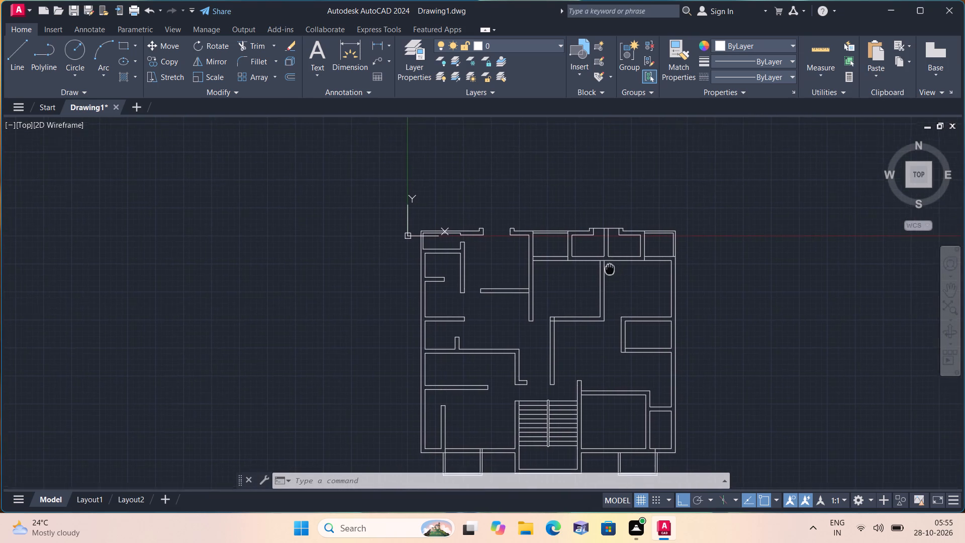
pyautogui.moveTo(575, 274); pyautogui.dragTo(545, 280, button='middle')
pyautogui.press('l')
pyautogui.press('space')
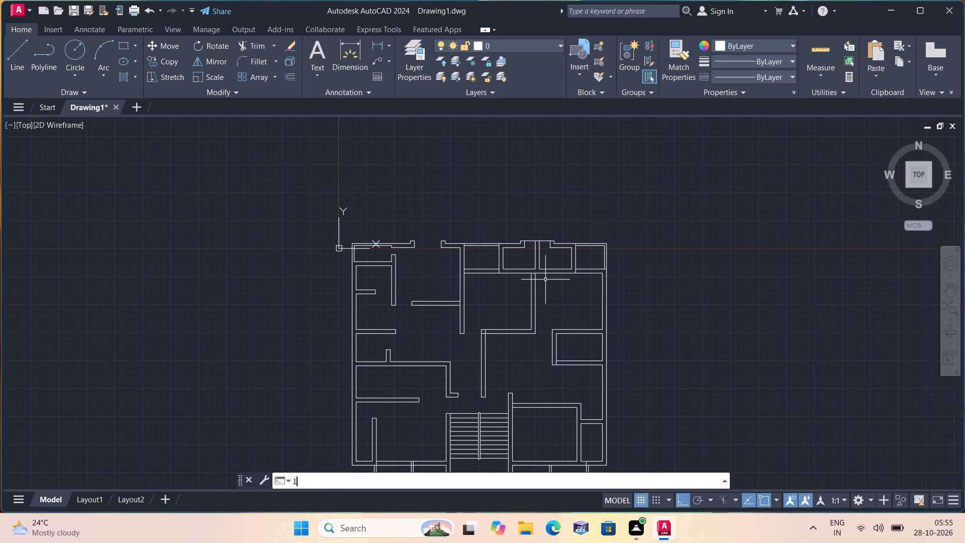
pyautogui.scroll(3, 545, 278)
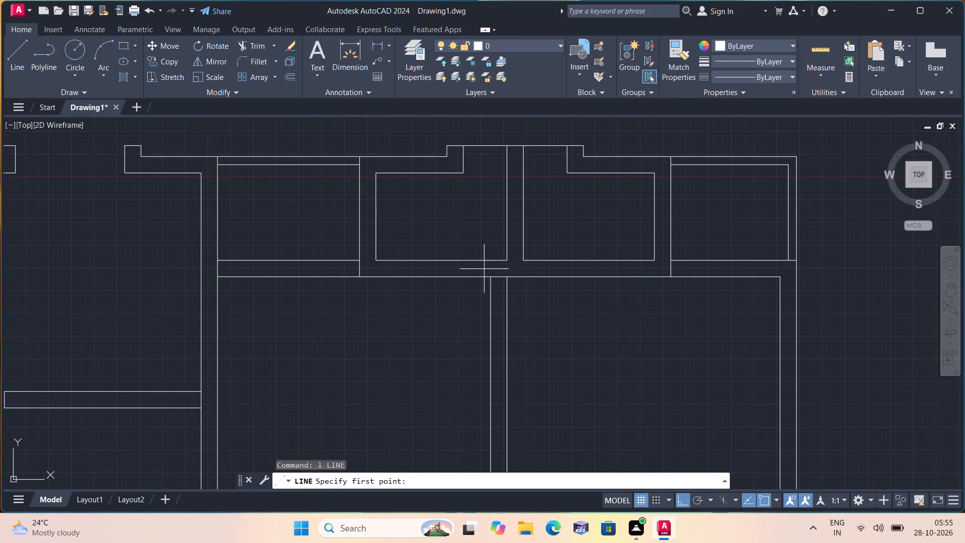
pyautogui.scroll(1, 412, 260)
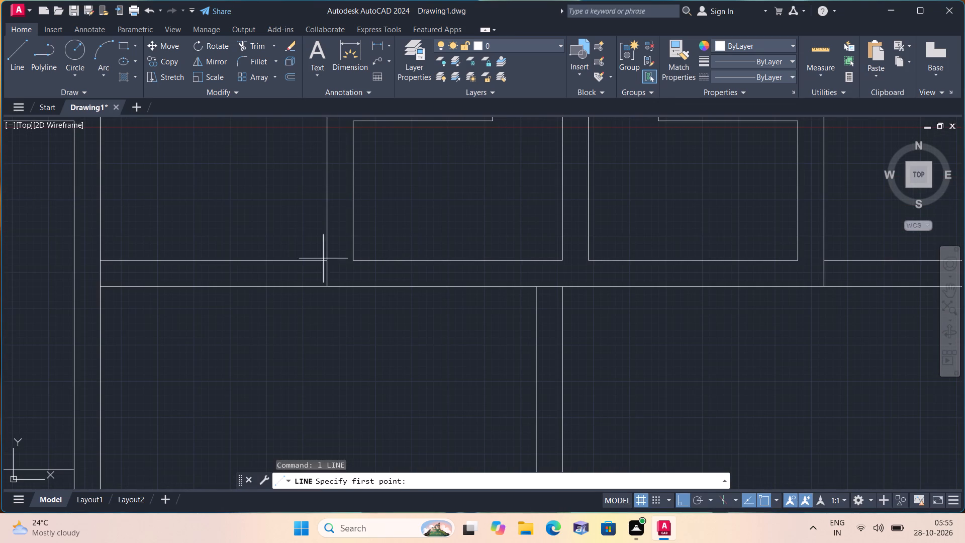
pyautogui.click(329, 259)
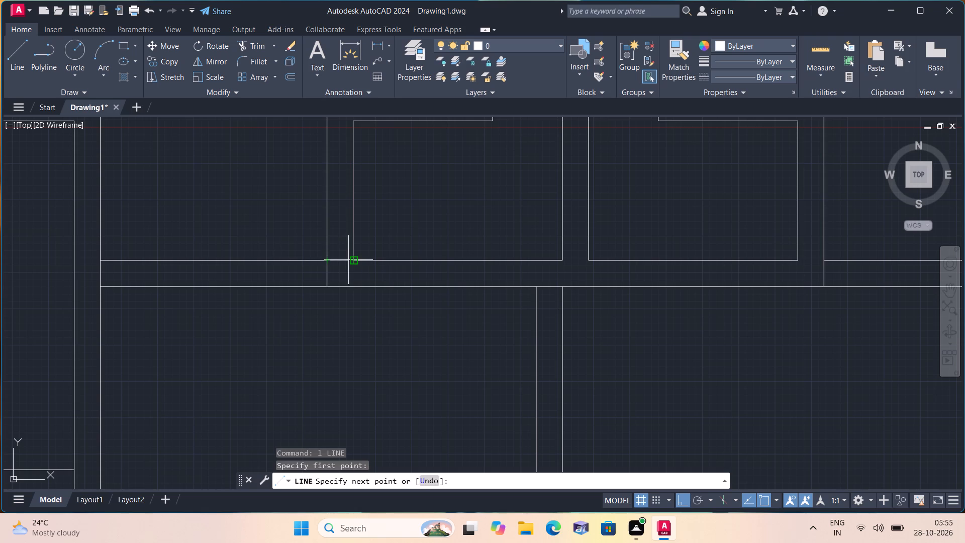
pyautogui.click(353, 260)
pyautogui.scroll(-1, 354, 227)
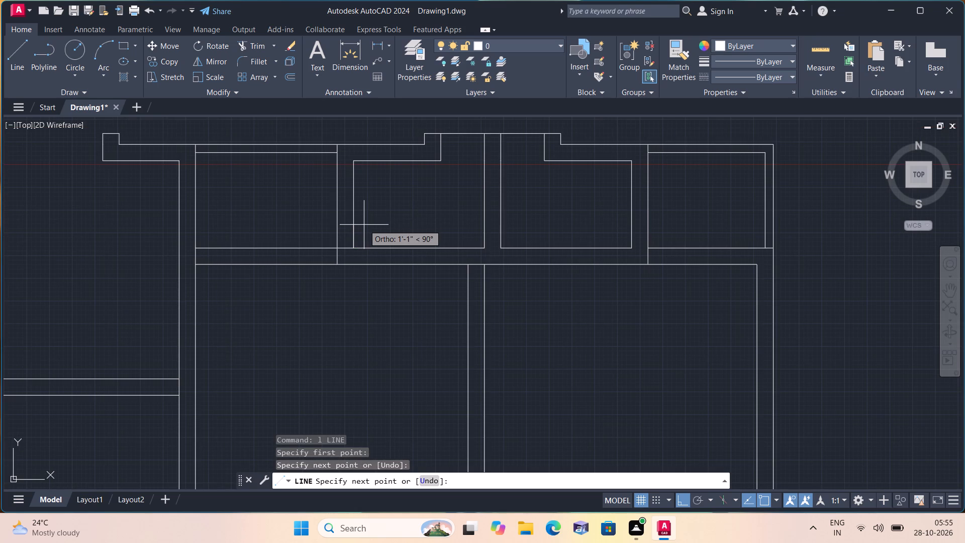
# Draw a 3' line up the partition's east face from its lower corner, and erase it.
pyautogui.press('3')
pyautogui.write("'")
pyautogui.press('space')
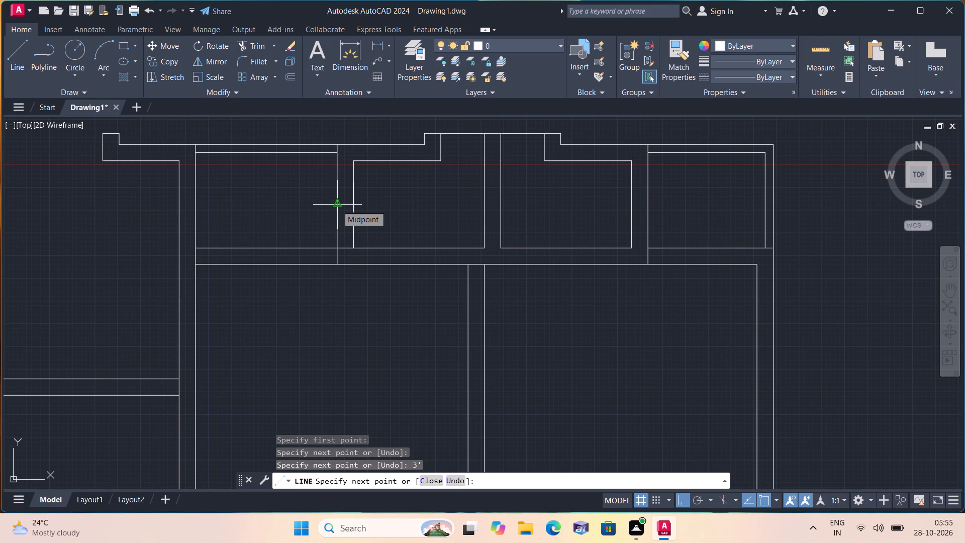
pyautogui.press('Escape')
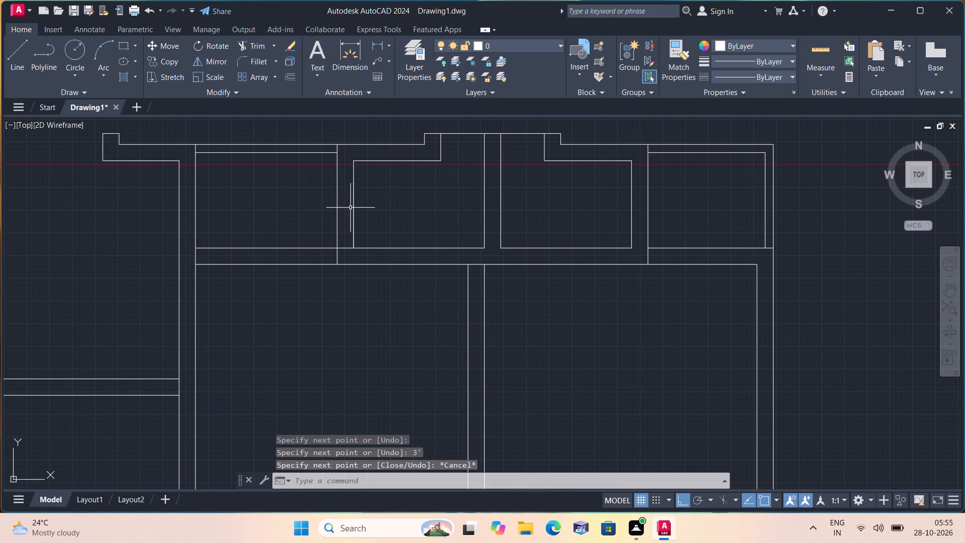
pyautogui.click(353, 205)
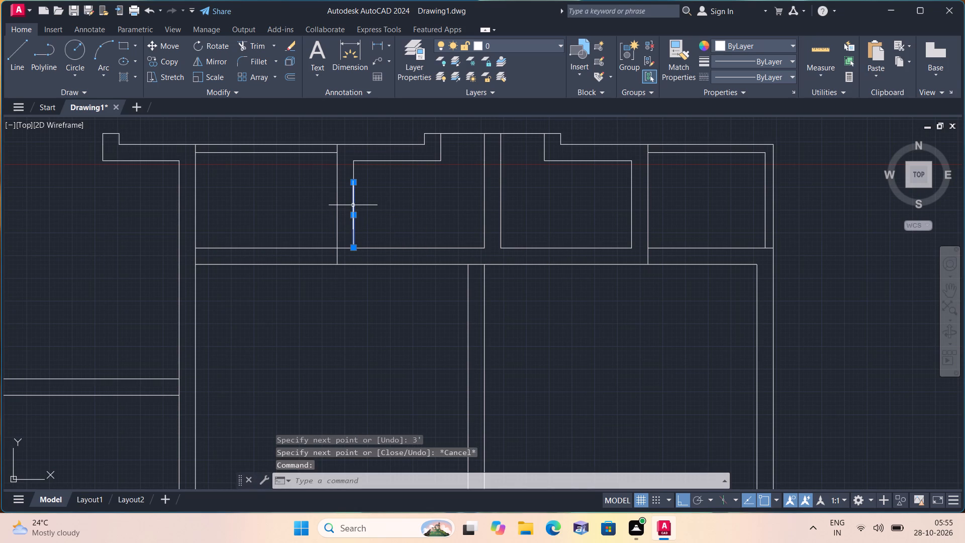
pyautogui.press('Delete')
# Draw a line 2' up the partition's east face from its lower corner and across to the west face as the door jamb.
pyautogui.press('l')
pyautogui.press('space')
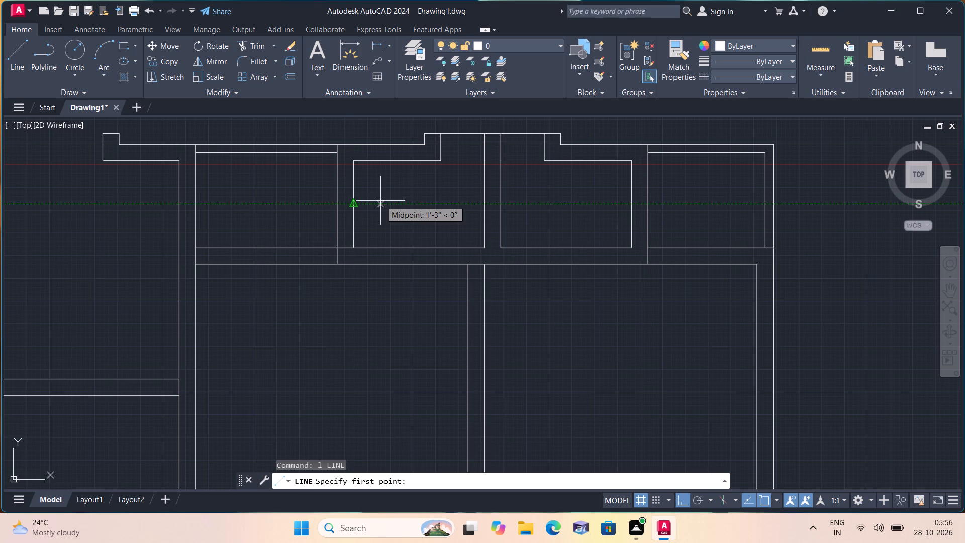
pyautogui.press('Escape')
pyautogui.press('space')
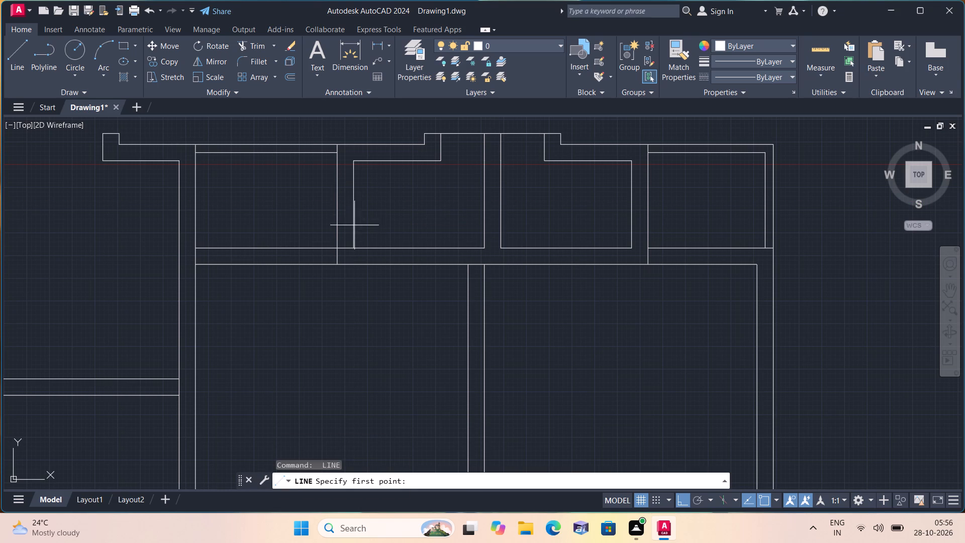
pyautogui.moveTo(354, 246); pyautogui.dragTo(354, 241)
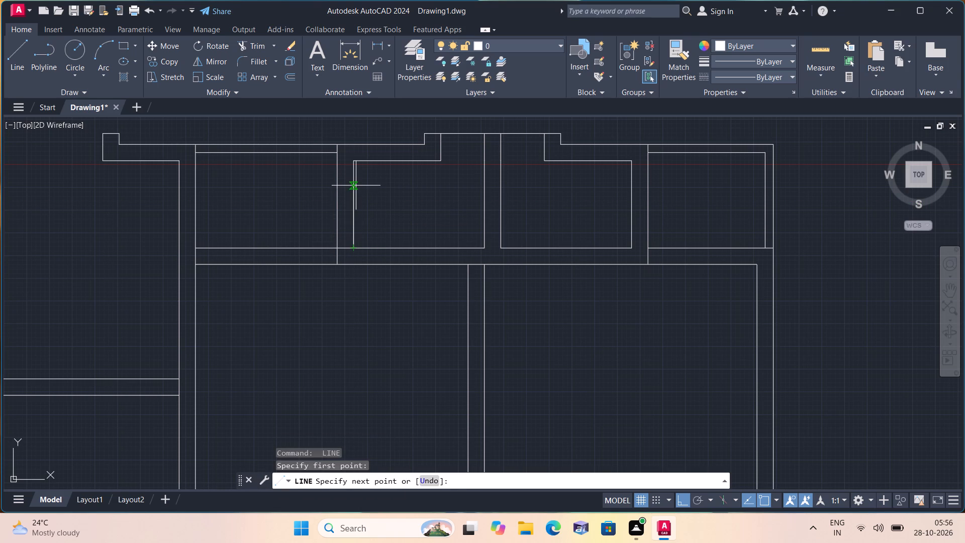
pyautogui.write("2'")
pyautogui.press('space')
pyautogui.click(337, 204)
pyautogui.press('space')
pyautogui.scroll(1, 348, 199)
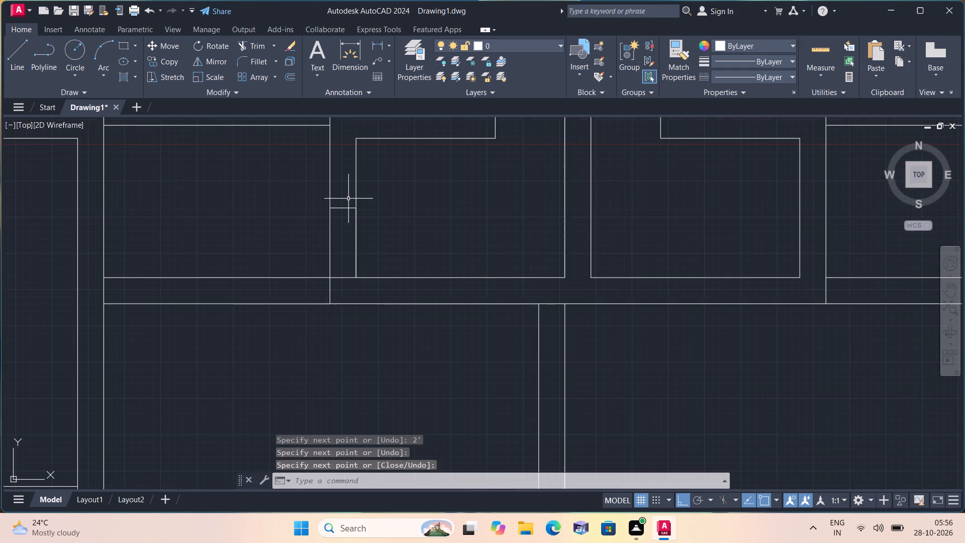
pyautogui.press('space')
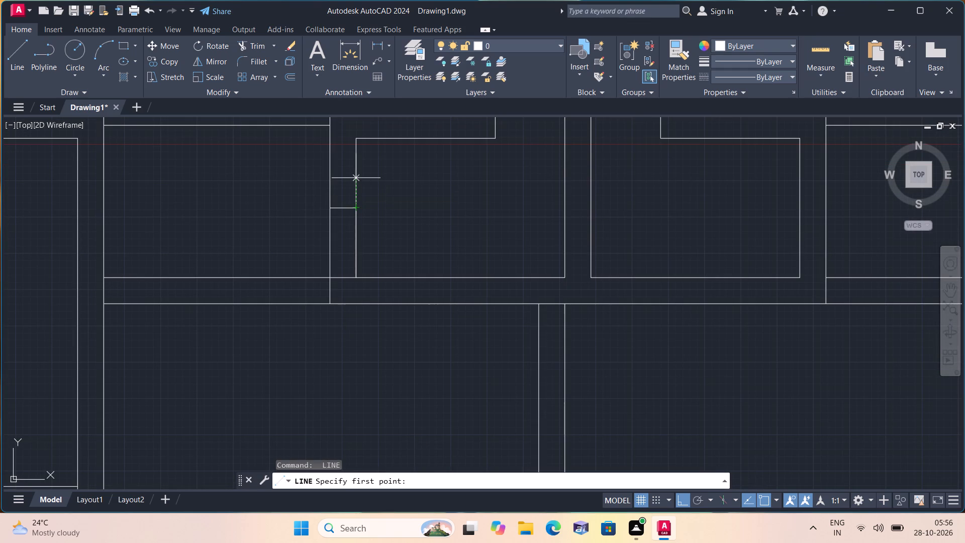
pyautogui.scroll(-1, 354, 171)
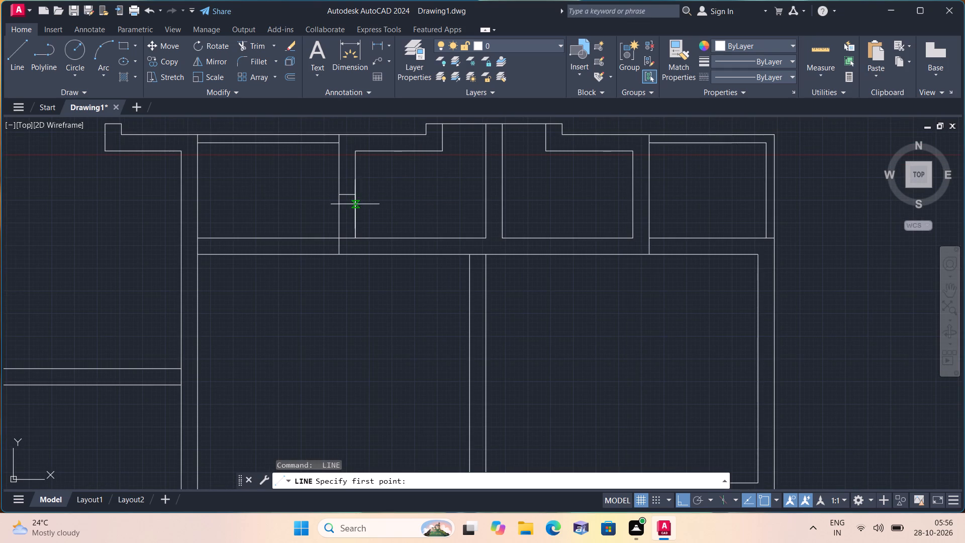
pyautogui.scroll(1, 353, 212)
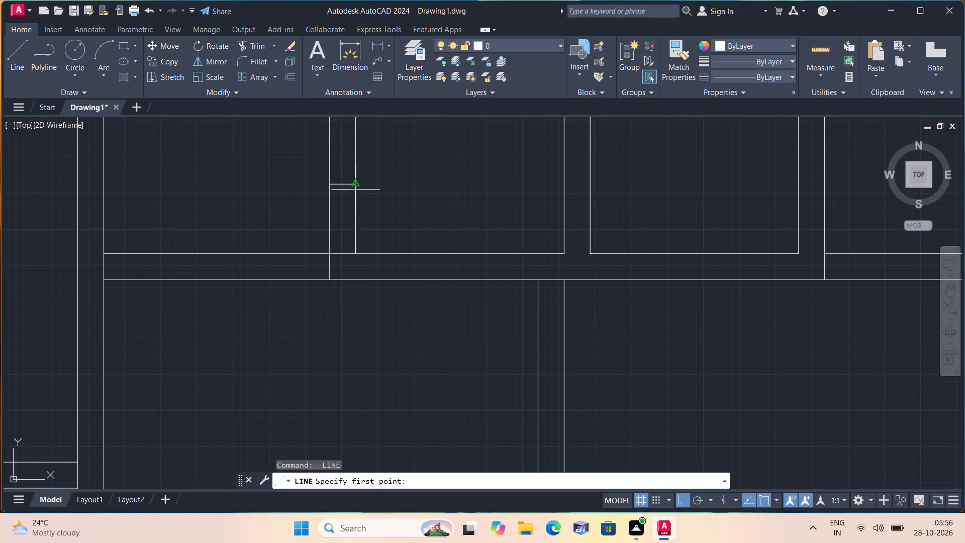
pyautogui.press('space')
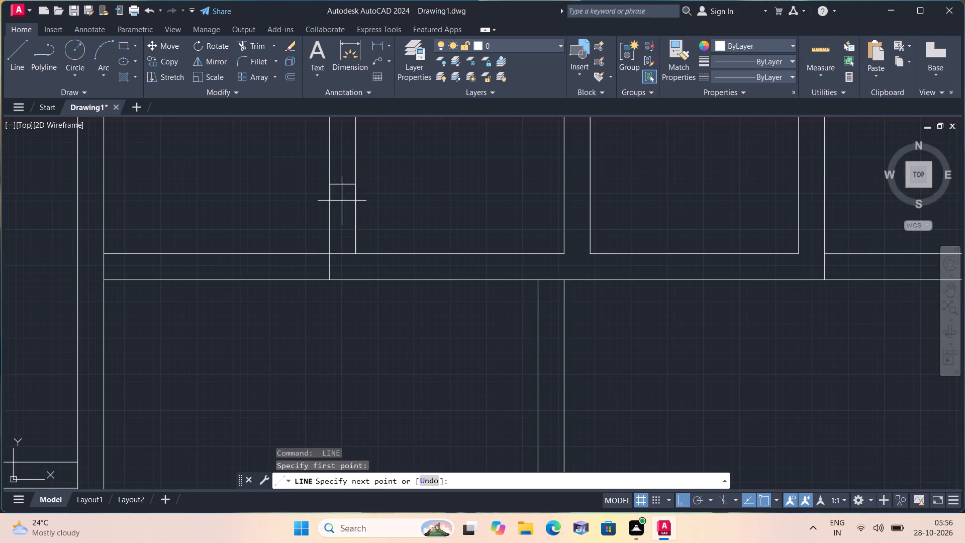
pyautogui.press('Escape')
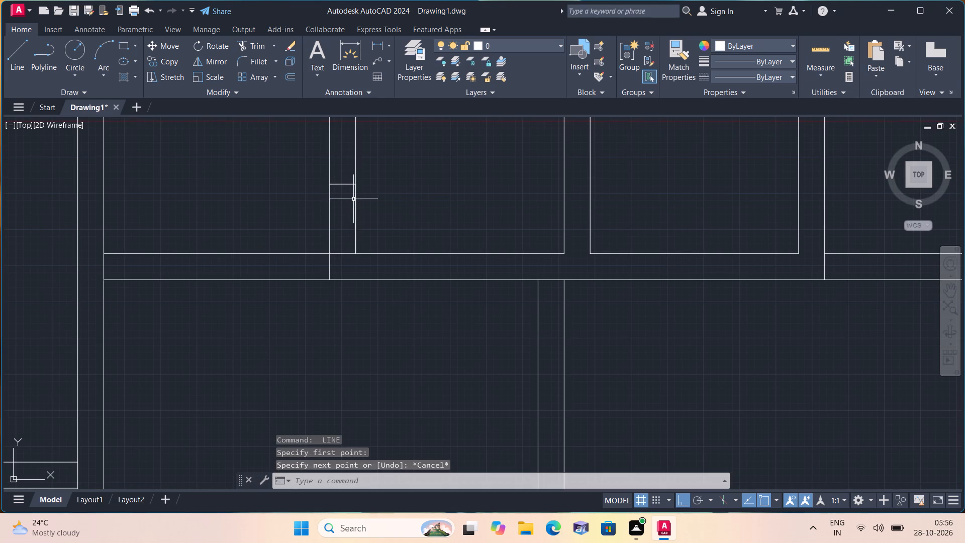
# Erase the 2' guide line lying over the partition's east face, keeping the jamb line.
pyautogui.click(354, 199)
pyautogui.press('Delete')
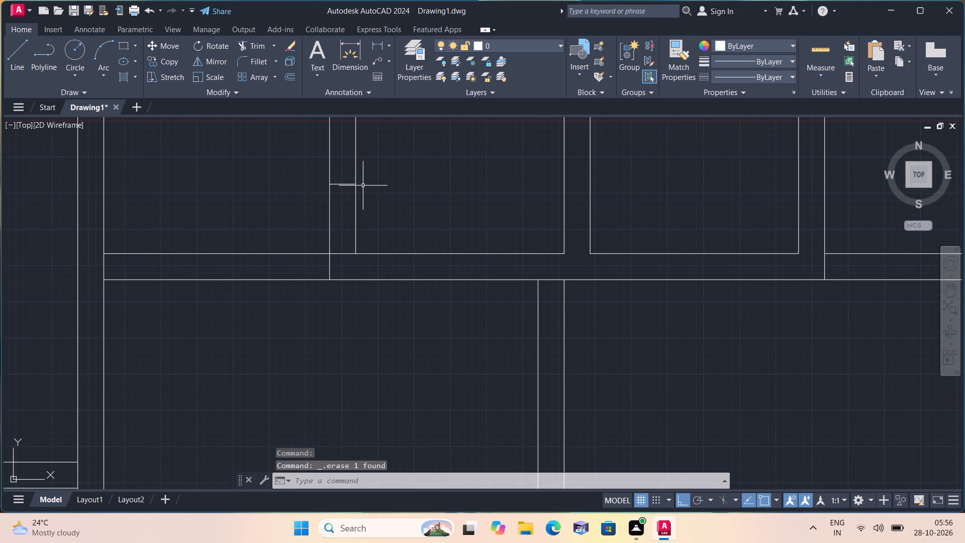
pyautogui.press('space')
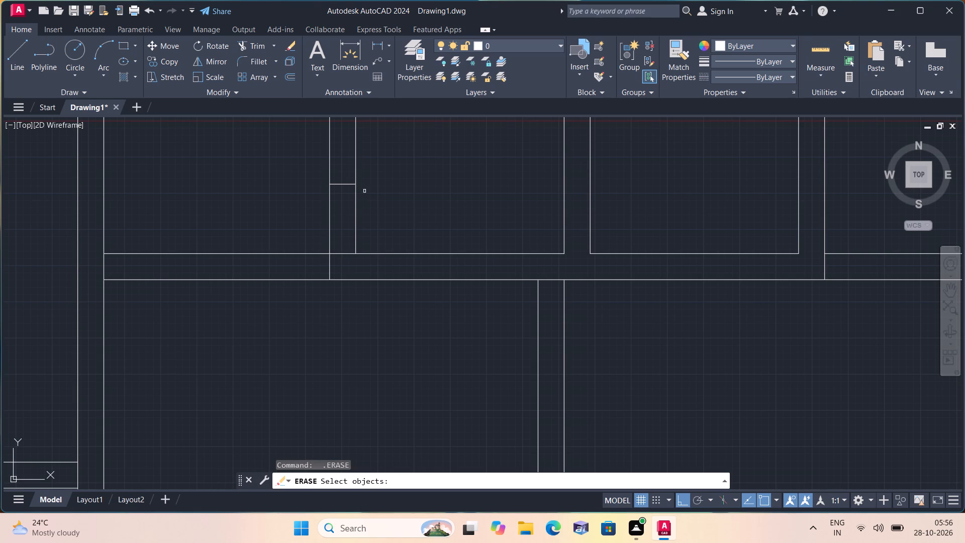
pyautogui.press('Escape')
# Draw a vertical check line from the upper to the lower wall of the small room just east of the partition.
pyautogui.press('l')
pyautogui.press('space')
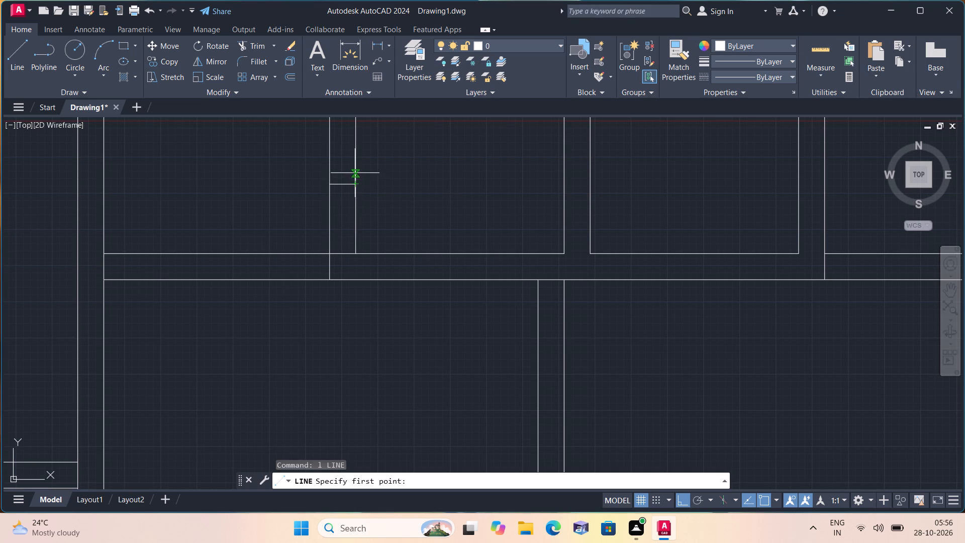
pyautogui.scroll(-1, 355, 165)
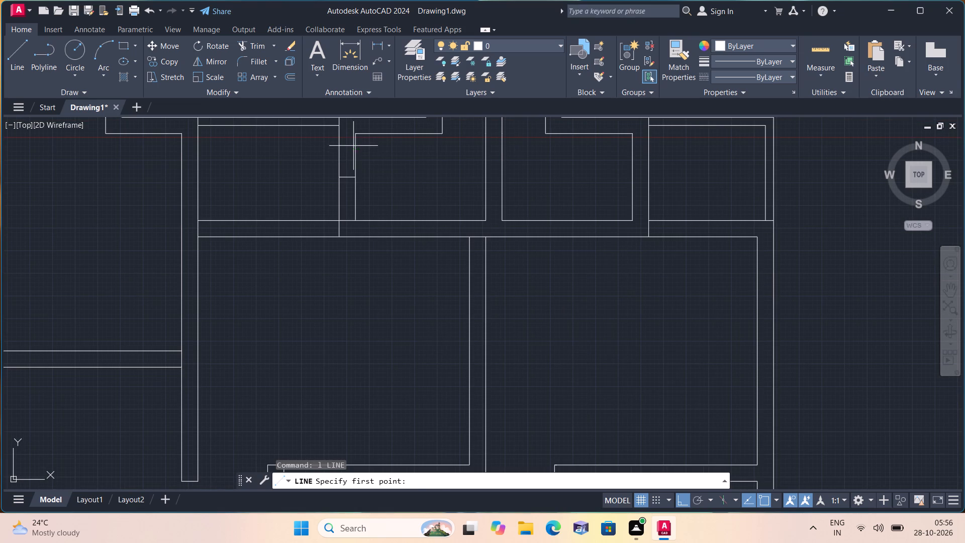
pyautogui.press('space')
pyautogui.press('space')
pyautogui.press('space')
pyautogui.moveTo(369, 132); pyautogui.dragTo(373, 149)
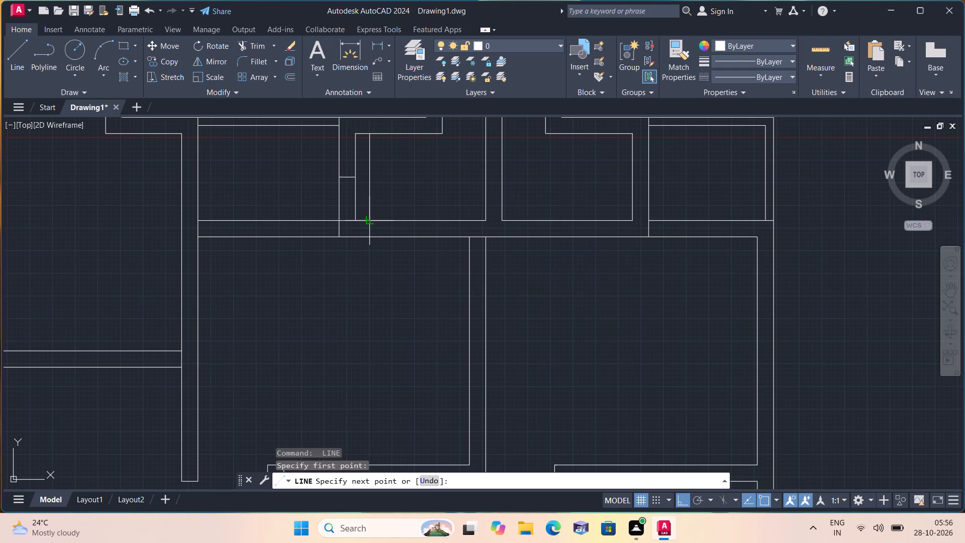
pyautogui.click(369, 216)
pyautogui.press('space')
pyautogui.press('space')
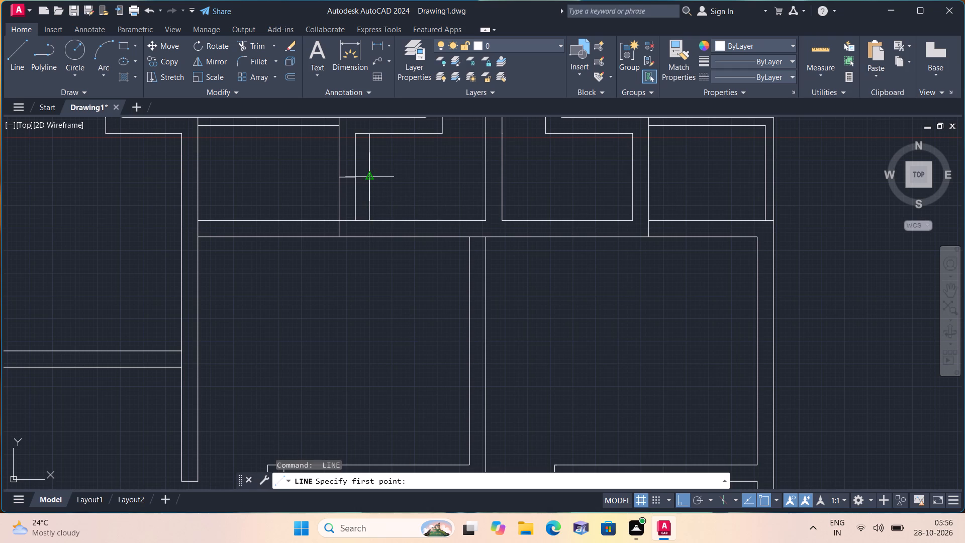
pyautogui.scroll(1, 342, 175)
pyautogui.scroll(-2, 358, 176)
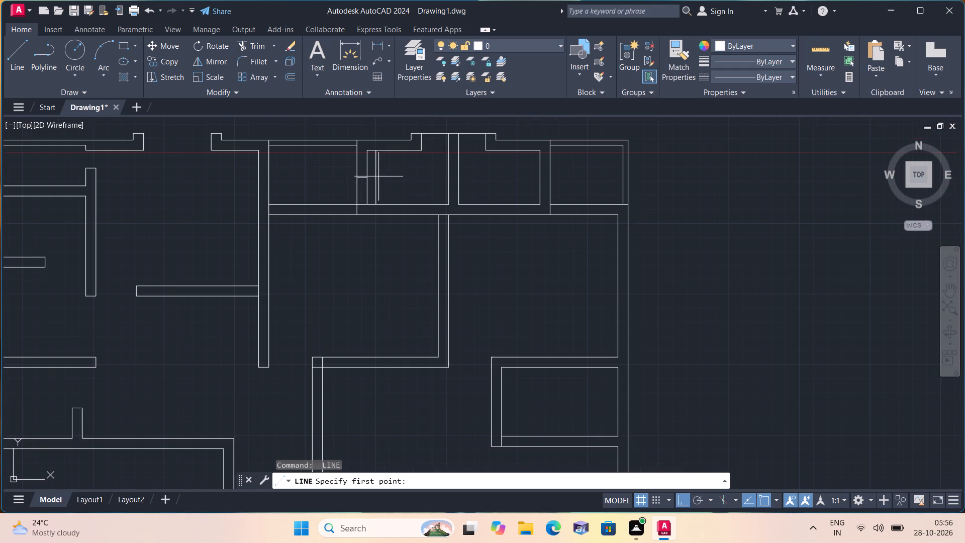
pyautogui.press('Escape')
# Trim away the vertical check line and both partition lines below the jamb line to open the doorway between the two small rooms.
pyautogui.scroll(2, 382, 174)
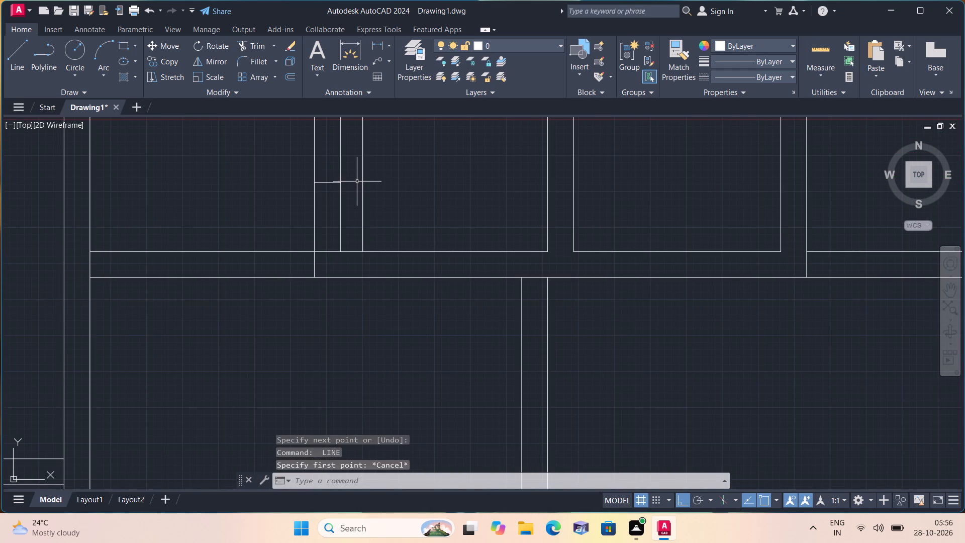
pyautogui.press('t')
pyautogui.press('r')
pyautogui.press('i')
pyautogui.write('m')
pyautogui.press('space')
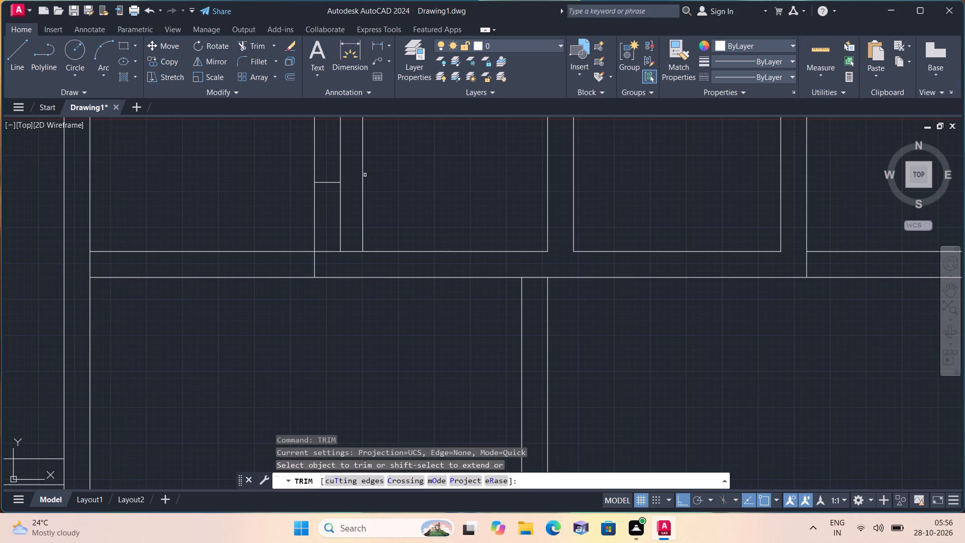
pyautogui.click(363, 172)
pyautogui.moveTo(360, 202); pyautogui.dragTo(319, 218)
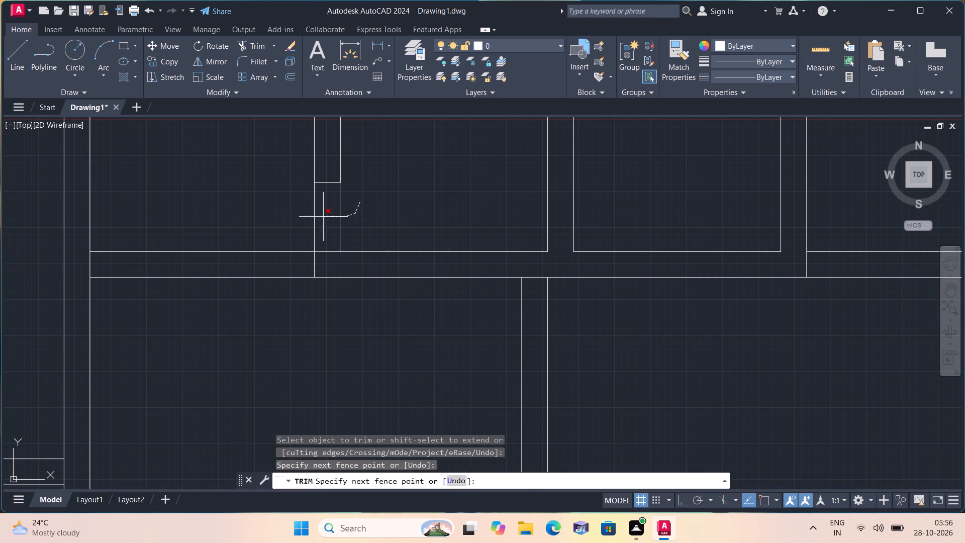
pyautogui.moveTo(319, 218); pyautogui.dragTo(306, 213)
pyautogui.scroll(1, 316, 206)
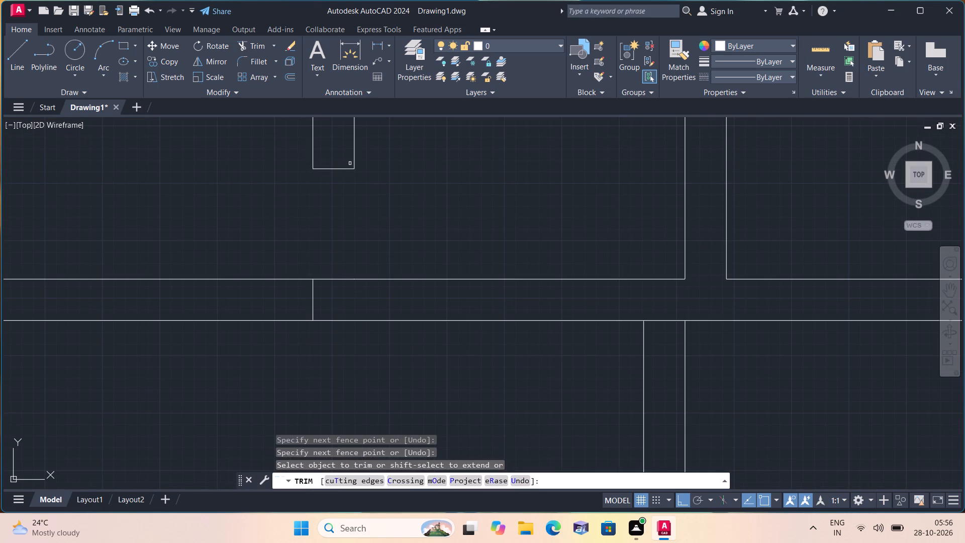
pyautogui.scroll(-3, 412, 187)
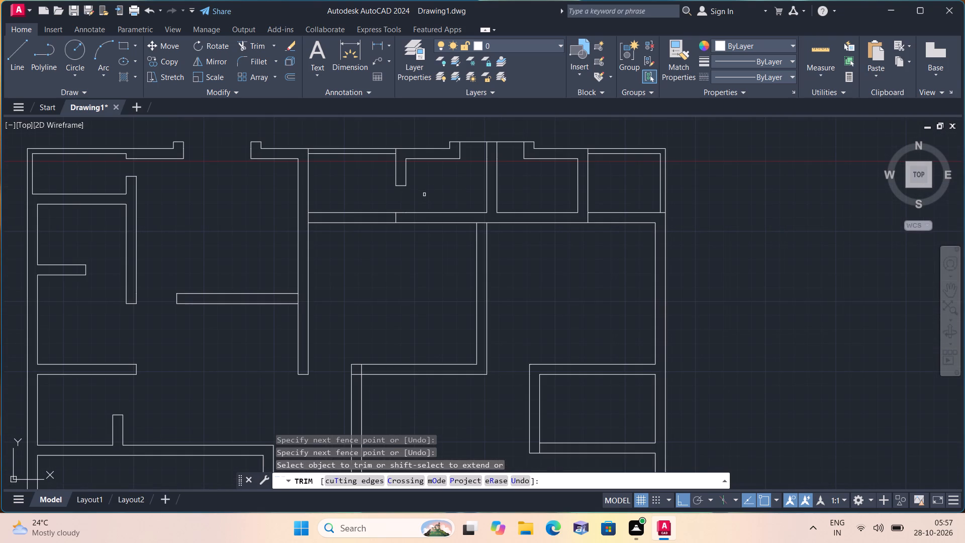
pyautogui.press('Escape')
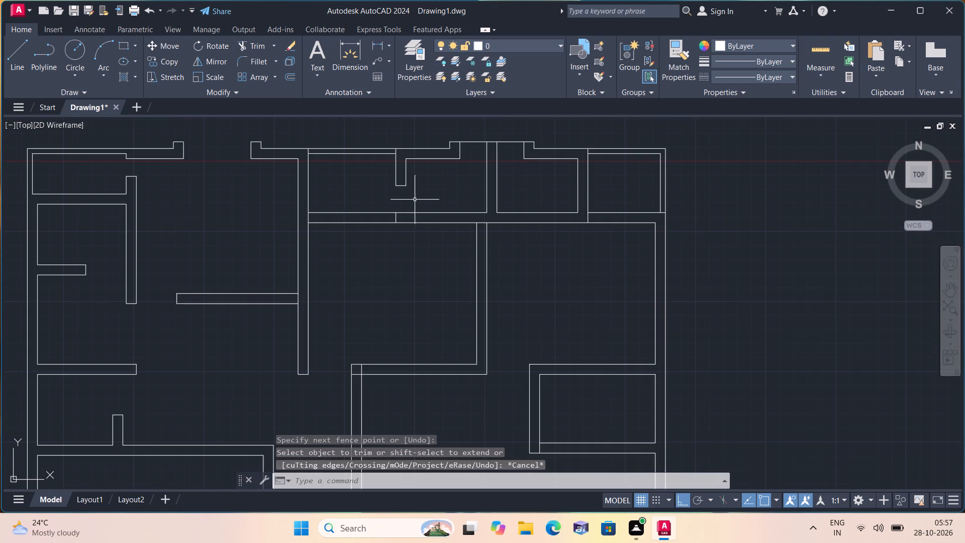
# Draw a line across the east partition's base to its west face, 2' up that face, and back across as the door jamb.
pyautogui.press('l')
pyautogui.press('space')
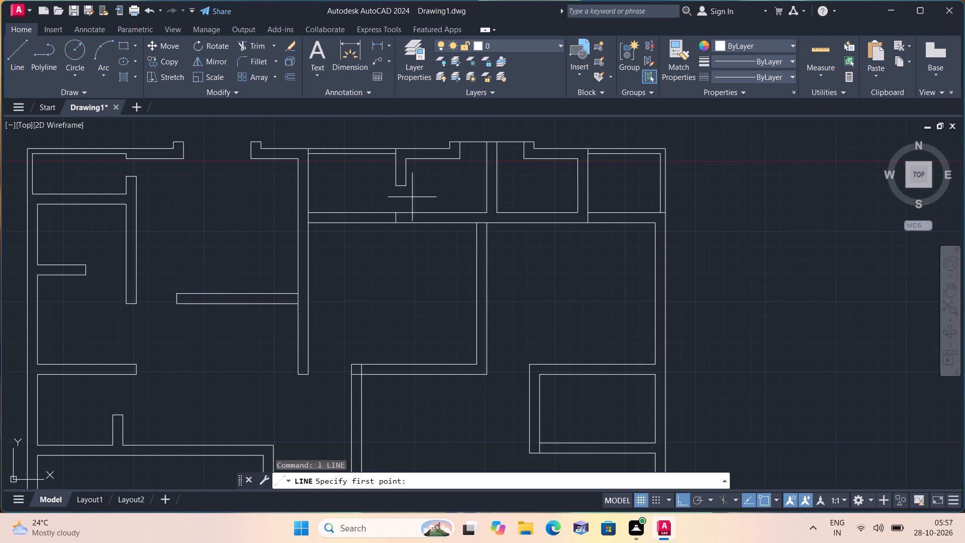
pyautogui.moveTo(433, 197); pyautogui.dragTo(428, 200, button='middle')
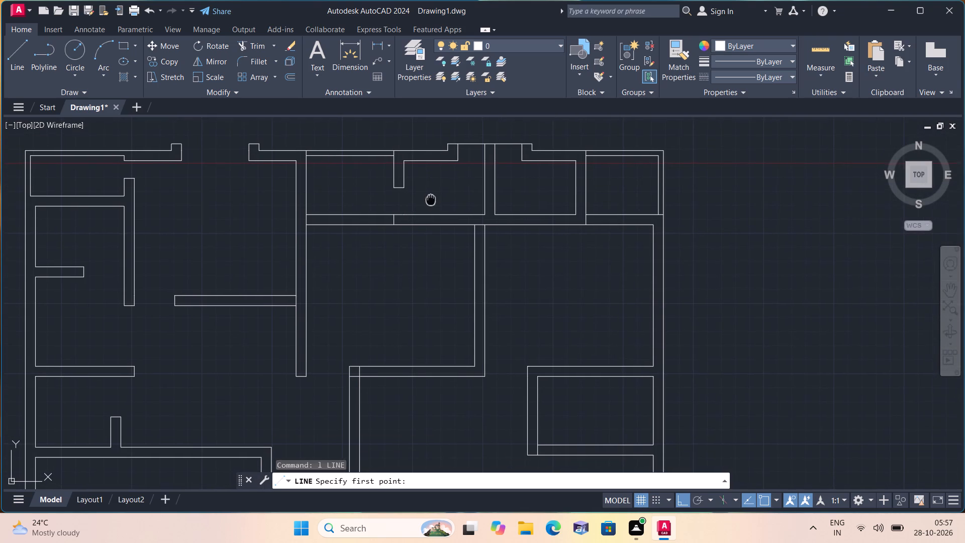
pyautogui.moveTo(428, 200); pyautogui.dragTo(382, 216, button='middle')
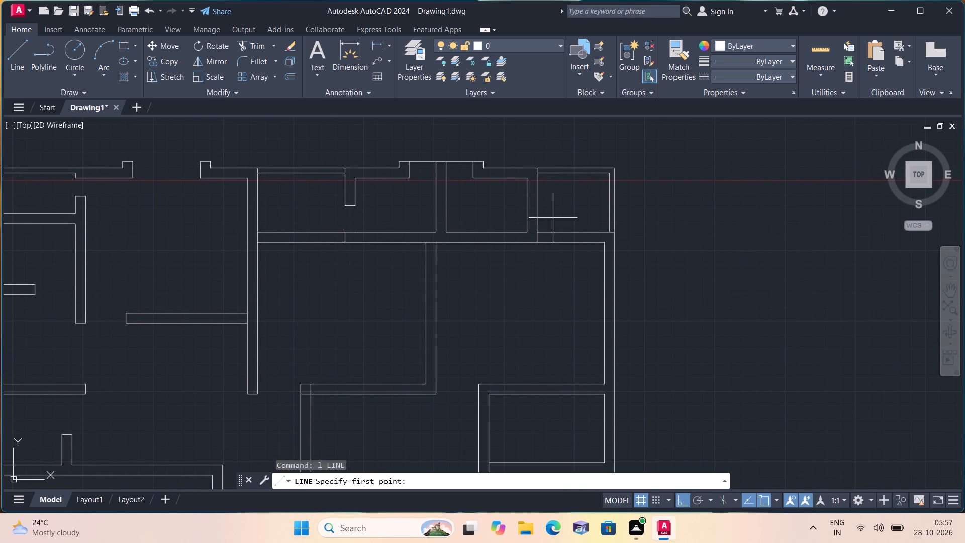
pyautogui.moveTo(569, 211); pyautogui.dragTo(533, 236, button='middle')
pyautogui.scroll(-1, 567, 212)
pyautogui.scroll(3, 515, 245)
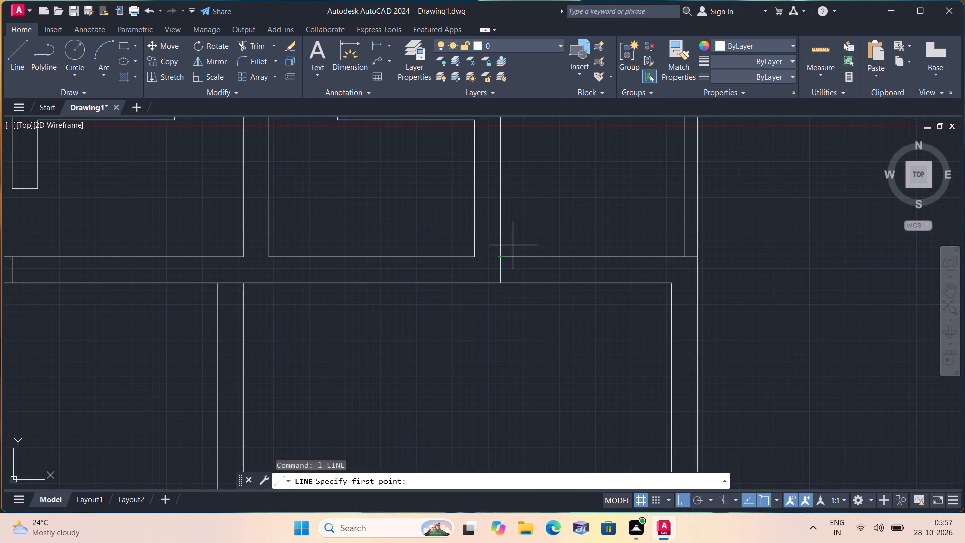
pyautogui.scroll(1, 512, 252)
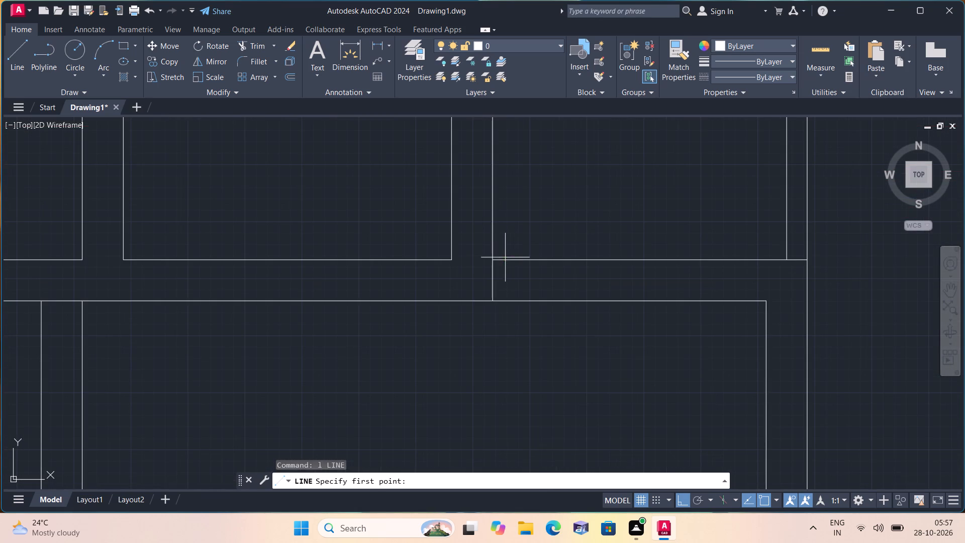
pyautogui.click(495, 258)
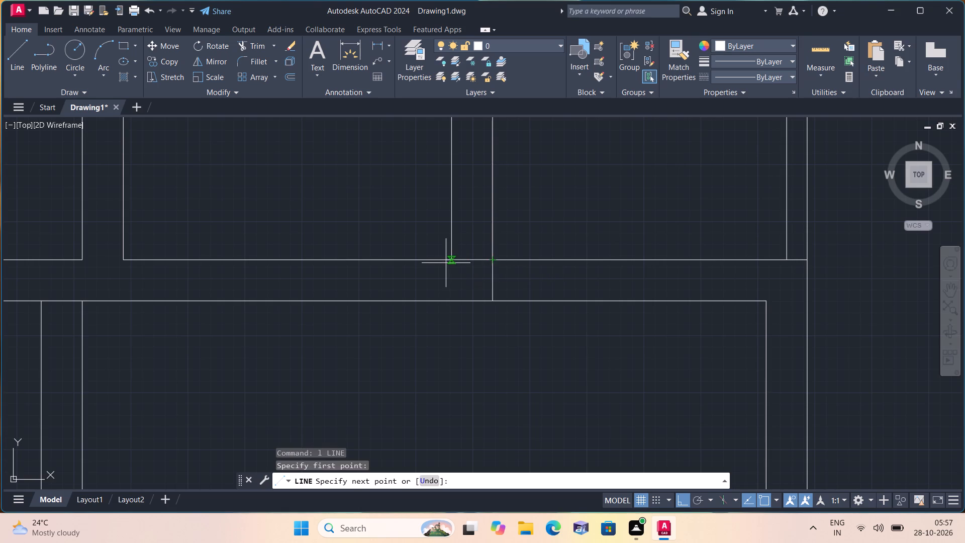
pyautogui.click(451, 261)
pyautogui.scroll(-2, 451, 261)
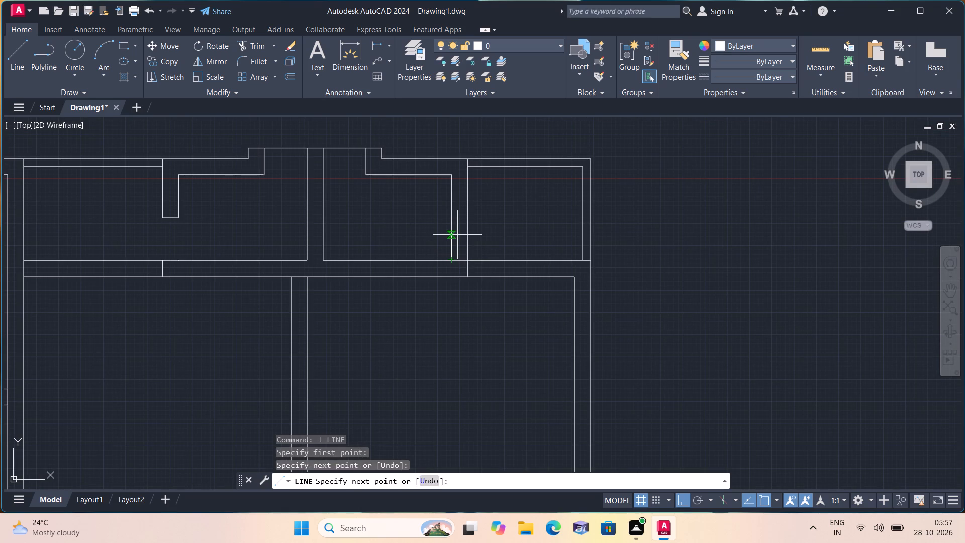
pyautogui.write("2'")
pyautogui.press('space')
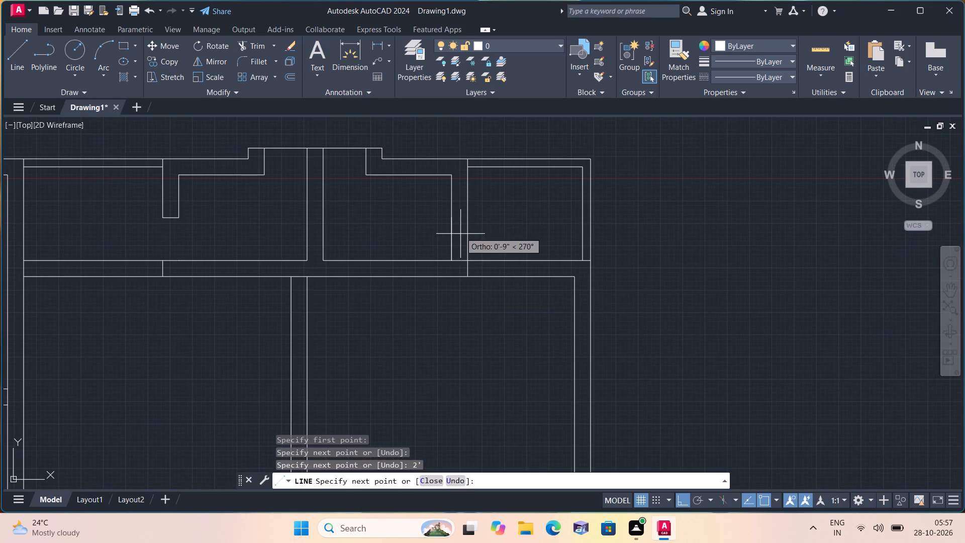
pyautogui.click(465, 217)
pyautogui.press('space')
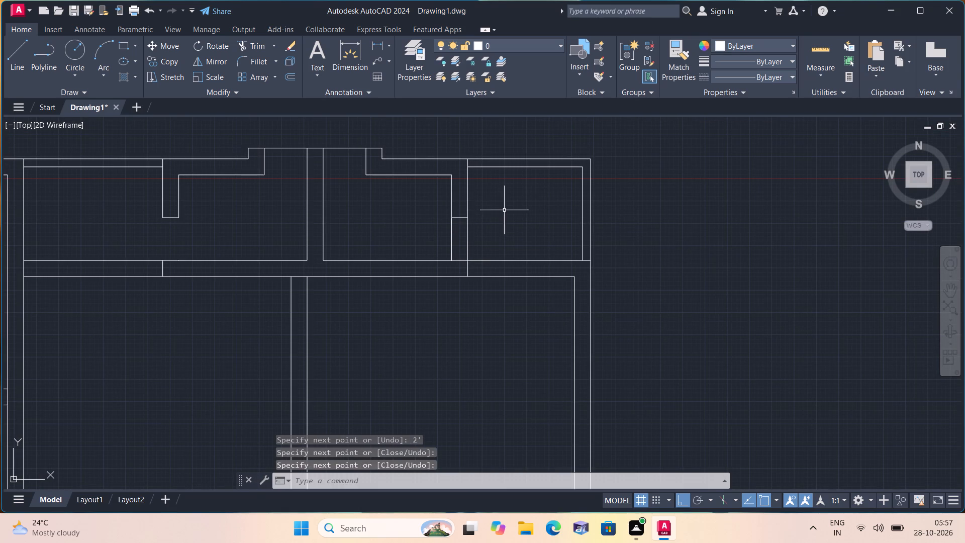
# Trim away both faces of the east partition below the jamb line to open the doorway.
pyautogui.press('t')
pyautogui.press('r')
pyautogui.press('i')
pyautogui.press('m')
pyautogui.press('space')
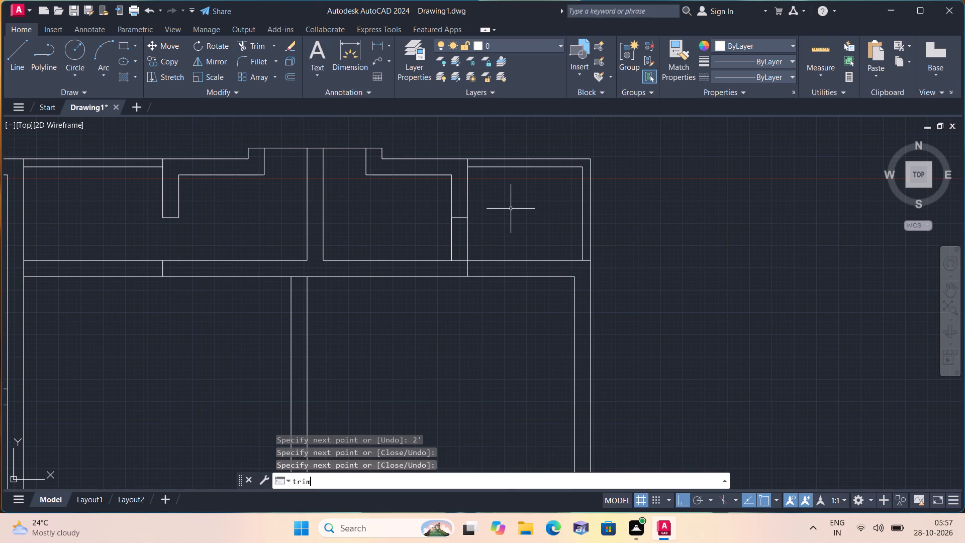
pyautogui.moveTo(507, 247); pyautogui.dragTo(443, 250)
# Trim away the outer wall lines closing the two top-wall openings on either side of the central partition.
pyautogui.scroll(-1, 458, 261)
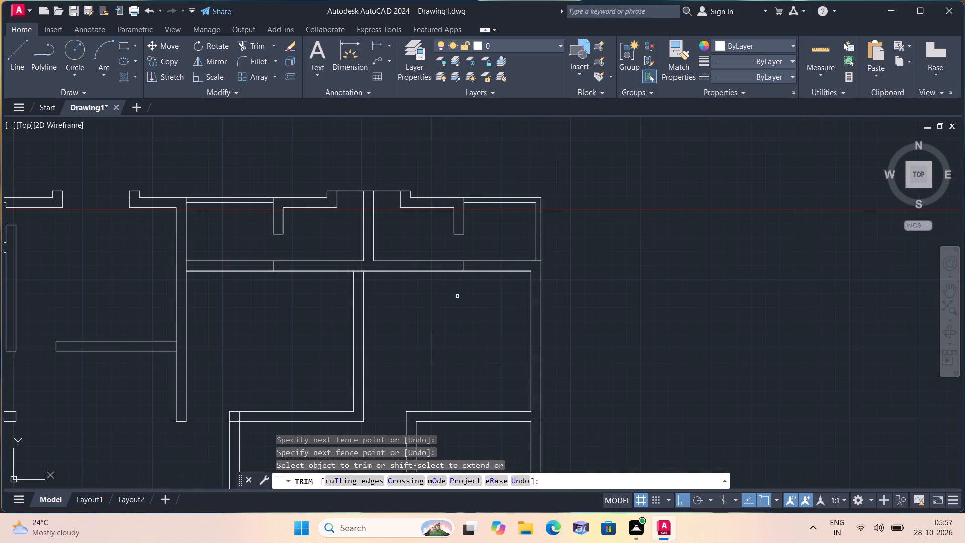
pyautogui.moveTo(457, 297); pyautogui.dragTo(517, 251, button='middle')
pyautogui.scroll(-1, 360, 288)
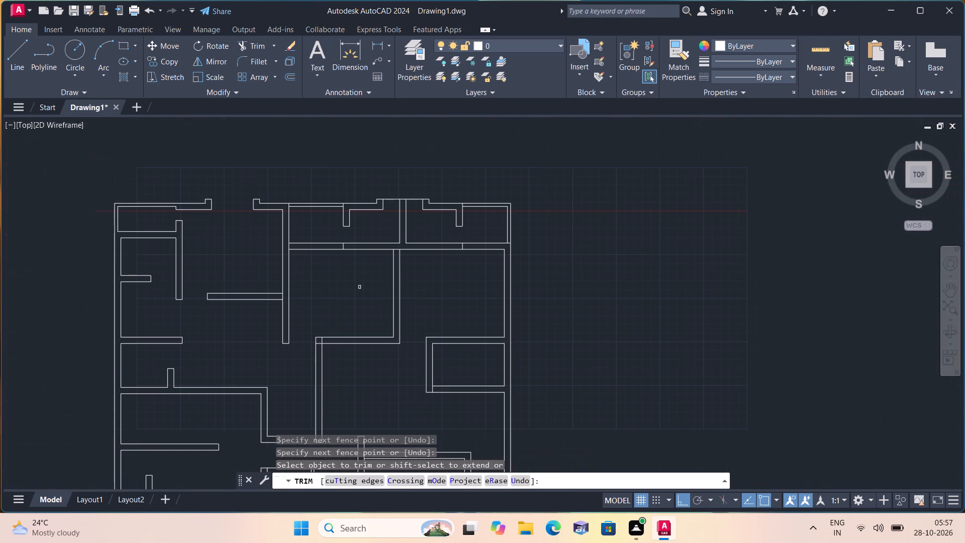
pyautogui.moveTo(347, 303); pyautogui.dragTo(349, 302, button='middle')
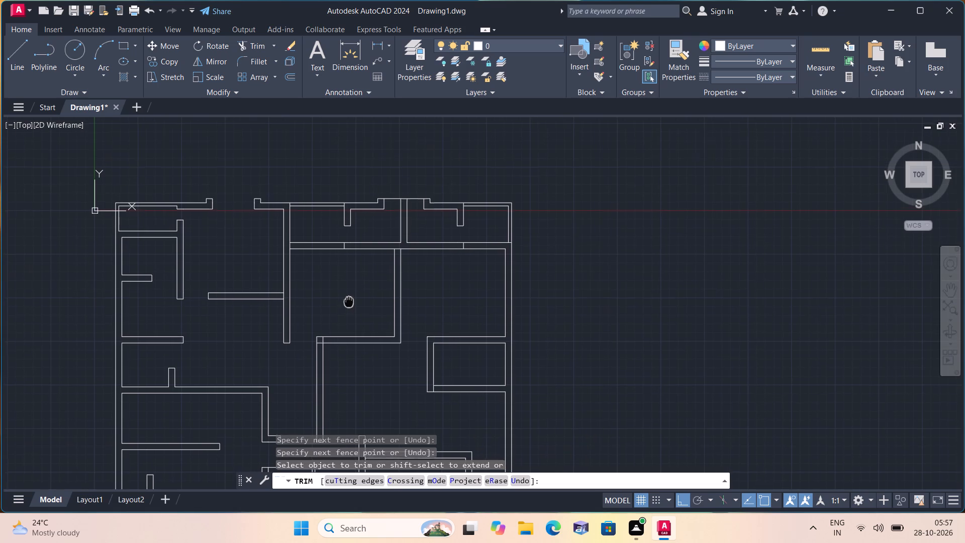
pyautogui.moveTo(349, 302); pyautogui.dragTo(369, 268, button='middle')
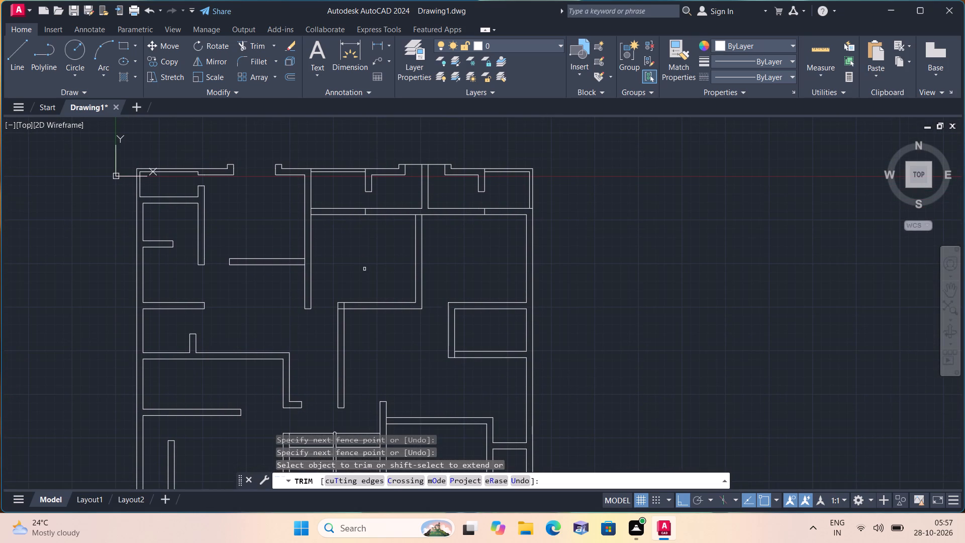
pyautogui.scroll(2, 425, 161)
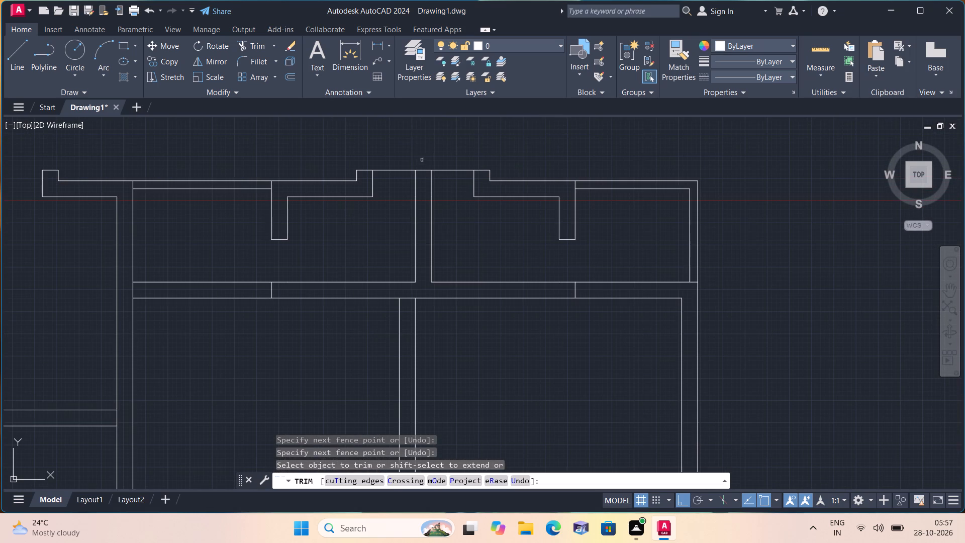
pyautogui.moveTo(399, 158); pyautogui.dragTo(403, 175)
pyautogui.moveTo(404, 164); pyautogui.dragTo(453, 177)
pyautogui.scroll(-2, 453, 177)
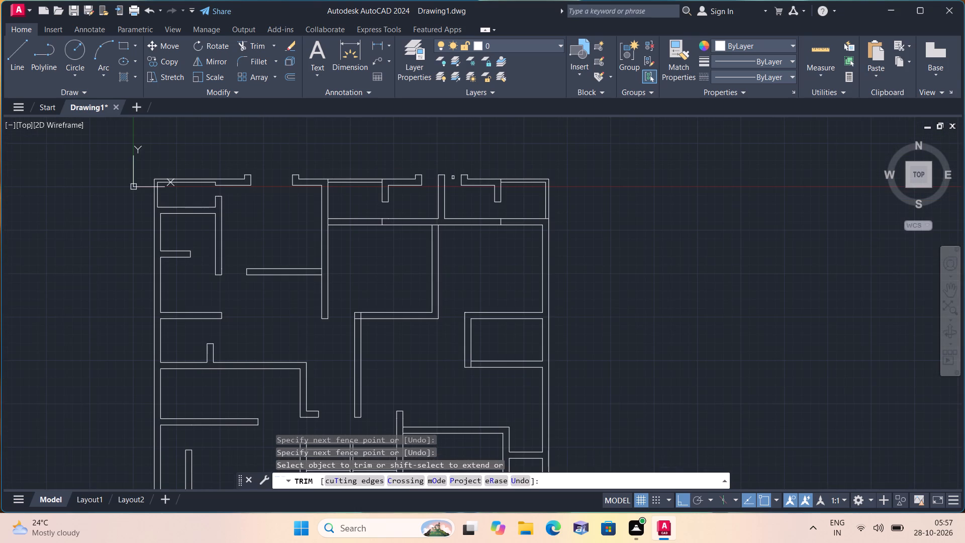
pyautogui.press('space')
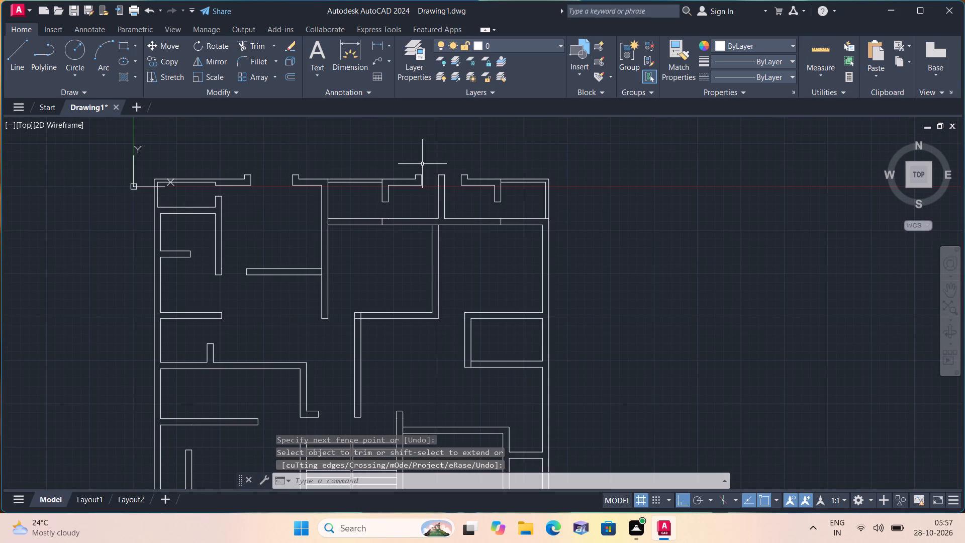
# Make Layer1 the current layer.
pyautogui.press('l')
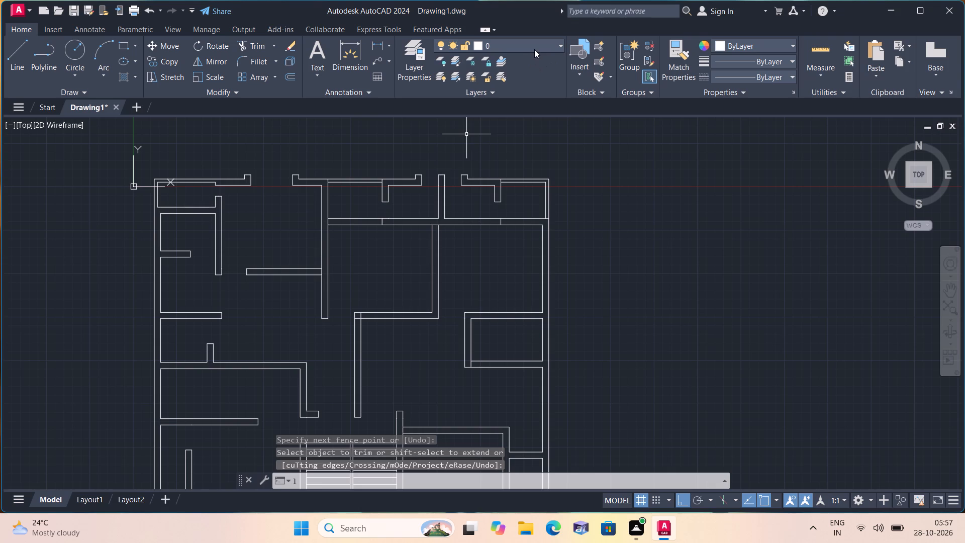
pyautogui.click(534, 49)
pyautogui.click(529, 90)
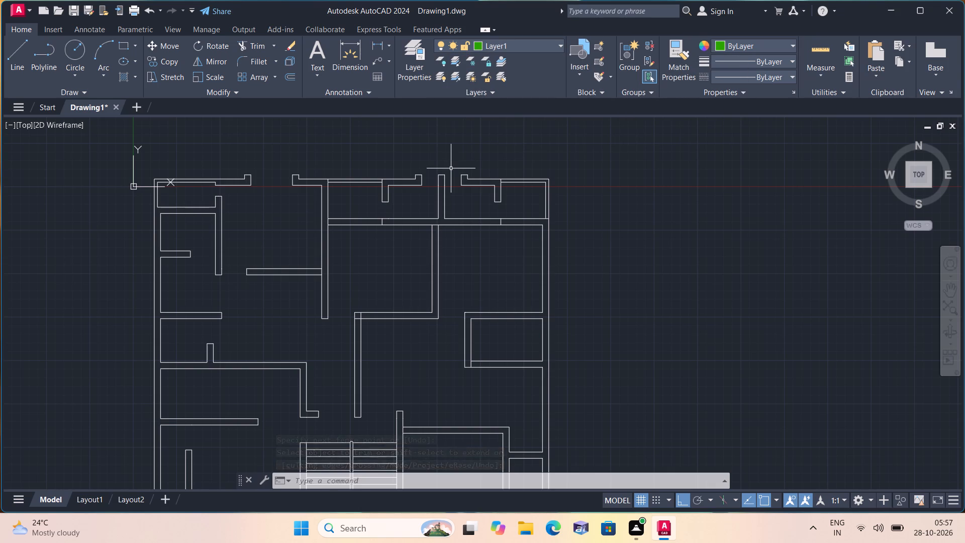
# Draw a closed window outline 4.5" deep across the westernmost top-wall opening, starting at the west jamb's outer corner.
pyautogui.write('l')
pyautogui.press('space')
pyautogui.scroll(2, 274, 189)
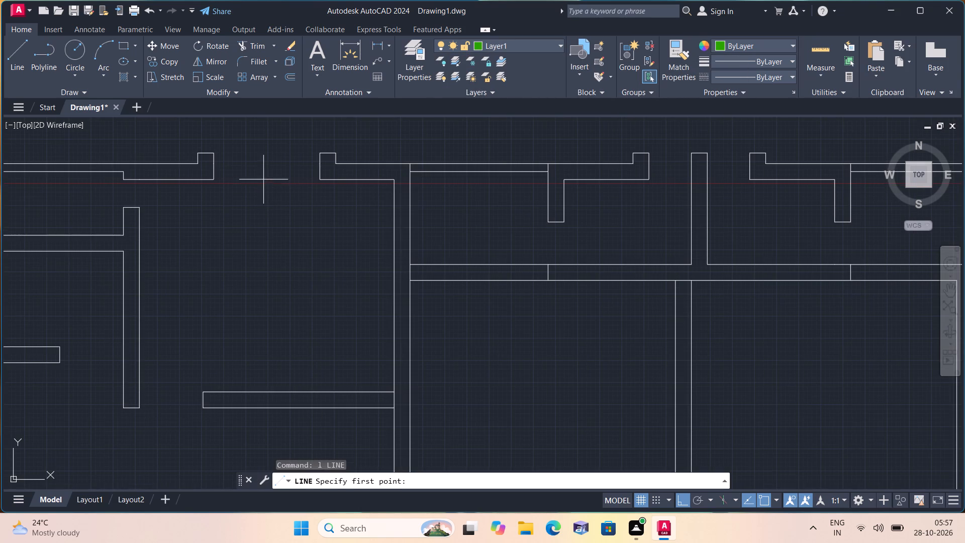
pyautogui.moveTo(282, 196); pyautogui.dragTo(359, 266, button='middle')
pyautogui.scroll(-1, 332, 238)
pyautogui.scroll(2, 341, 260)
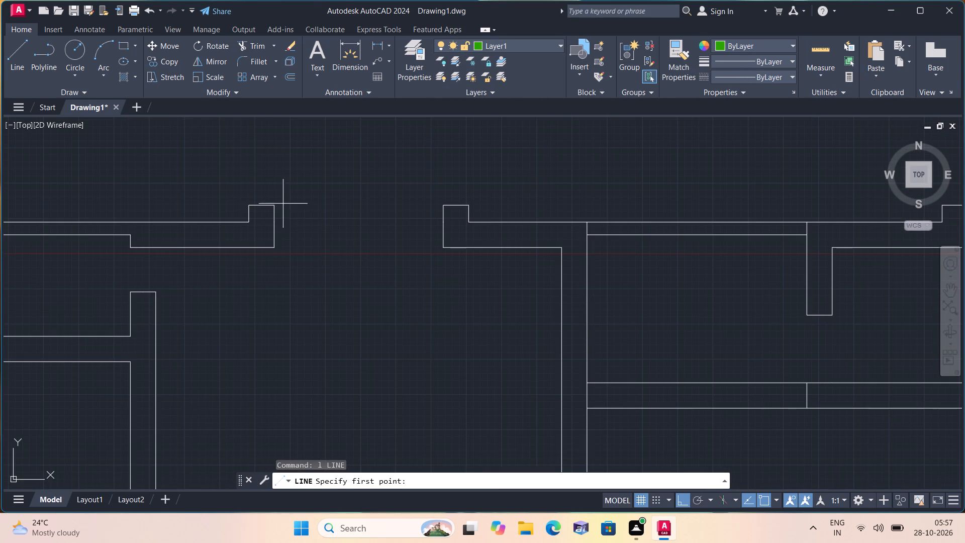
pyautogui.click(275, 207)
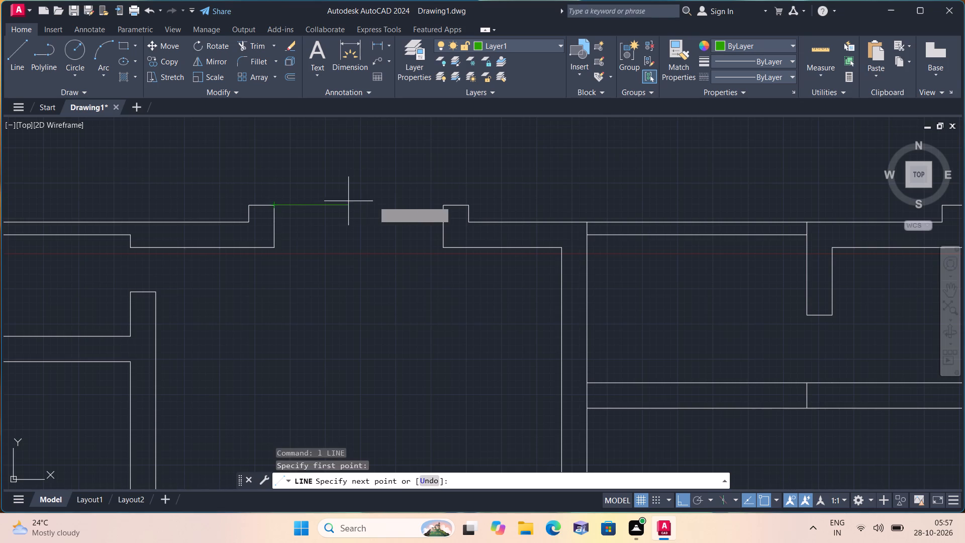
pyautogui.click(443, 206)
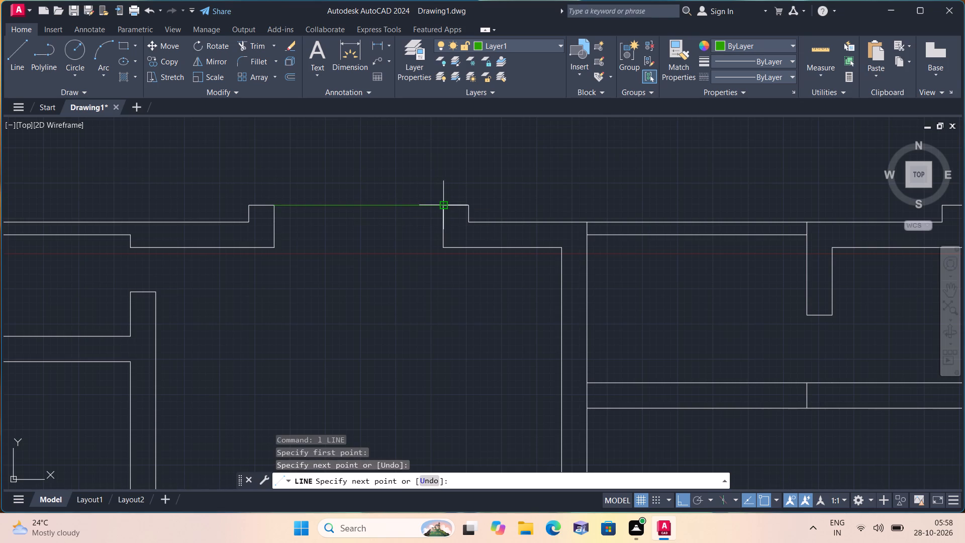
pyautogui.scroll(-1, 445, 217)
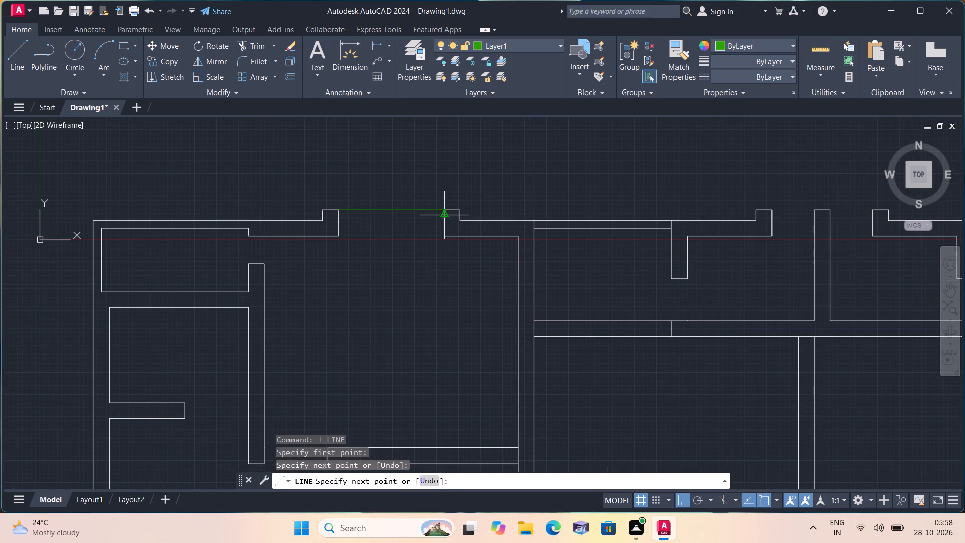
pyautogui.write('4.5"')
pyautogui.press('space')
pyautogui.scroll(1, 376, 216)
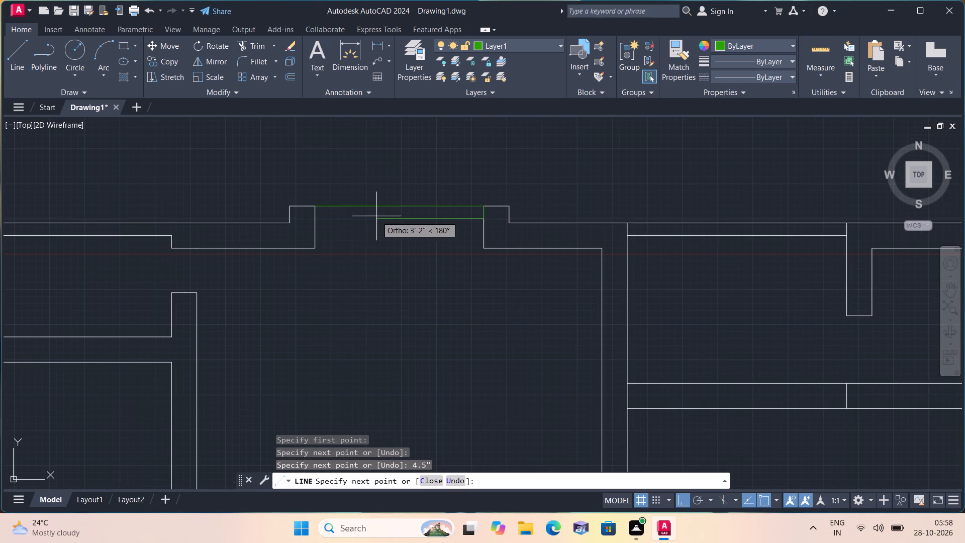
pyautogui.click(315, 220)
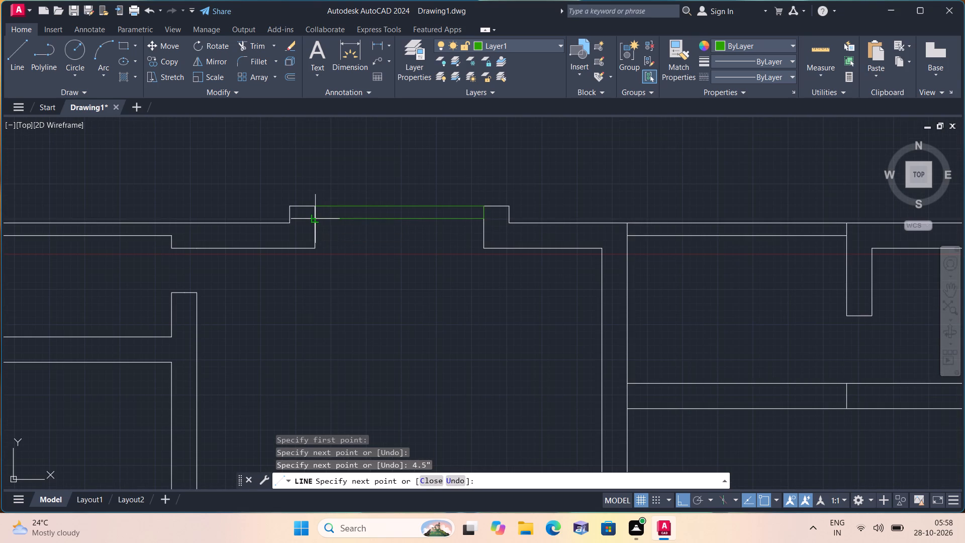
pyautogui.click(312, 206)
pyautogui.press('space')
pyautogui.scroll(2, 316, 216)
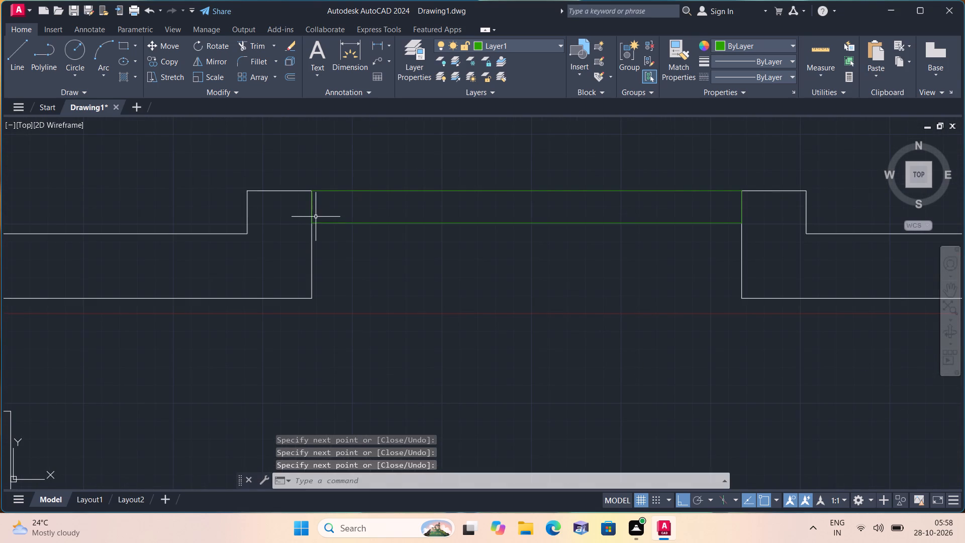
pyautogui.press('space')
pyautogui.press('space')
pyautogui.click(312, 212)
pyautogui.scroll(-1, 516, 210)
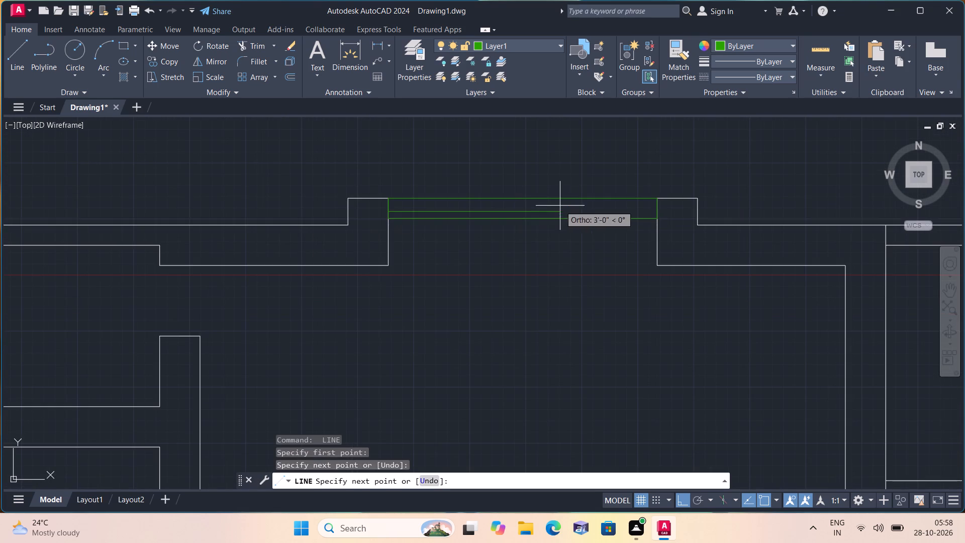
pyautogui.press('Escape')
# Draw the window's centre line between its two short sides, from the east side to the west side.
pyautogui.press('space')
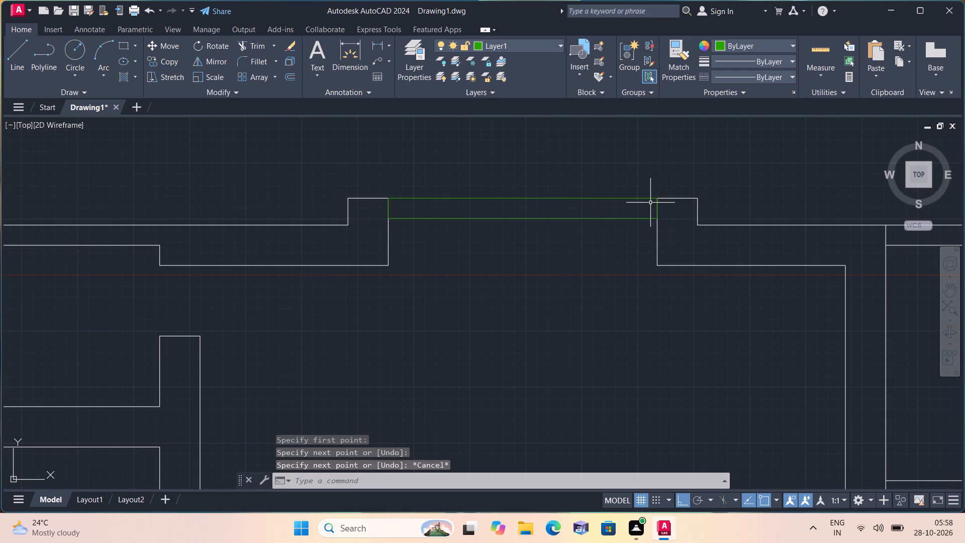
pyautogui.click(655, 207)
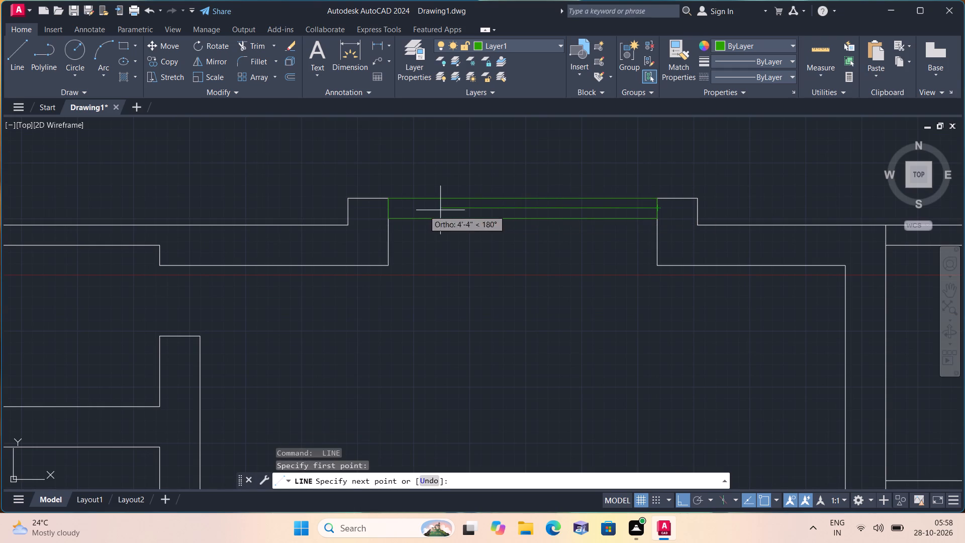
pyautogui.click(395, 209)
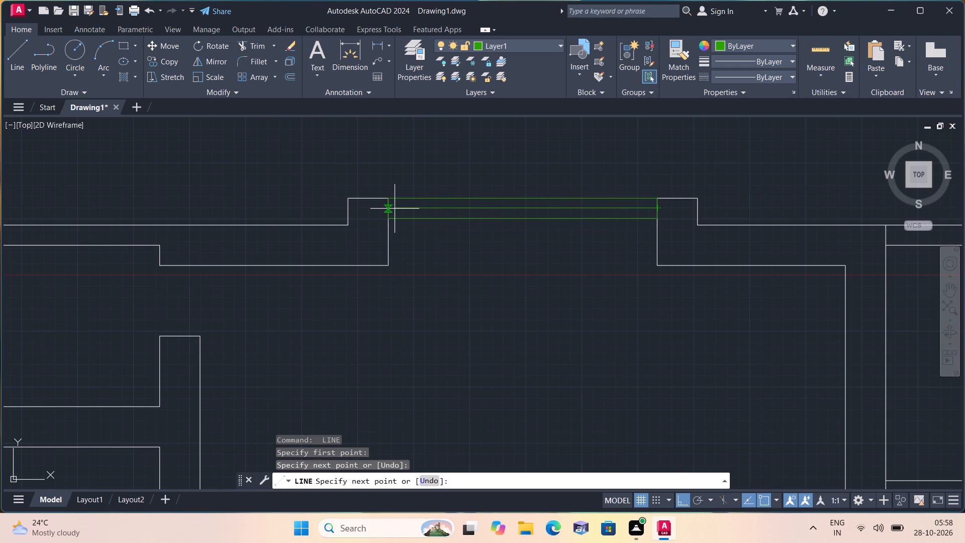
pyautogui.press('space')
# Draw a closed window outline 4.5" deep across the top-wall opening just west of the central partition, starting at the west jamb's outer corner.
pyautogui.scroll(-2, 412, 231)
pyautogui.moveTo(460, 240); pyautogui.dragTo(418, 238, button='middle')
pyautogui.scroll(-1, 460, 240)
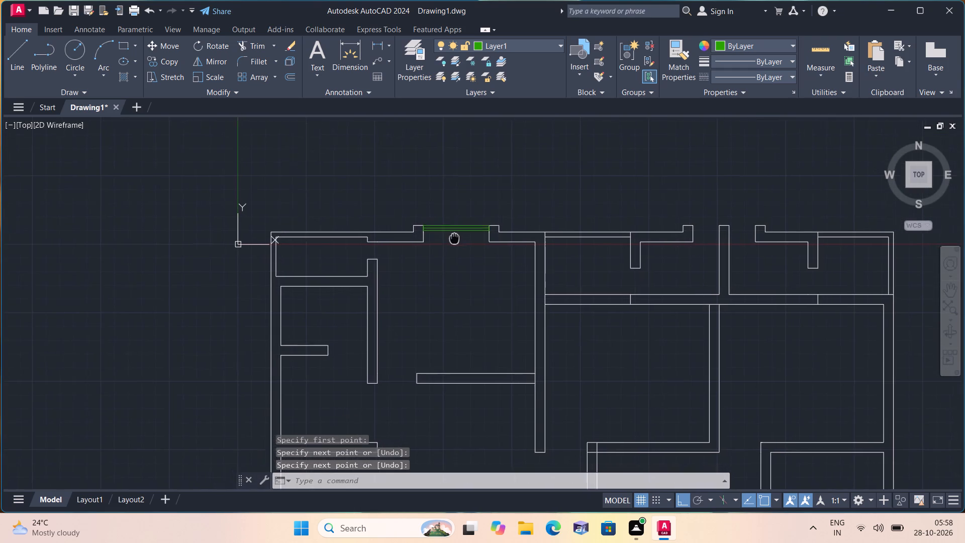
pyautogui.moveTo(418, 238); pyautogui.dragTo(390, 238, button='middle')
pyautogui.scroll(2, 688, 221)
pyautogui.press('space')
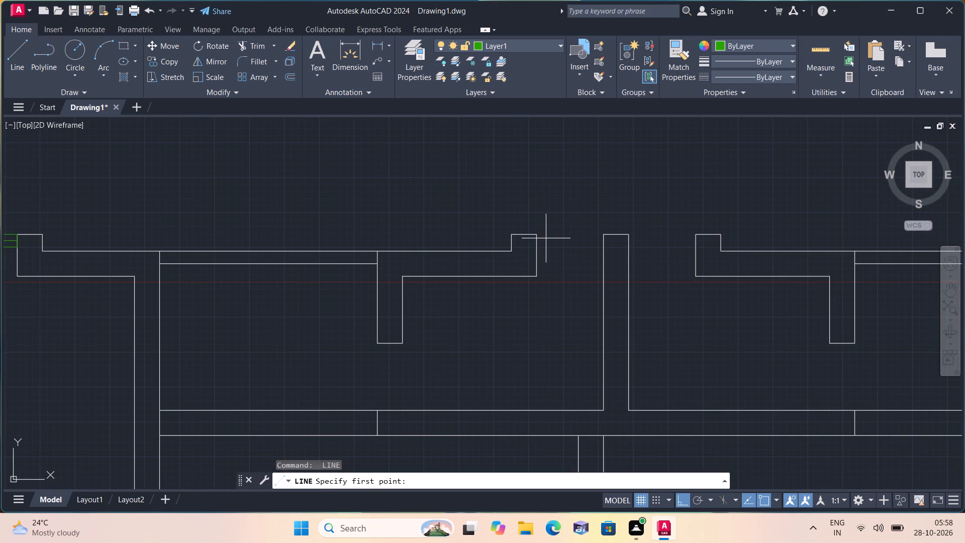
pyautogui.click(539, 235)
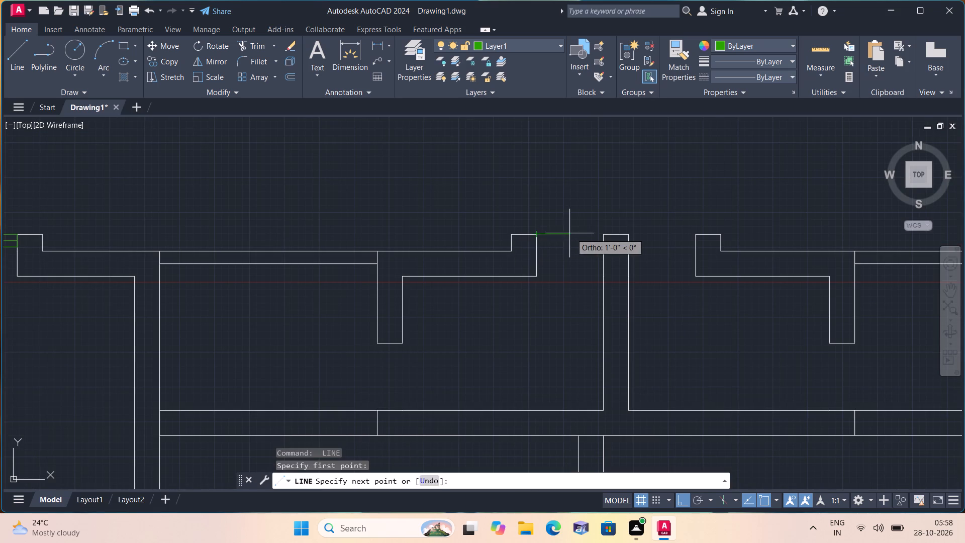
pyautogui.click(602, 234)
pyautogui.write('4.5"')
pyautogui.press('space')
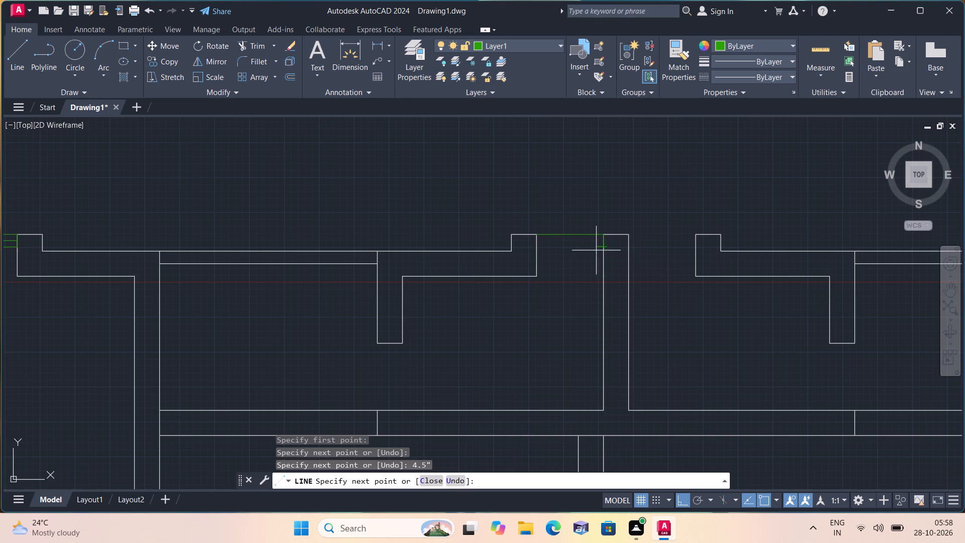
pyautogui.click(537, 246)
pyautogui.click(537, 237)
pyautogui.press('space')
# Draw the centre line of the window west of the partition between its short sides' midpoints, from east to west.
pyautogui.scroll(2, 537, 237)
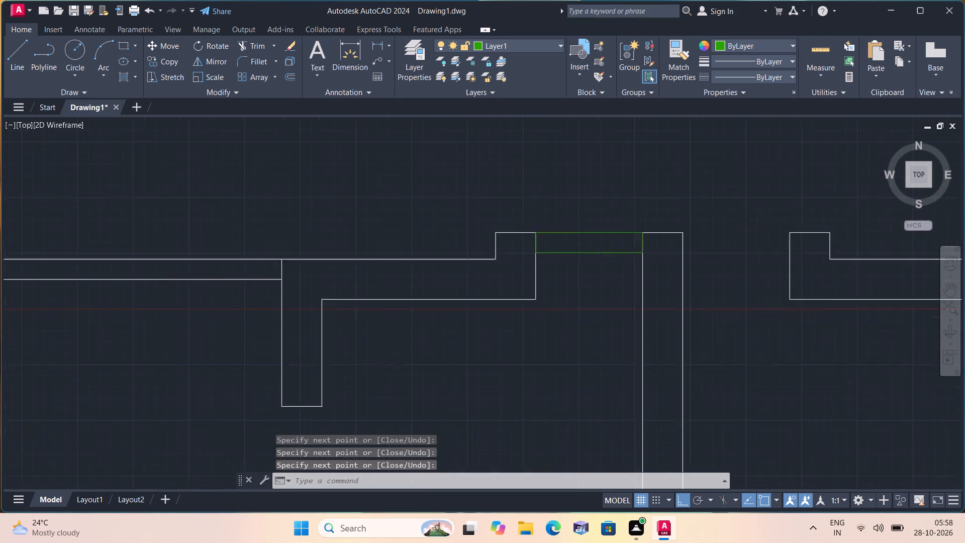
pyautogui.press('space')
pyautogui.press('space')
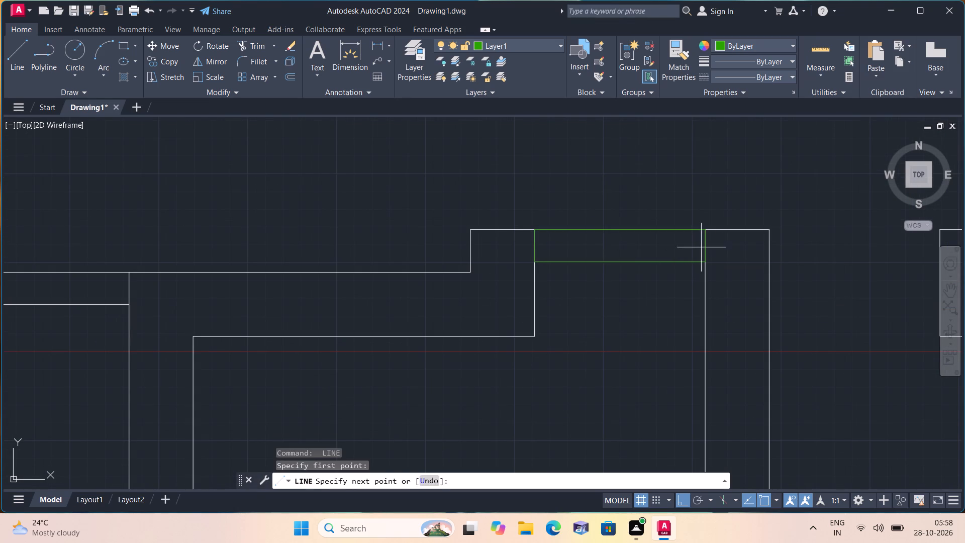
pyautogui.press('Escape')
pyautogui.press('space')
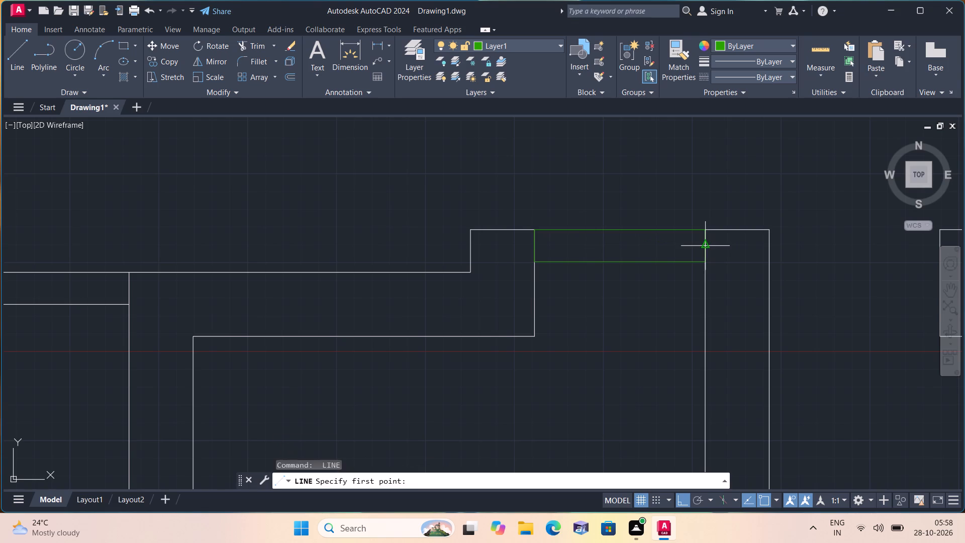
pyautogui.click(709, 246)
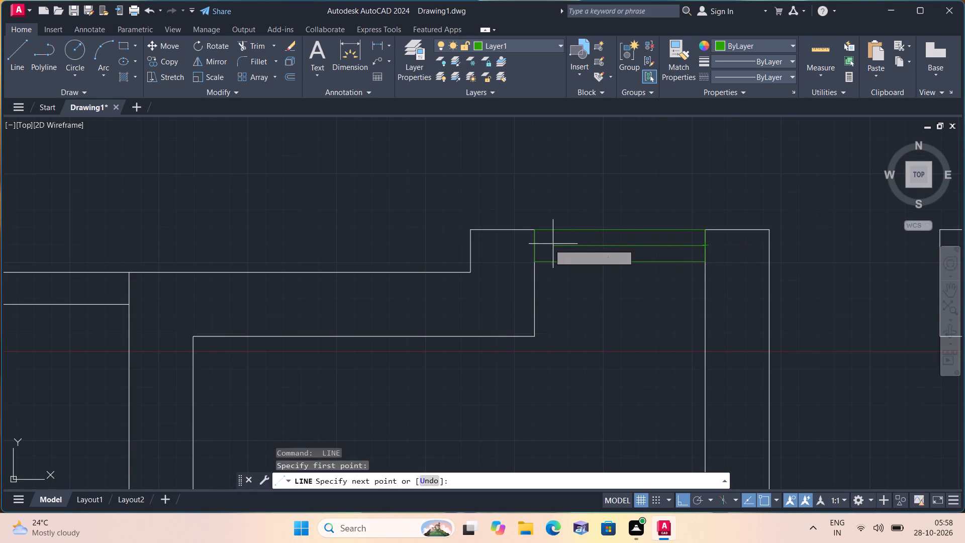
pyautogui.click(538, 245)
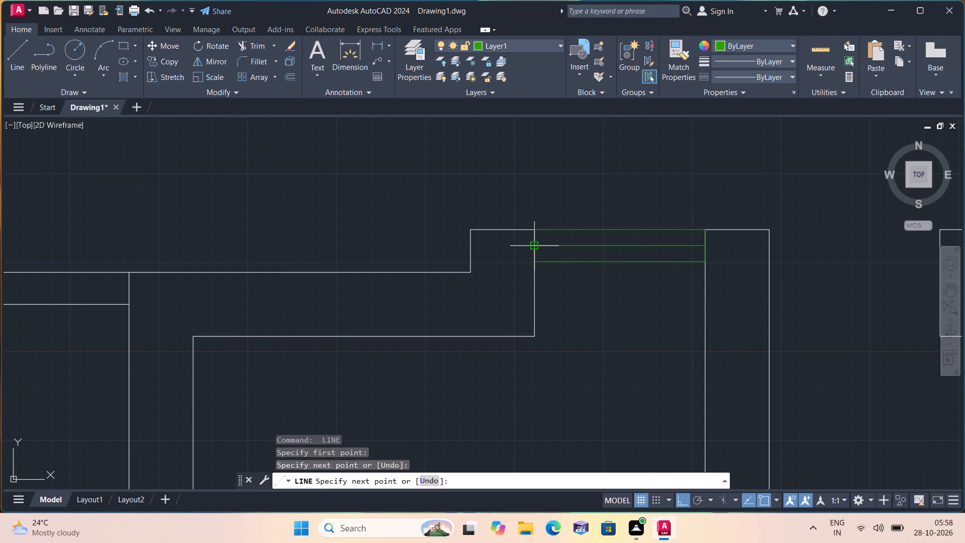
pyautogui.press('space')
# Draw a closed window outline 4.5" deep across the top-wall opening just east of the central partition, starting at the partition's outer corner.
pyautogui.scroll(-3, 654, 245)
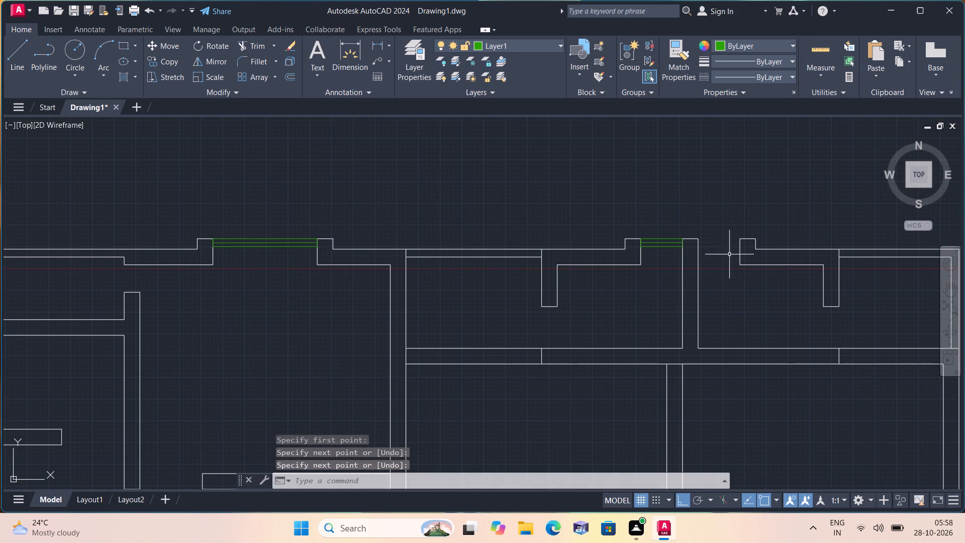
pyautogui.moveTo(718, 240); pyautogui.dragTo(609, 250, button='middle')
pyautogui.scroll(-1, 716, 240)
pyautogui.press('l')
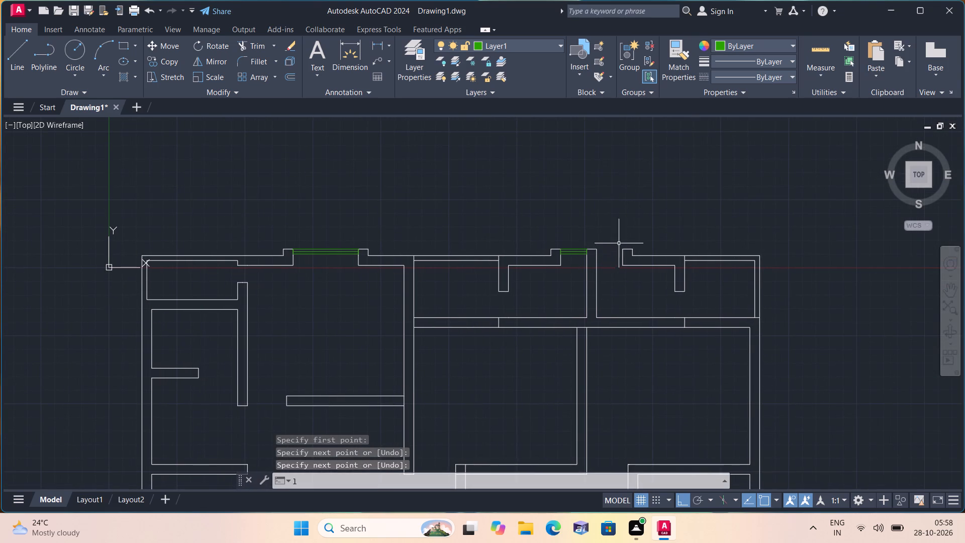
pyautogui.press('space')
pyautogui.scroll(3, 600, 257)
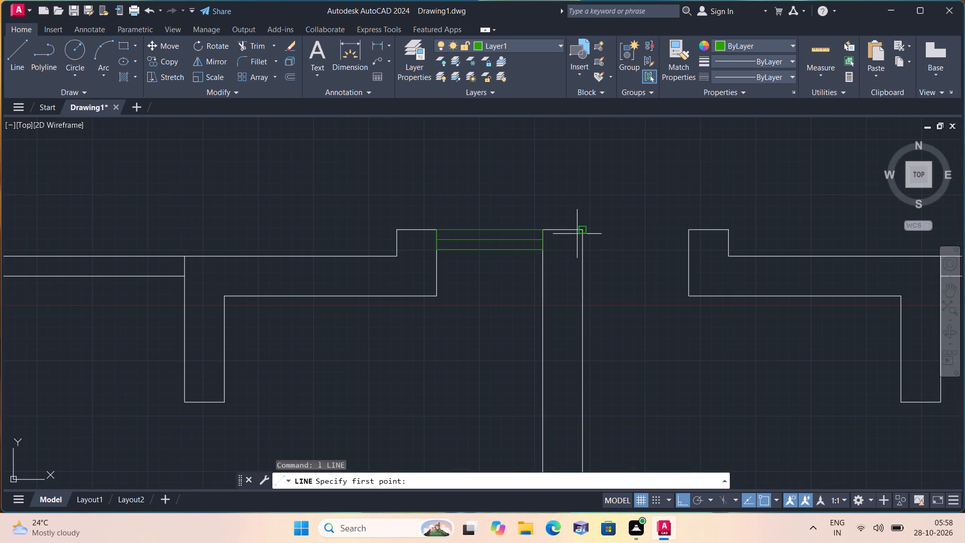
pyautogui.click(585, 231)
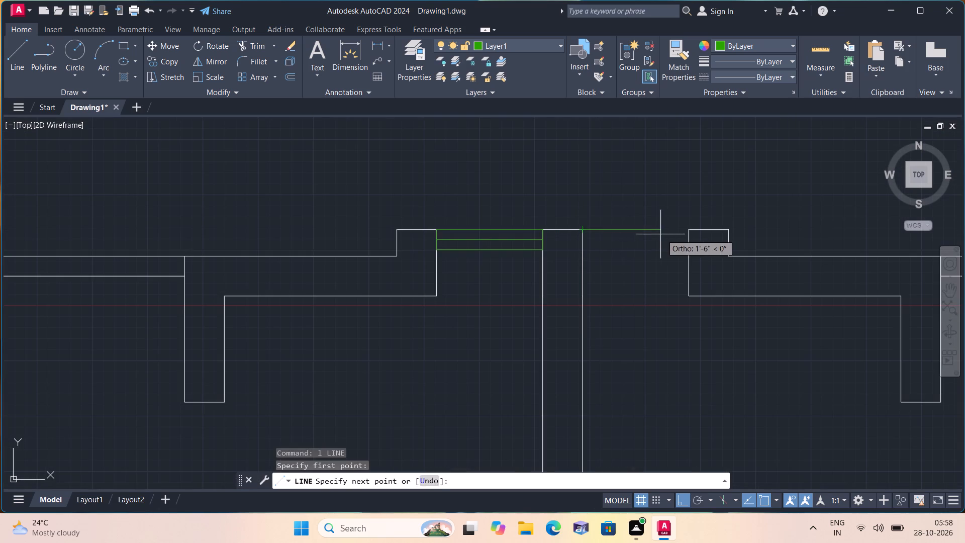
pyautogui.click(687, 230)
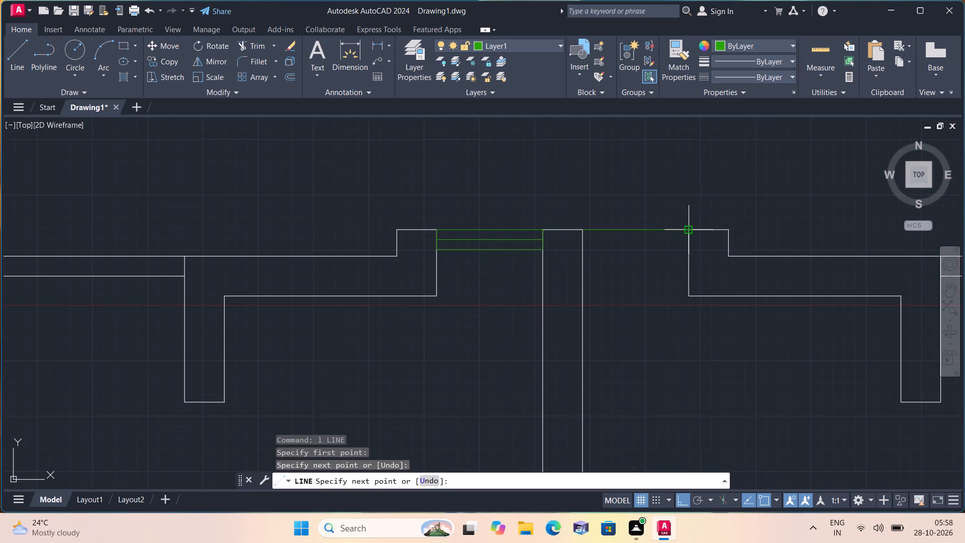
pyautogui.write('4.5"')
pyautogui.press('space')
pyautogui.scroll(1, 631, 251)
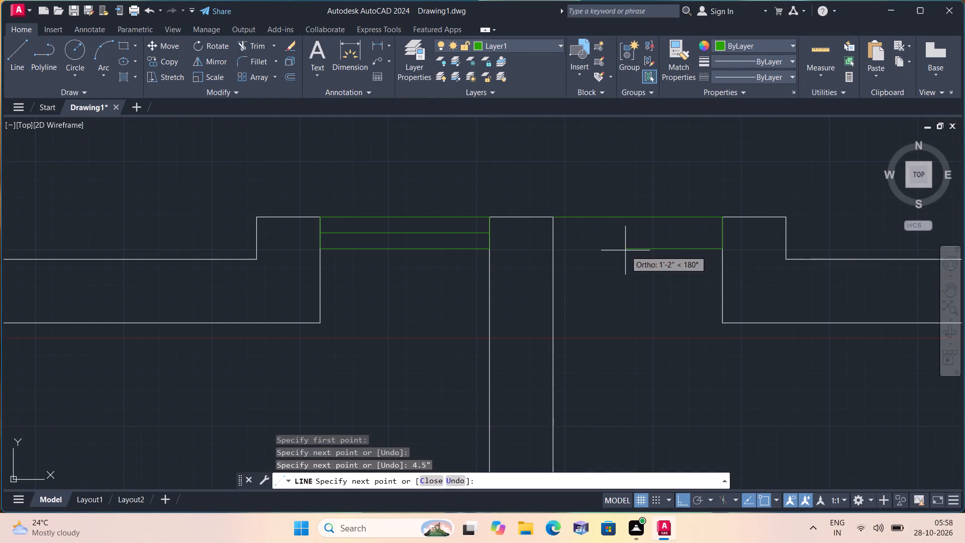
pyautogui.click(554, 246)
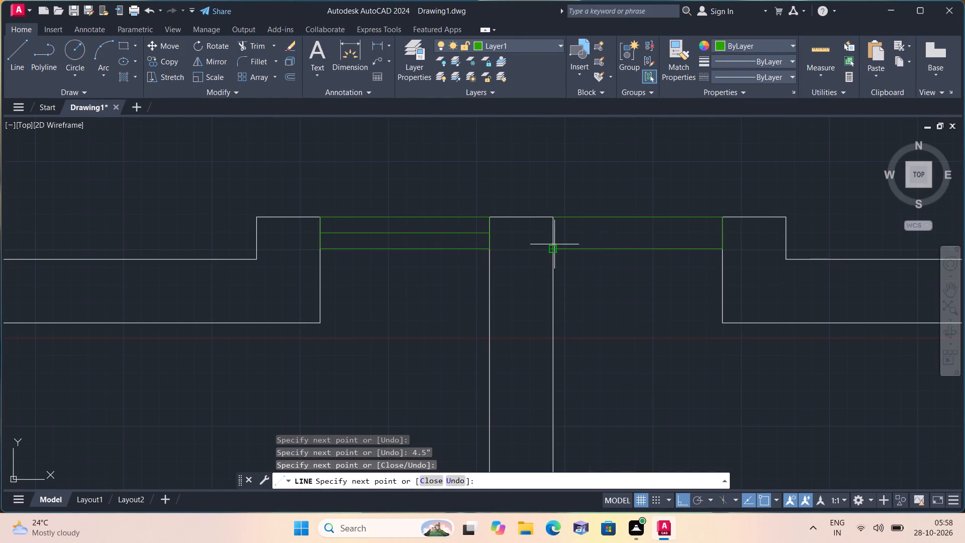
pyautogui.click(551, 217)
pyautogui.press('space')
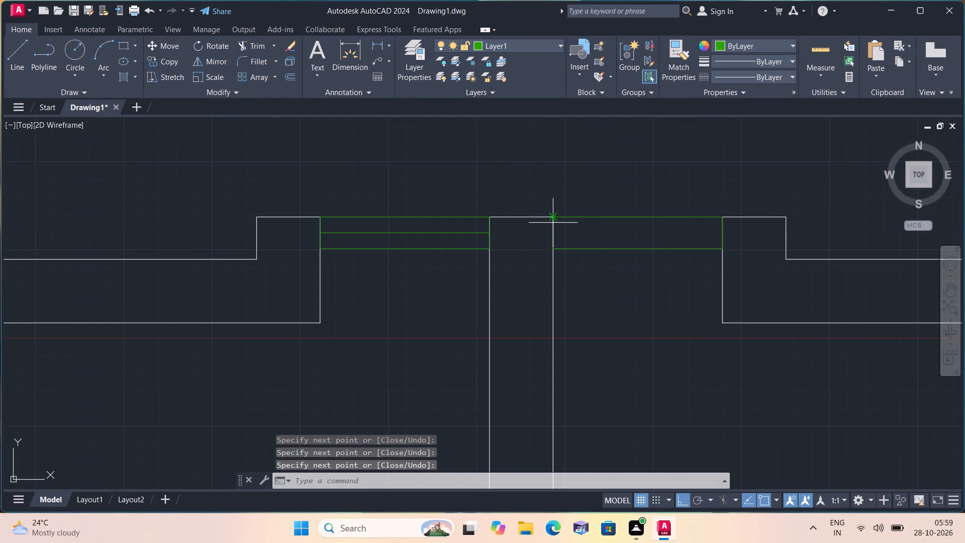
# Draw the centre line of the window east of the partition between its short sides' midpoints, from west to east.
pyautogui.press('space')
pyautogui.click(554, 233)
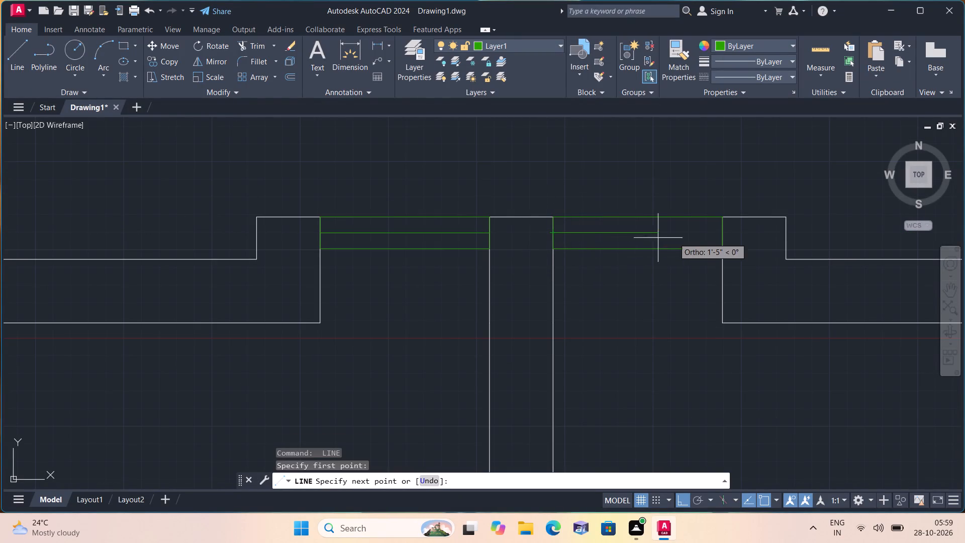
pyautogui.click(722, 232)
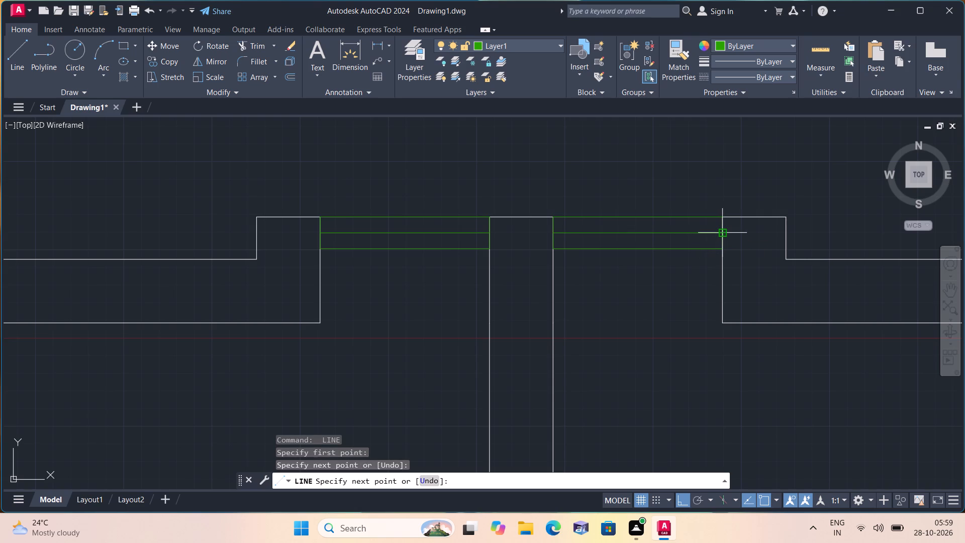
pyautogui.press('space')
# Draw a closed rectangle at full wall thickness in the opening between the northwest room's east wall and the top wall.
pyautogui.scroll(-2, 713, 232)
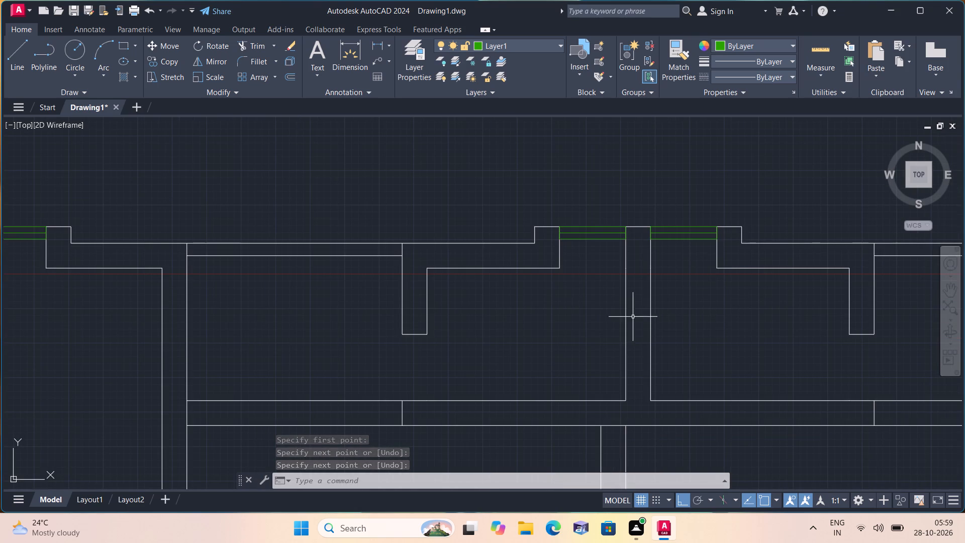
pyautogui.moveTo(633, 316); pyautogui.dragTo(855, 335, button='middle')
pyautogui.scroll(-1, 512, 322)
pyautogui.scroll(-1, 457, 319)
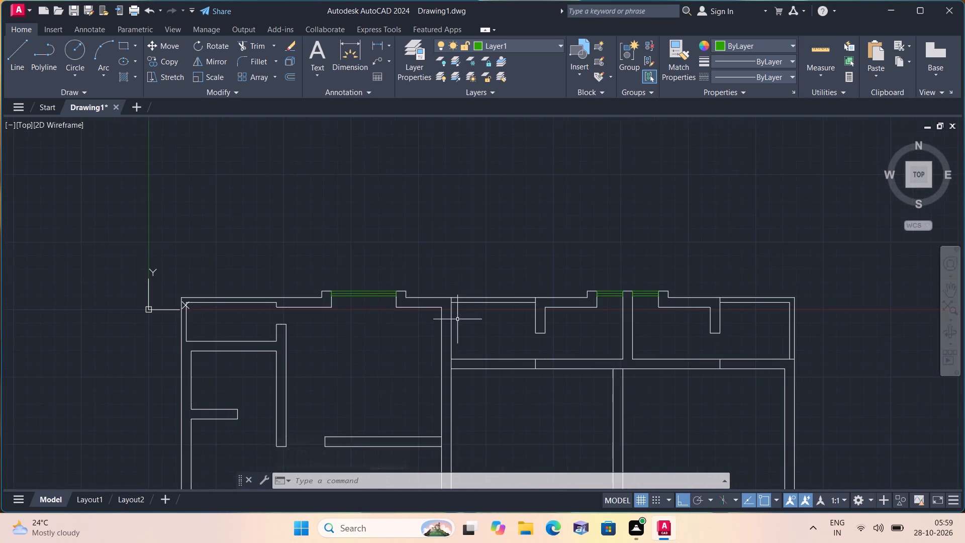
pyautogui.moveTo(457, 319); pyautogui.dragTo(702, 319, button='middle')
pyautogui.scroll(1, 523, 312)
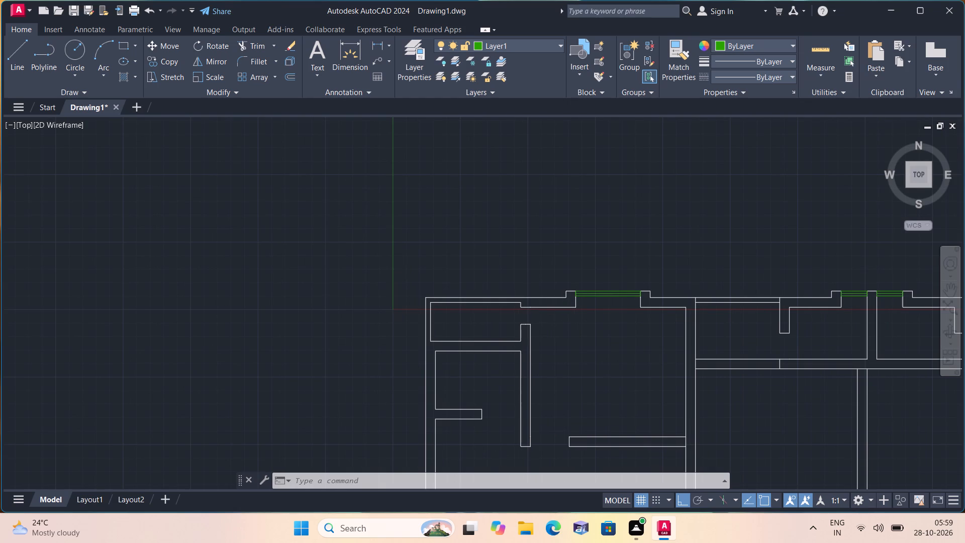
pyautogui.press('l')
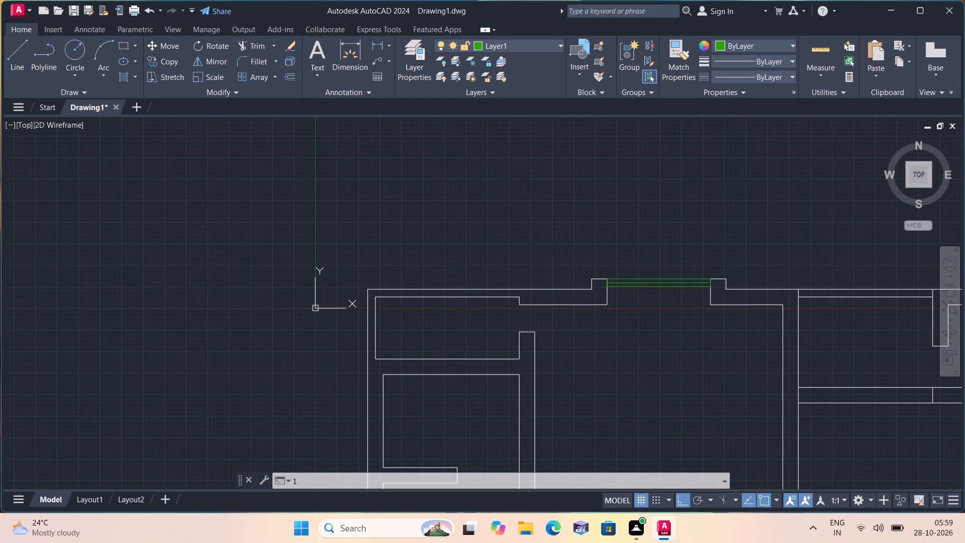
pyautogui.press('space')
pyautogui.scroll(2, 522, 311)
pyautogui.click(517, 299)
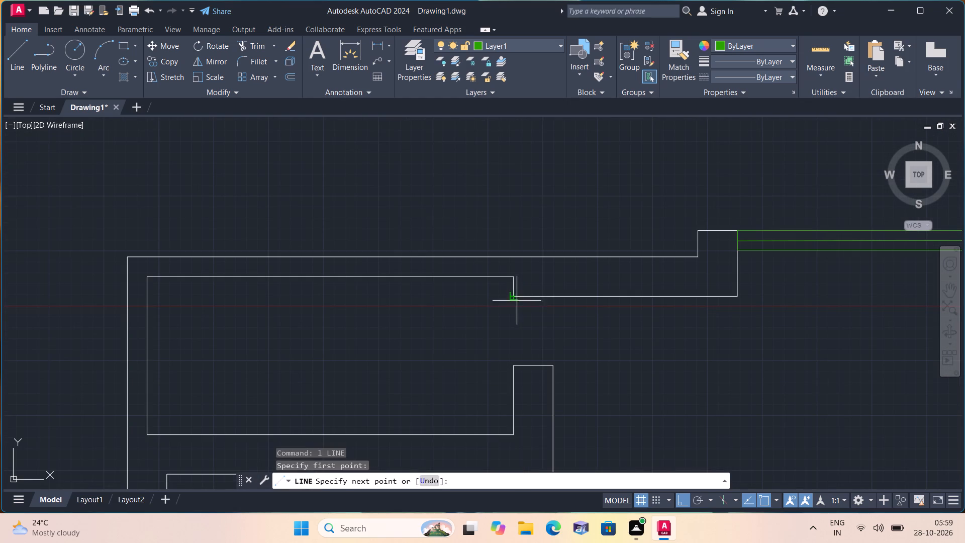
pyautogui.click(515, 367)
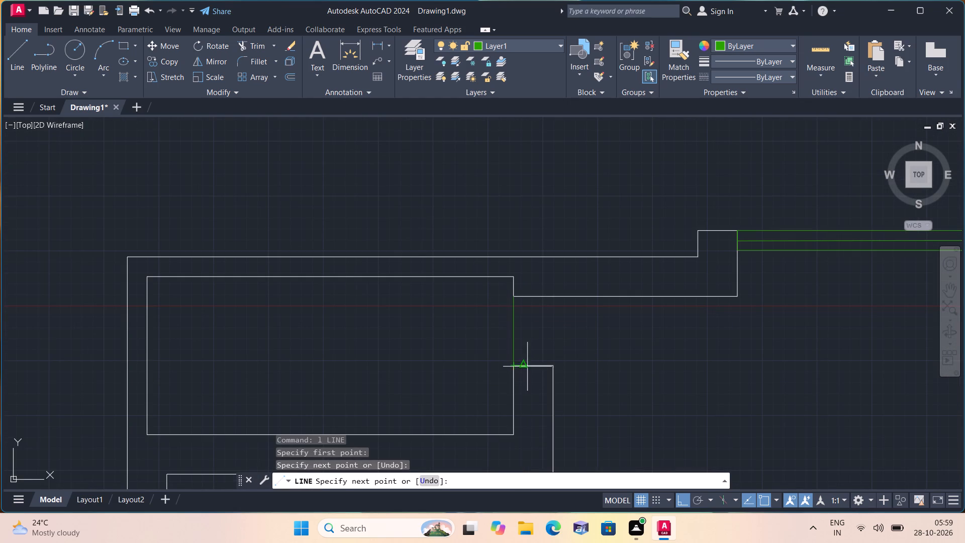
pyautogui.click(554, 366)
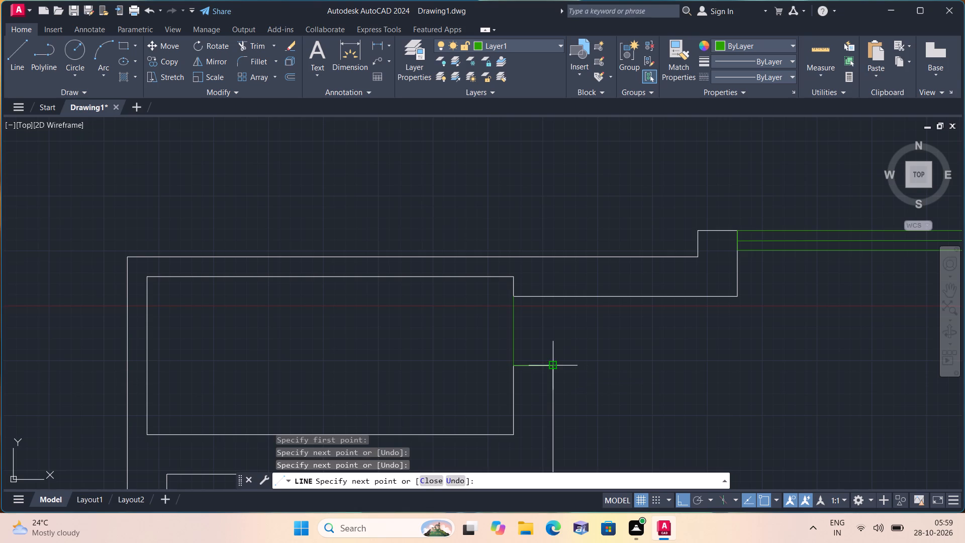
pyautogui.click(552, 298)
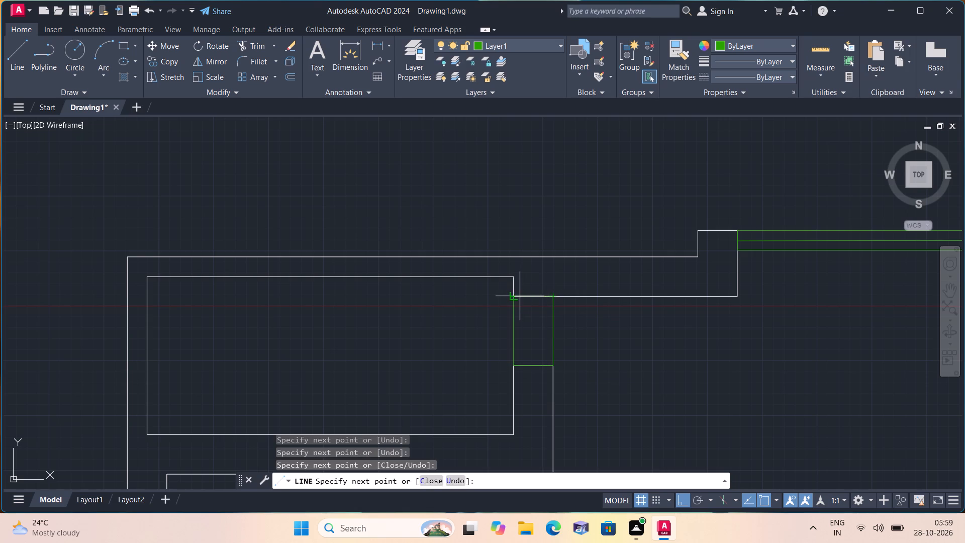
pyautogui.scroll(2, 519, 296)
pyautogui.click(504, 296)
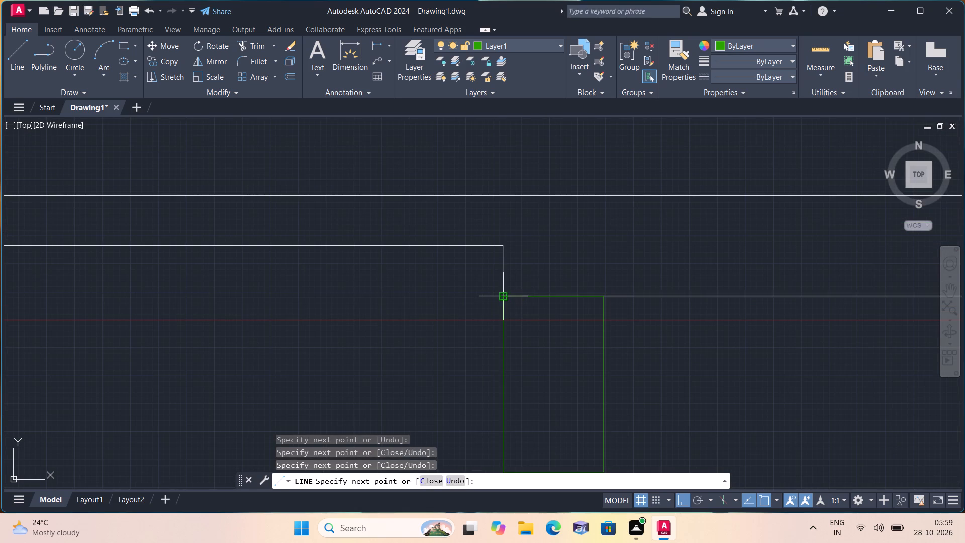
pyautogui.press('space')
# Examine the top-wall windows and the openings in the plan's northern rooms.
pyautogui.scroll(-3, 508, 295)
pyautogui.scroll(-3, 582, 314)
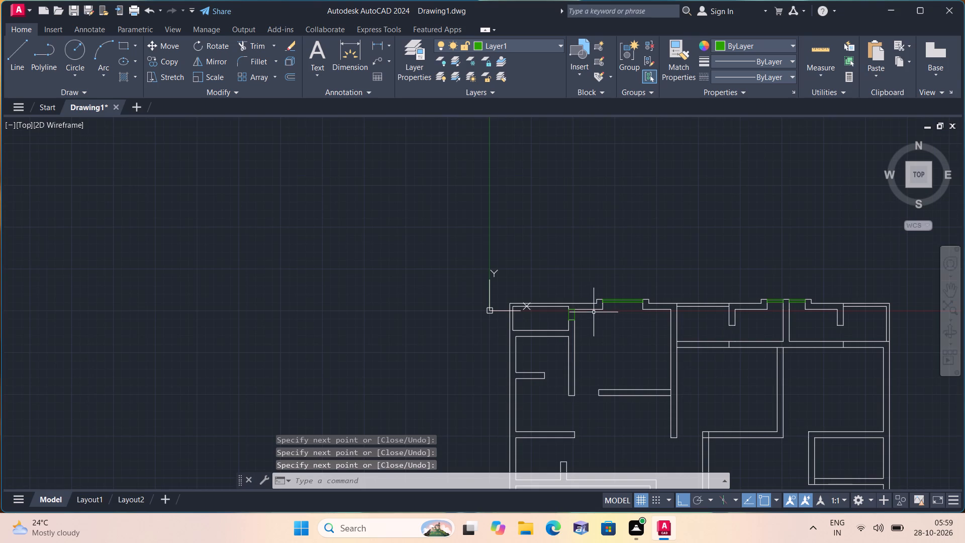
pyautogui.scroll(4, 519, 358)
pyautogui.scroll(-1, 668, 274)
pyautogui.moveTo(667, 275); pyautogui.dragTo(645, 293, button='middle')
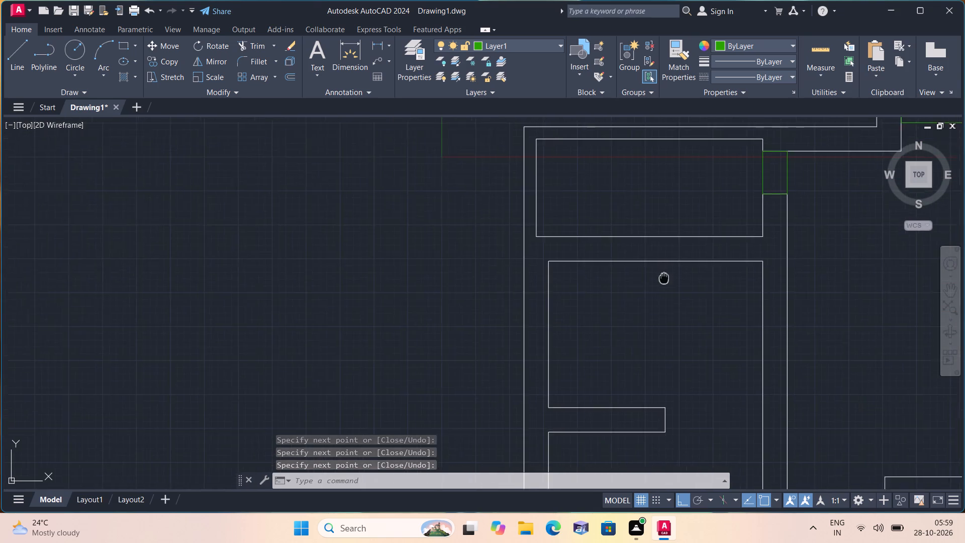
pyautogui.moveTo(645, 293); pyautogui.dragTo(458, 322, button='middle')
pyautogui.moveTo(746, 229); pyautogui.dragTo(277, 318, button='middle')
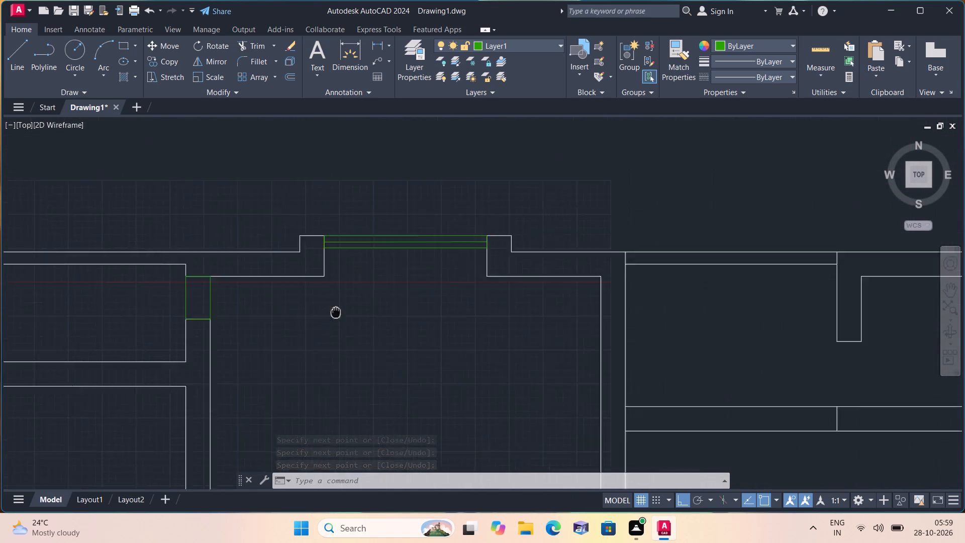
pyautogui.moveTo(277, 318); pyautogui.dragTo(257, 322, button='middle')
pyautogui.moveTo(593, 298); pyautogui.dragTo(391, 289, button='middle')
pyautogui.scroll(-1, 592, 298)
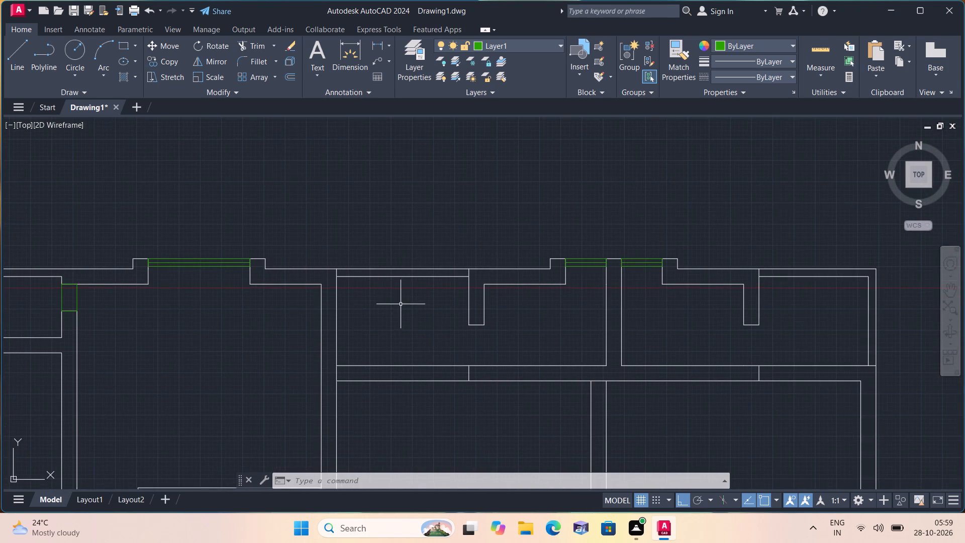
pyautogui.moveTo(405, 306); pyautogui.dragTo(633, 220, button='middle')
pyautogui.moveTo(279, 352); pyautogui.dragTo(423, 408, button='middle')
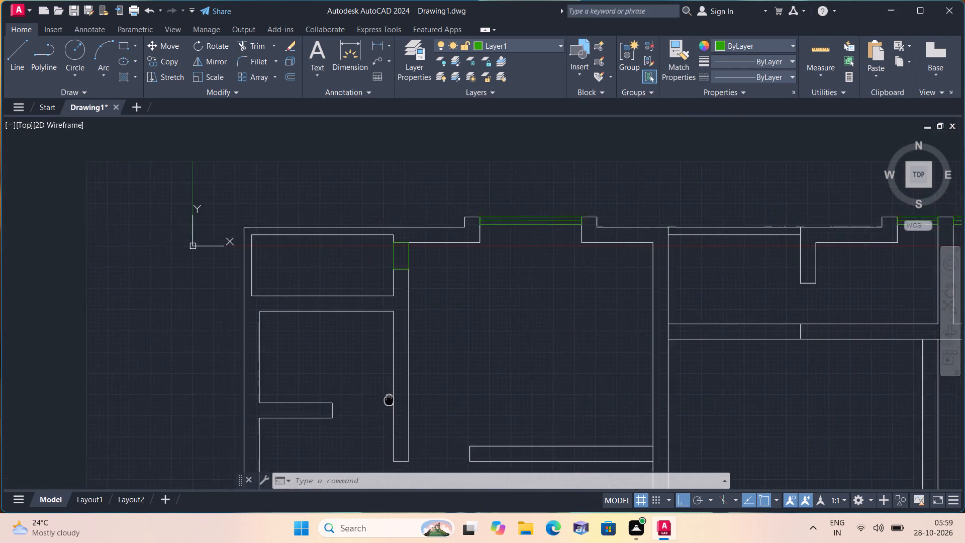
pyautogui.moveTo(423, 408); pyautogui.dragTo(429, 410, button='middle')
# Draw a 2' door leaf line due west from the southwest corner of the opening outline in the northwest room's east wall.
pyautogui.scroll(3, 395, 346)
pyautogui.scroll(-1, 431, 297)
pyautogui.moveTo(429, 298); pyautogui.dragTo(423, 406, button='middle')
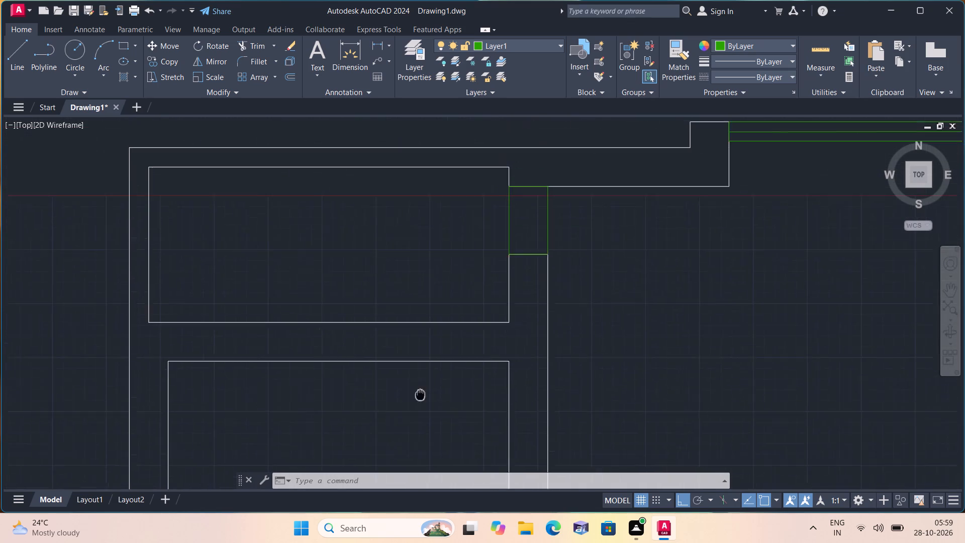
pyautogui.press('space')
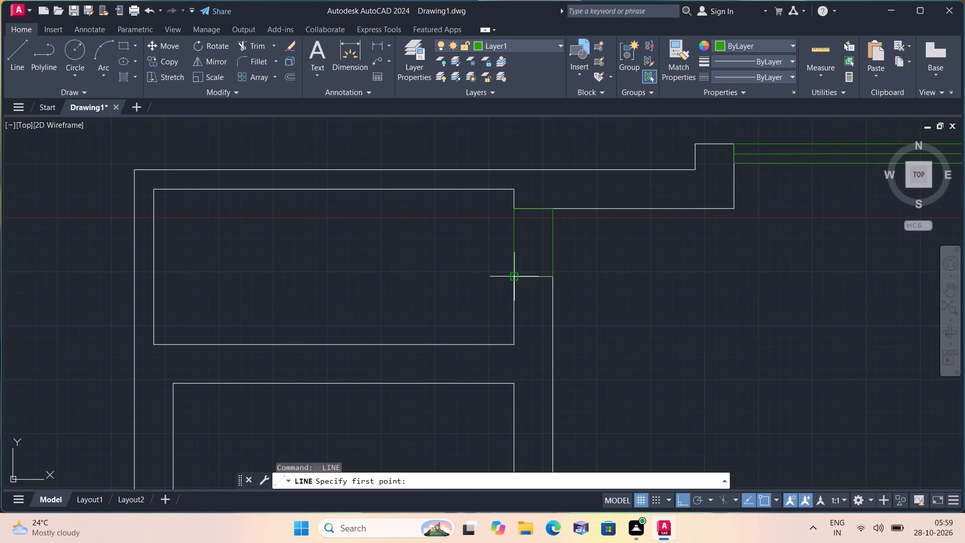
pyautogui.click(515, 277)
pyautogui.press('2')
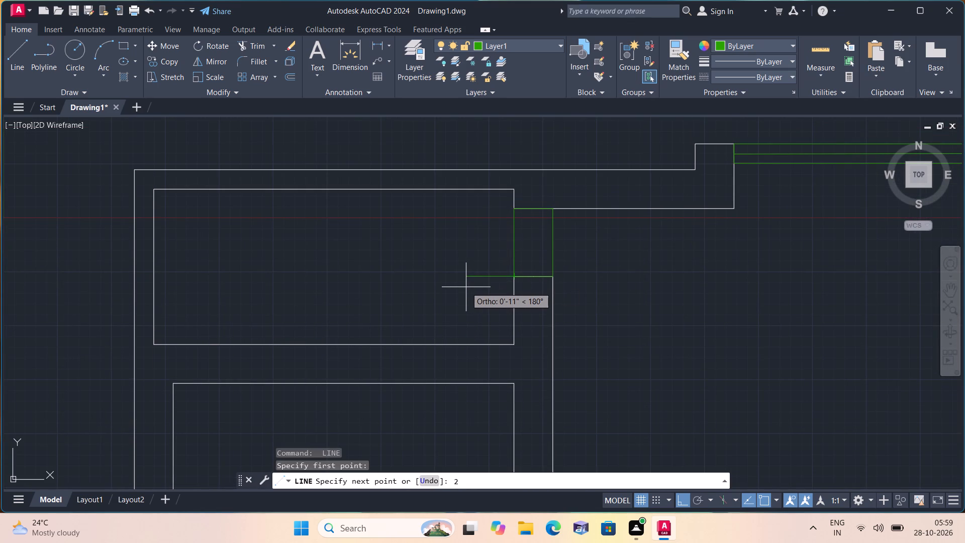
pyautogui.write("'")
pyautogui.press('space')
pyautogui.press('Escape')
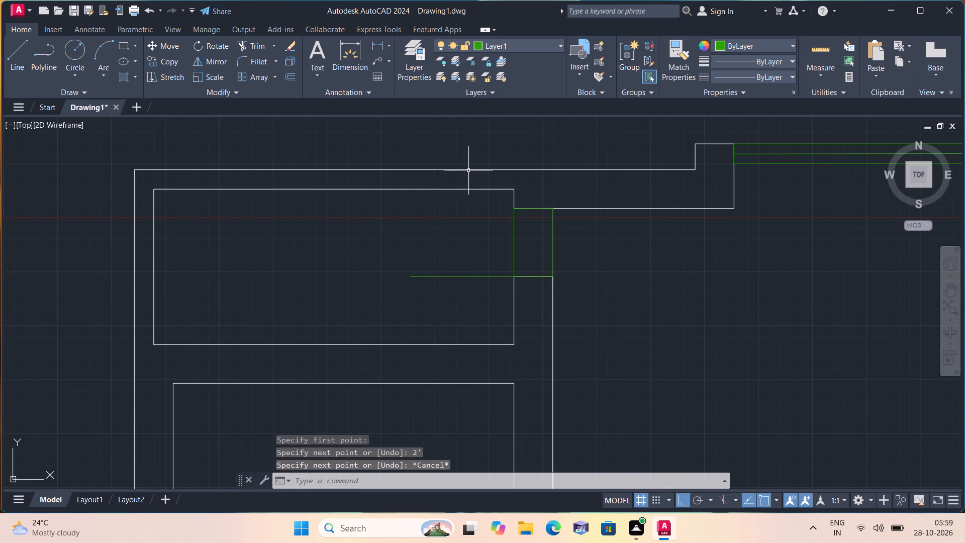
# Draw a Start, End, Direction arc from the leaf's west end to the opening's northwest corner, with its start tangent pointing north.
pyautogui.click(100, 75)
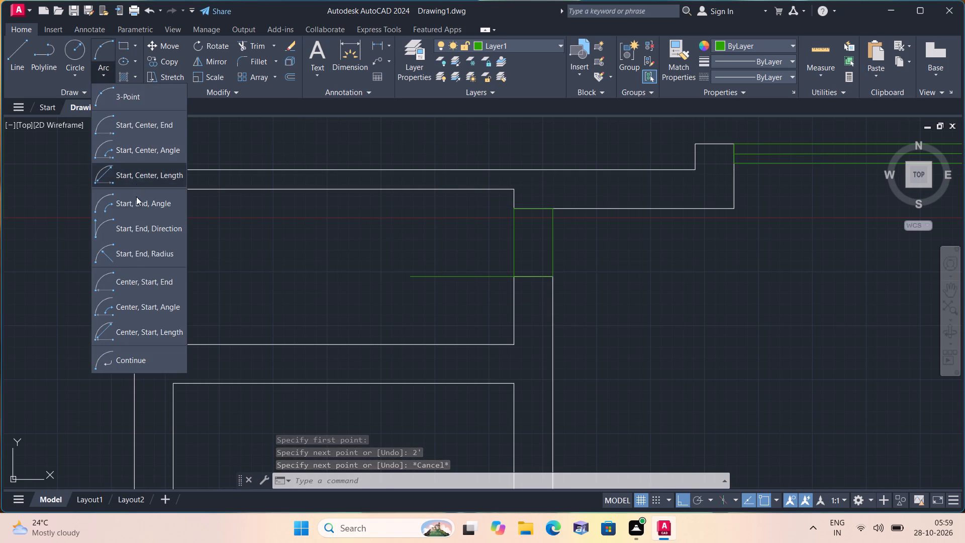
pyautogui.click(155, 229)
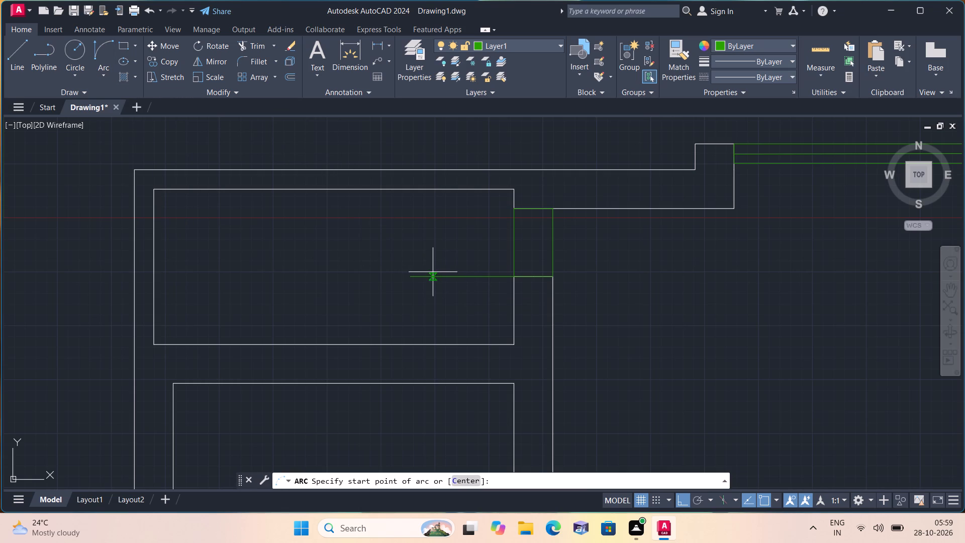
pyautogui.click(414, 275)
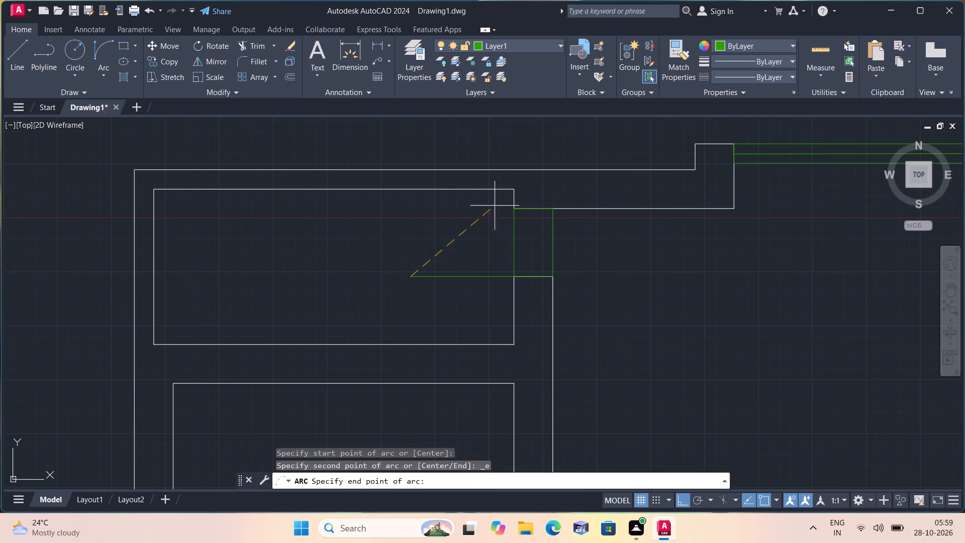
pyautogui.click(514, 208)
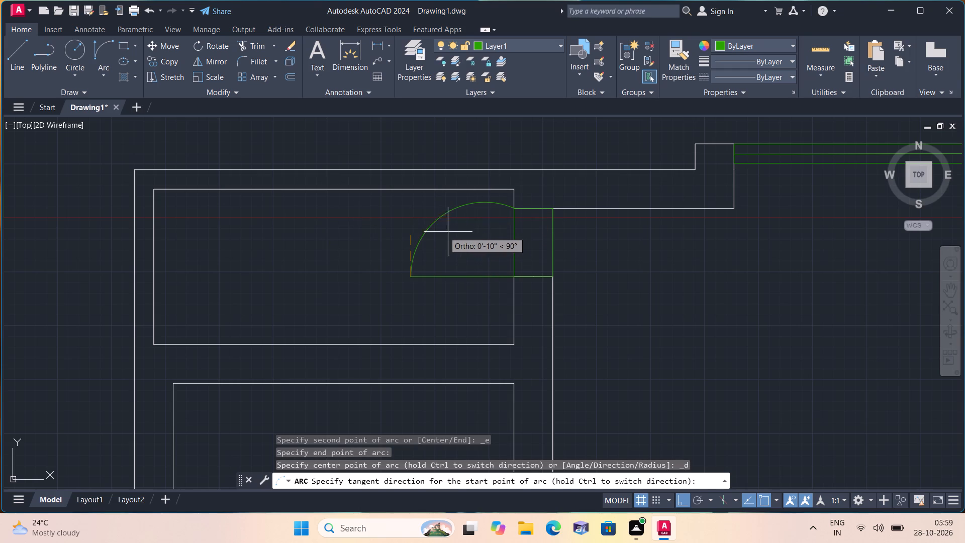
pyautogui.click(427, 232)
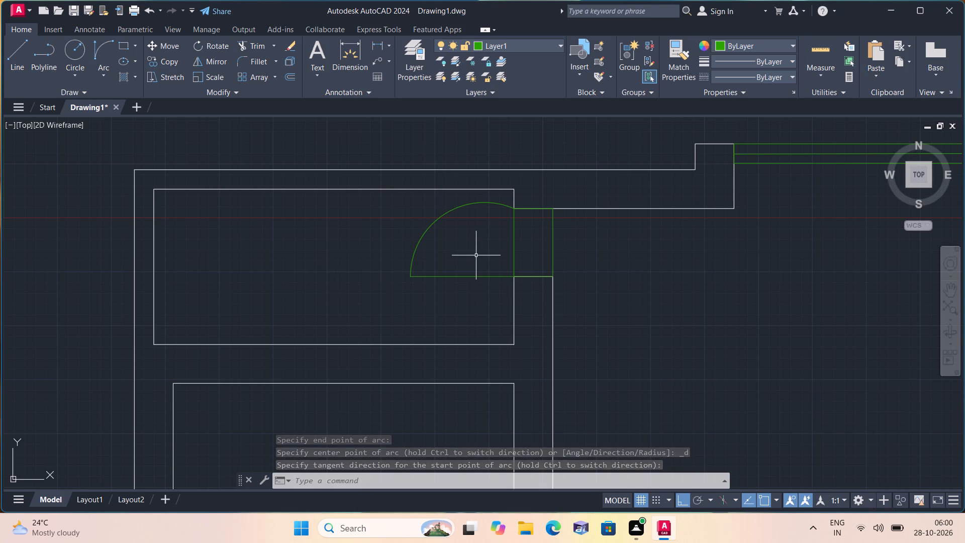
# Flatten the northwest room's door swing arc by stretching its midpoint about 4" south.
pyautogui.scroll(-2, 499, 262)
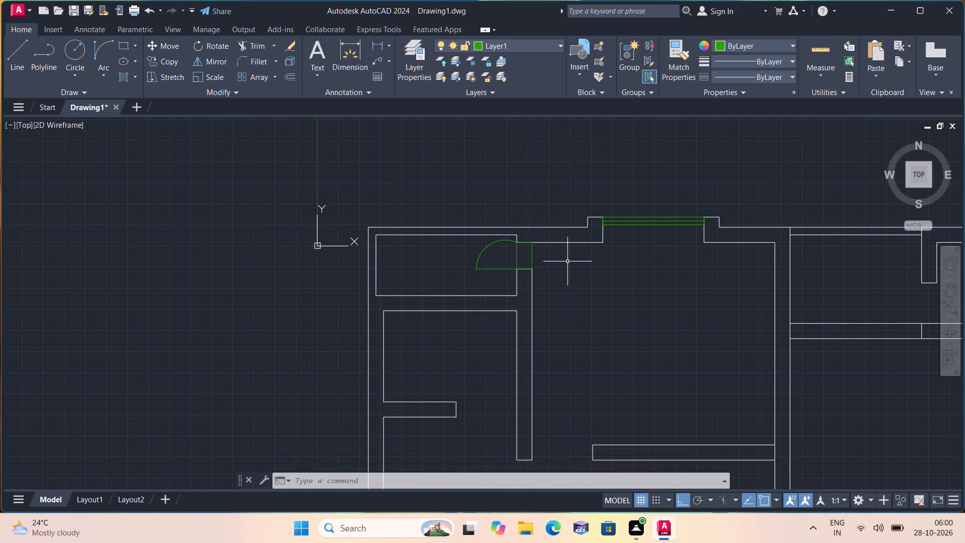
pyautogui.scroll(2, 567, 261)
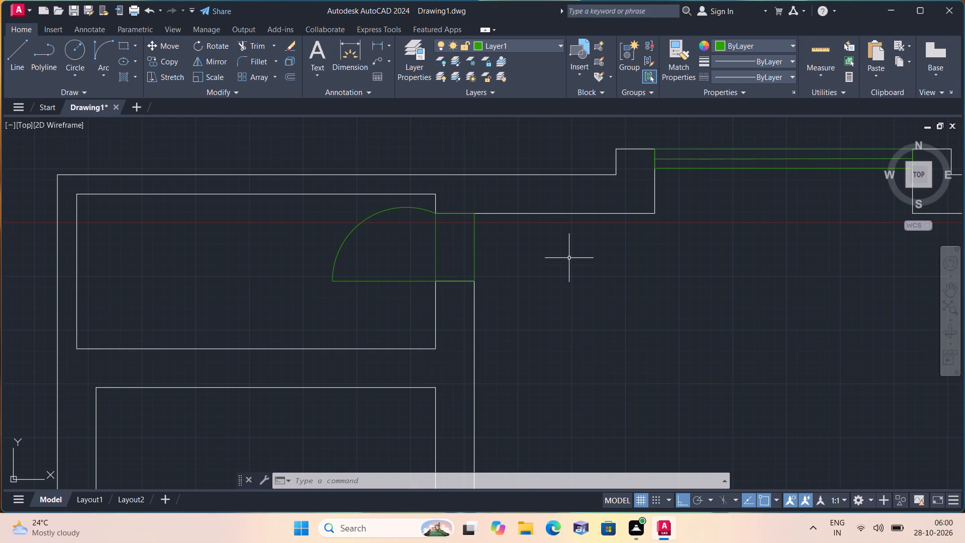
pyautogui.scroll(-1, 569, 258)
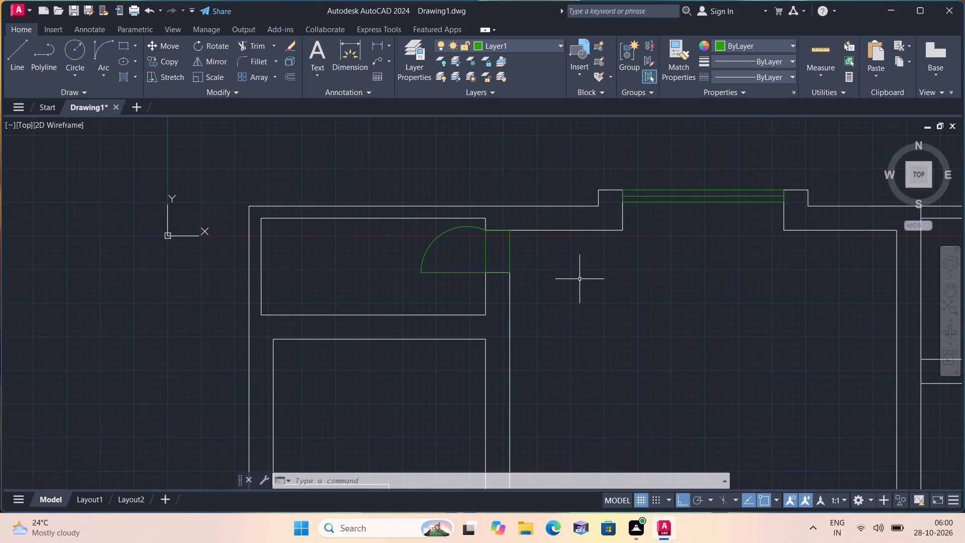
pyautogui.moveTo(577, 279); pyautogui.dragTo(355, 243, button='middle')
pyautogui.scroll(-1, 573, 277)
pyautogui.scroll(-1, 355, 243)
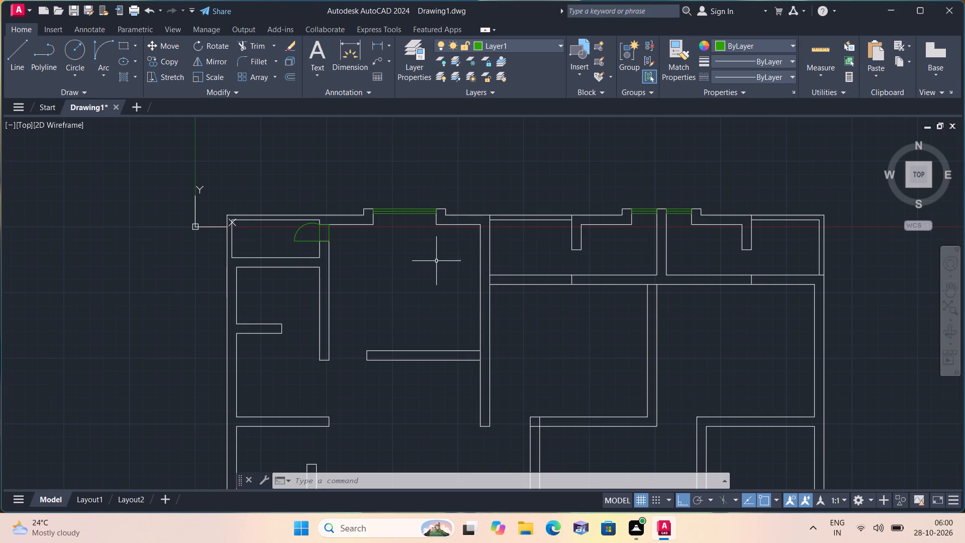
pyautogui.scroll(3, 306, 223)
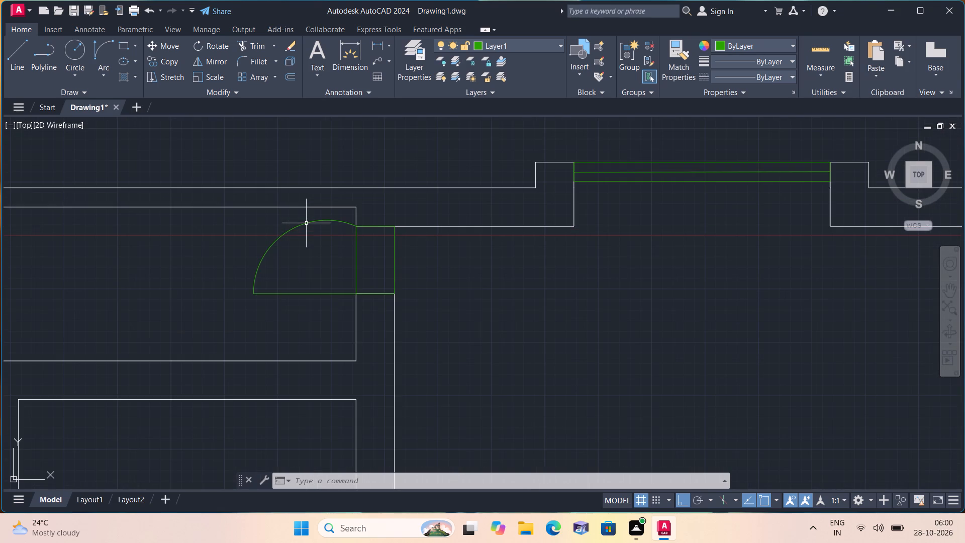
pyautogui.click(306, 223)
pyautogui.scroll(3, 307, 224)
pyautogui.scroll(-1, 301, 234)
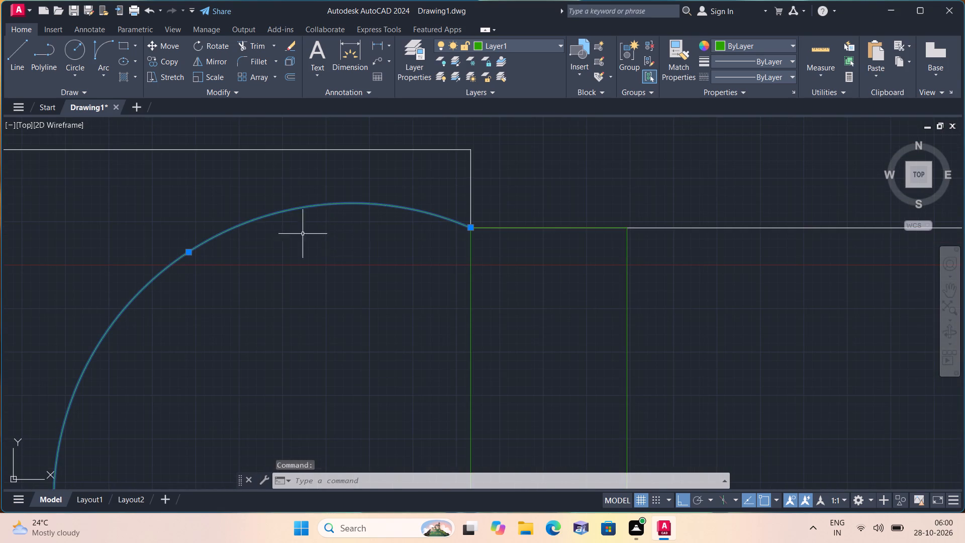
pyautogui.scroll(-1, 301, 234)
pyautogui.click(255, 243)
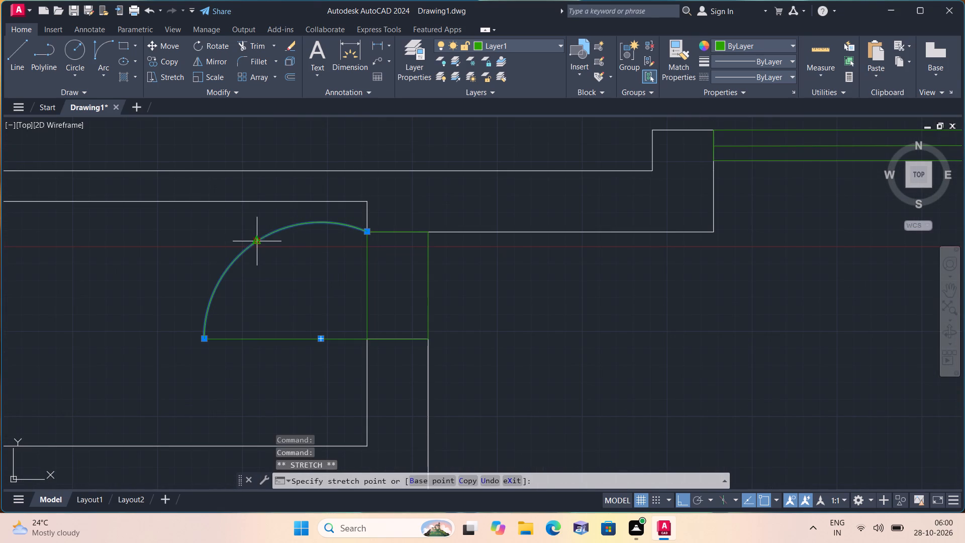
pyautogui.click(269, 267)
pyautogui.scroll(-1, 305, 273)
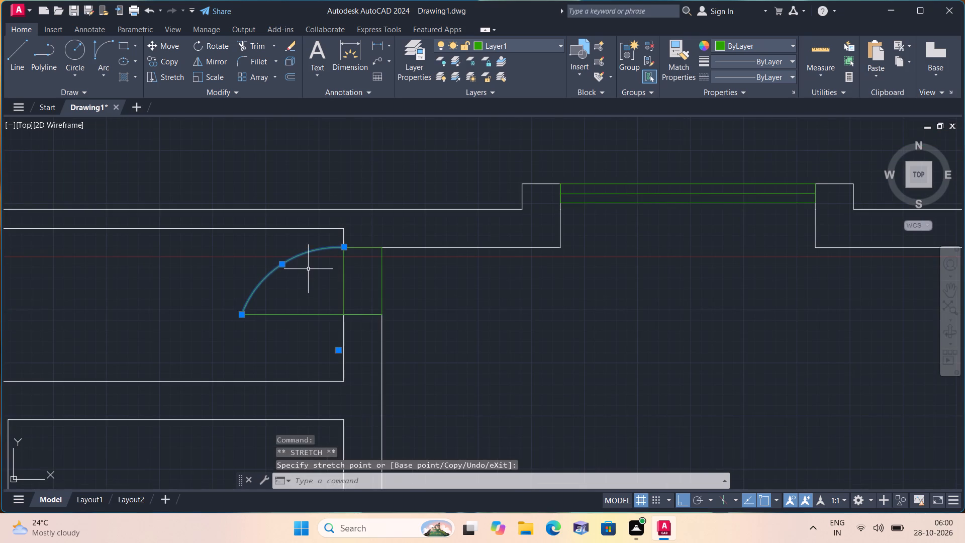
pyautogui.press('Escape')
# Draw a line from the north corner of the short west stub wall's end east across the opening to the facing wall.
pyautogui.scroll(-1, 413, 292)
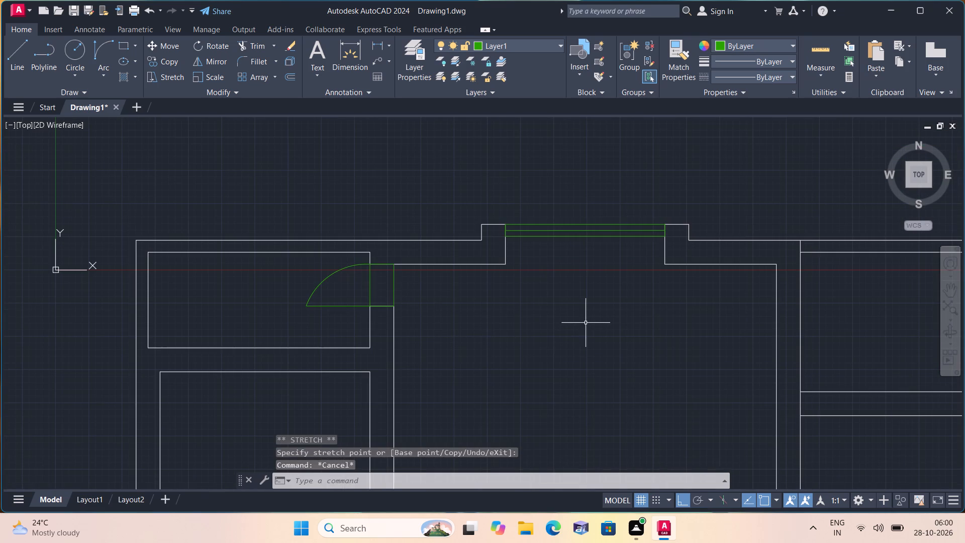
pyautogui.moveTo(531, 305); pyautogui.dragTo(467, 273, button='middle')
pyautogui.scroll(-1, 477, 283)
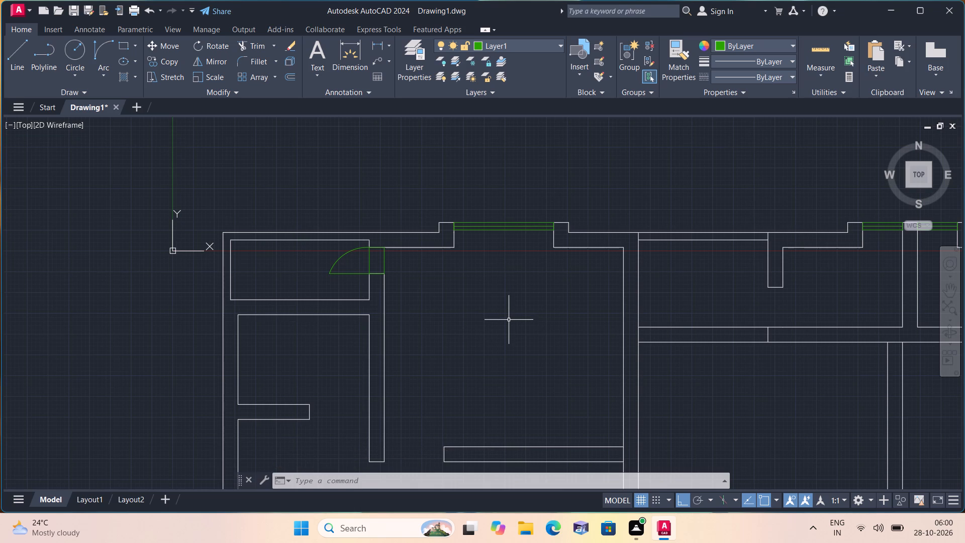
pyautogui.moveTo(497, 321); pyautogui.dragTo(662, 299, button='middle')
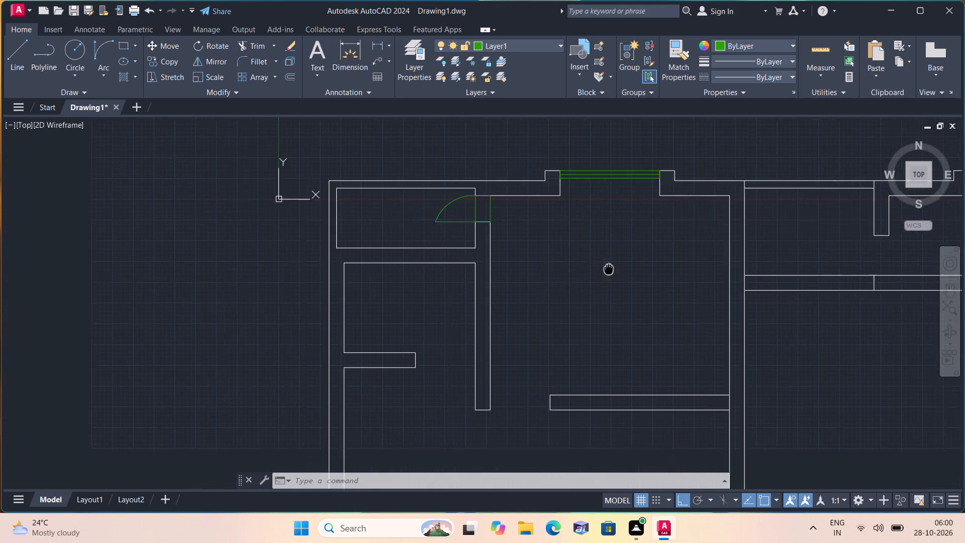
pyautogui.moveTo(662, 299); pyautogui.dragTo(687, 311, button='middle')
pyautogui.press('l')
pyautogui.press('space')
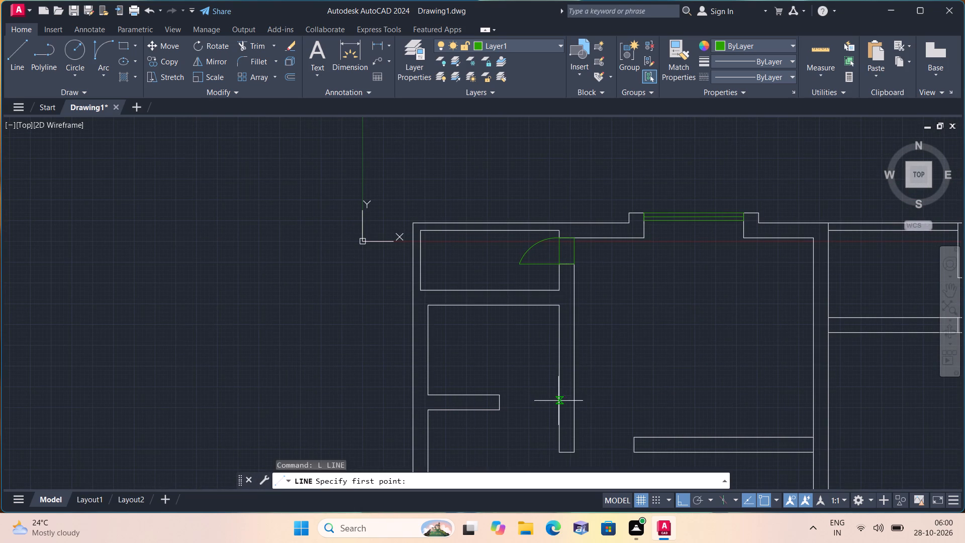
pyautogui.moveTo(520, 379); pyautogui.dragTo(466, 285, button='middle')
pyautogui.scroll(1, 449, 304)
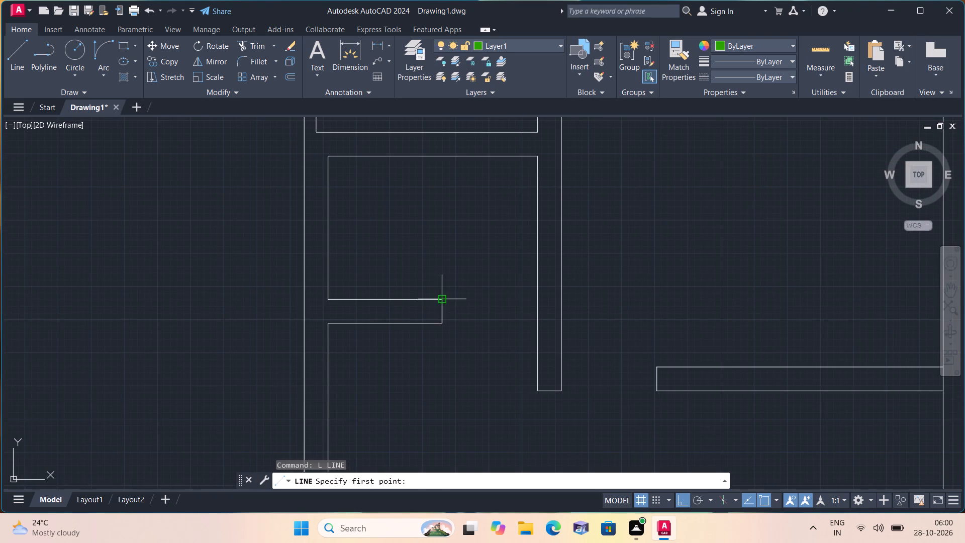
pyautogui.click(443, 300)
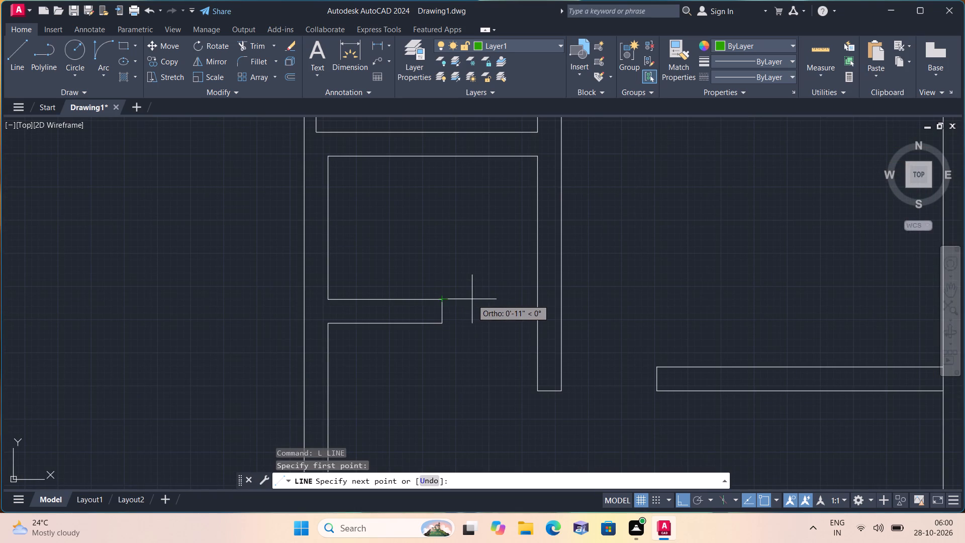
pyautogui.click(534, 302)
pyautogui.press('space')
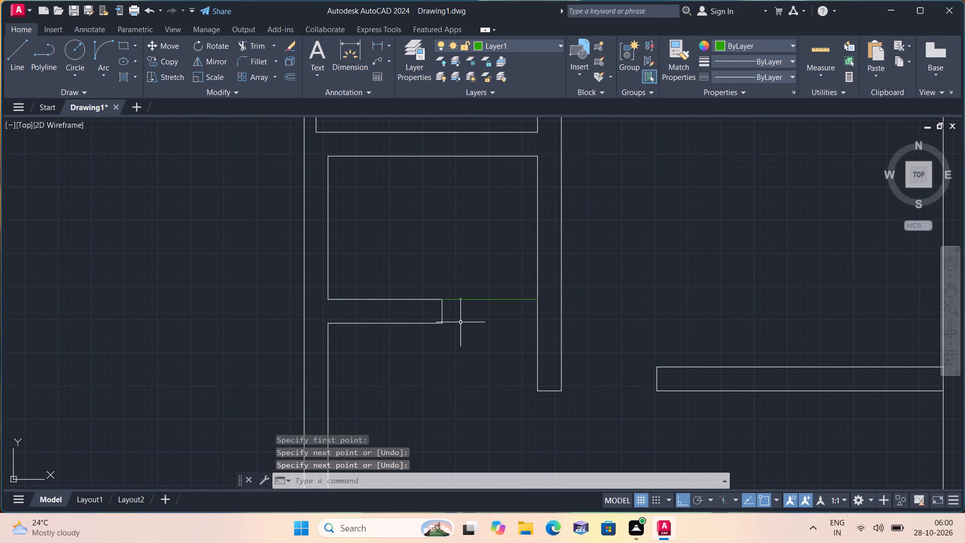
# Close the stub-wall opening outline with lines along its south, east and west sides.
pyautogui.press('space')
pyautogui.click(439, 324)
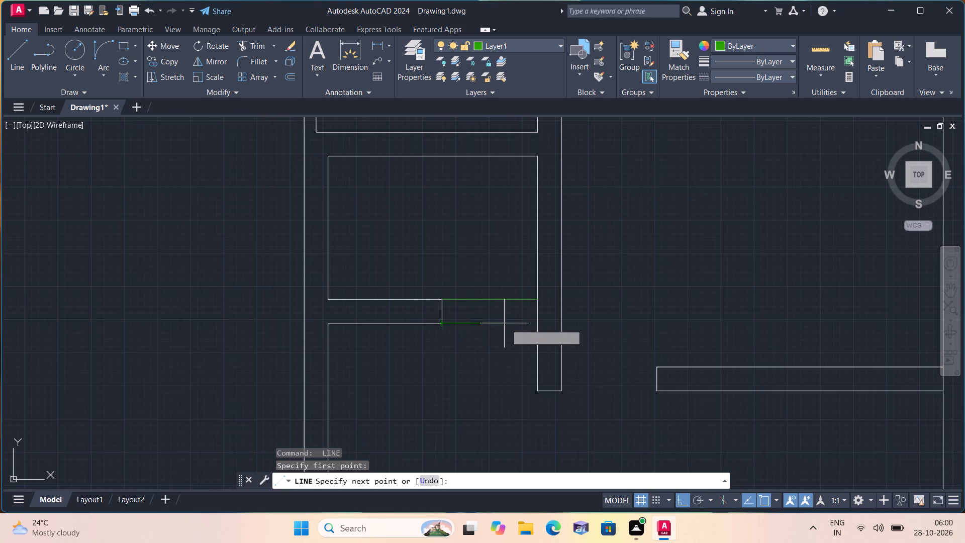
pyautogui.click(537, 325)
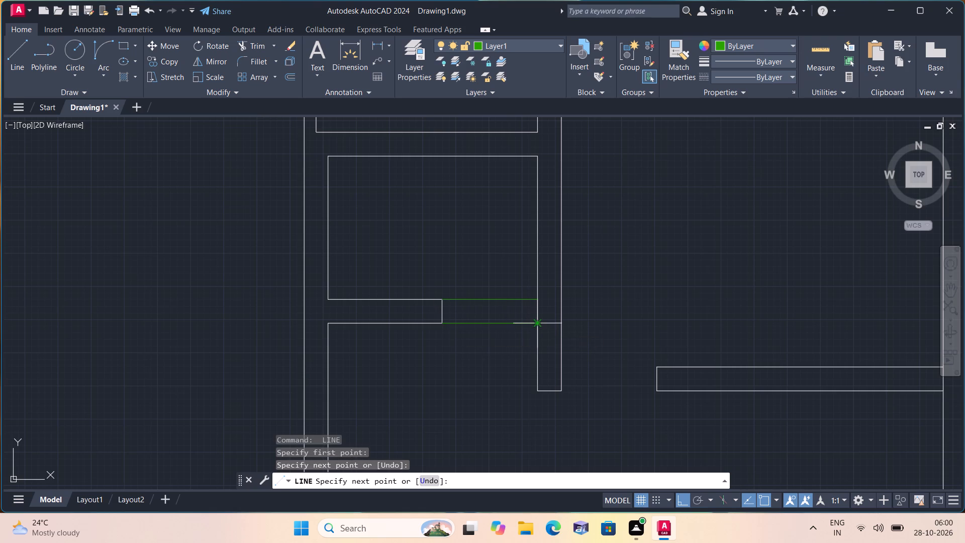
pyautogui.click(537, 299)
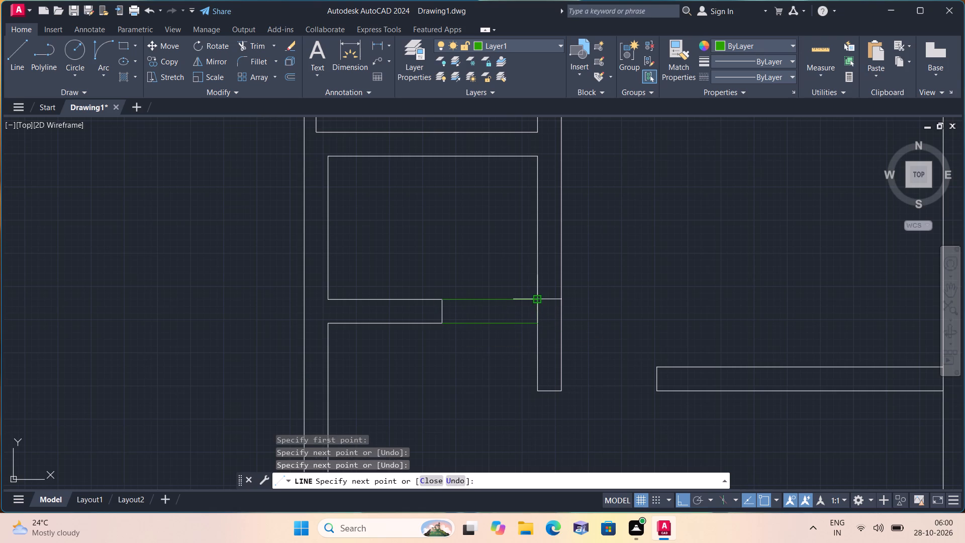
pyautogui.press('space')
pyautogui.press('space')
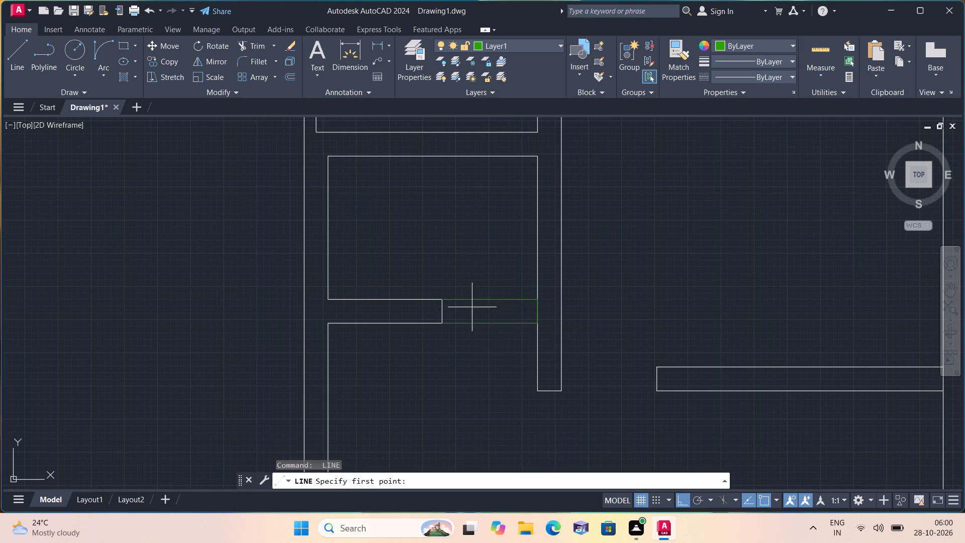
pyautogui.click(442, 300)
pyautogui.click(442, 312)
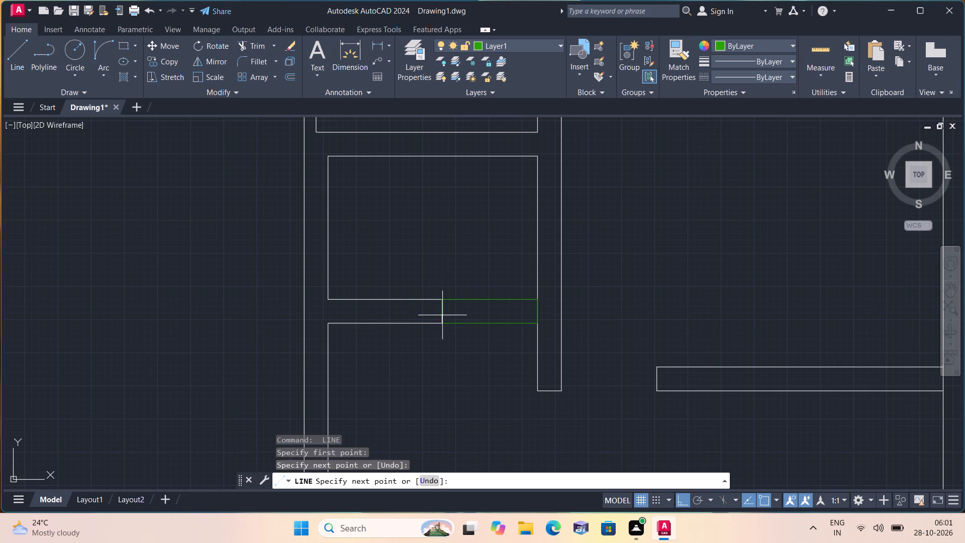
pyautogui.click(443, 321)
pyautogui.press('space')
# Draw a 3' door leaf line due north from the opening outline's north edge, just short of its east end.
pyautogui.scroll(1, 452, 301)
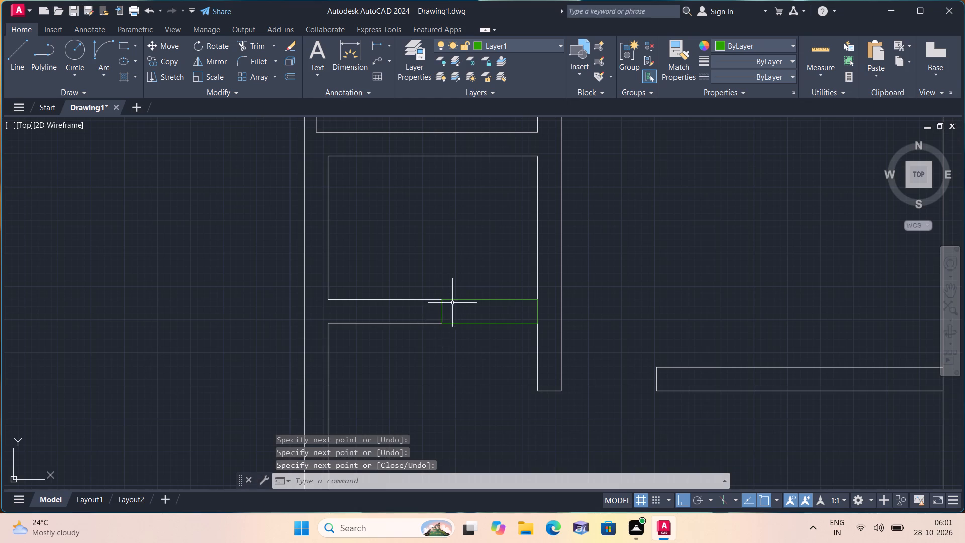
pyautogui.scroll(1, 452, 301)
pyautogui.scroll(-1, 461, 308)
pyautogui.moveTo(458, 308); pyautogui.dragTo(411, 309, button='middle')
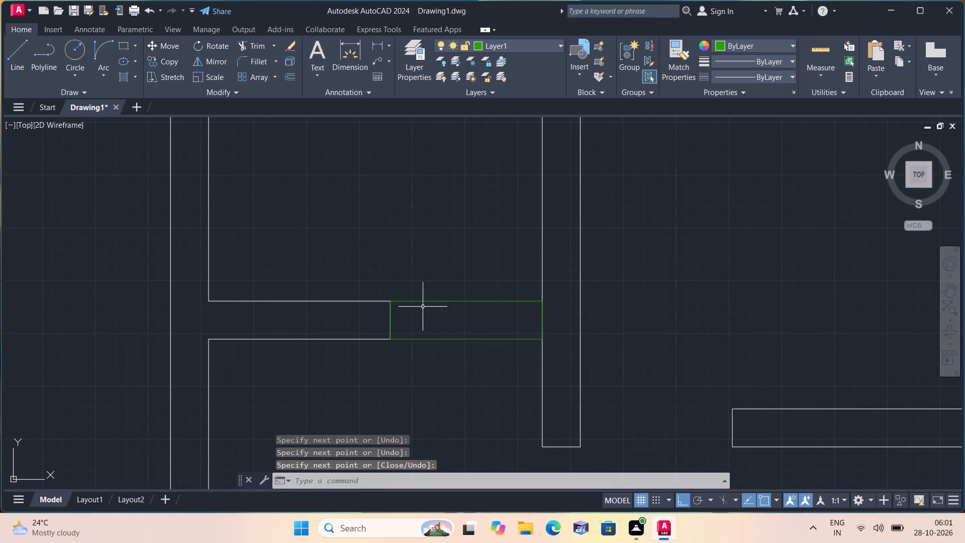
pyautogui.press('space')
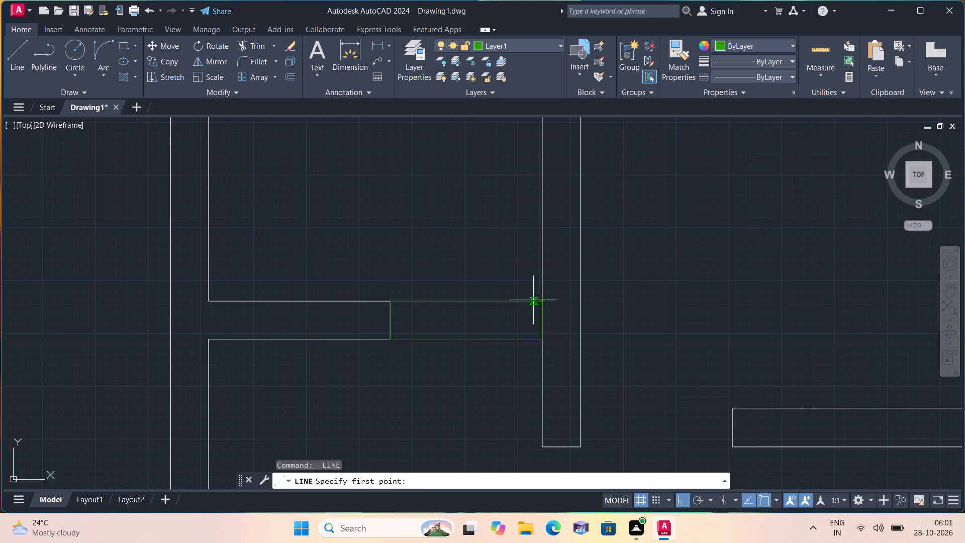
pyautogui.click(533, 300)
pyautogui.scroll(-1, 516, 216)
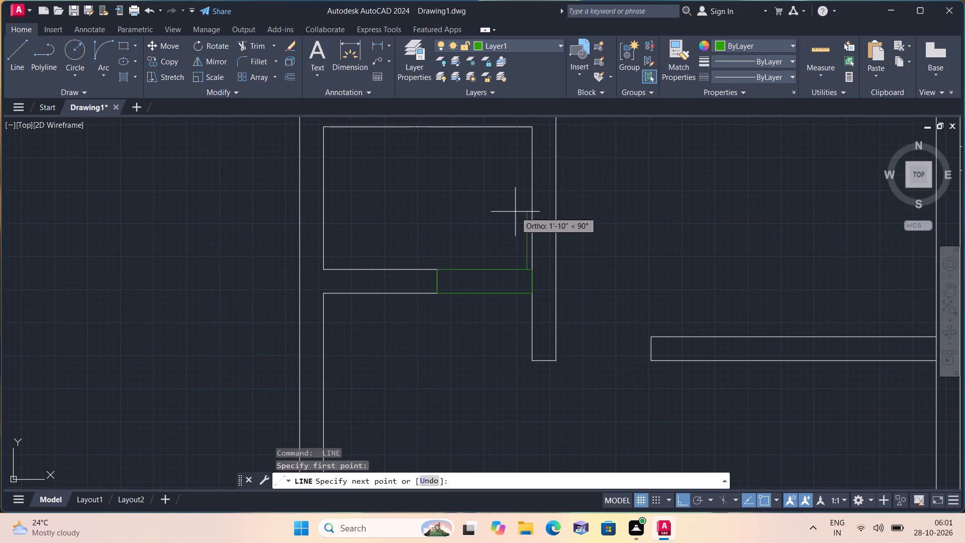
pyautogui.press('3')
pyautogui.write("'")
pyautogui.press('space')
pyautogui.press('space')
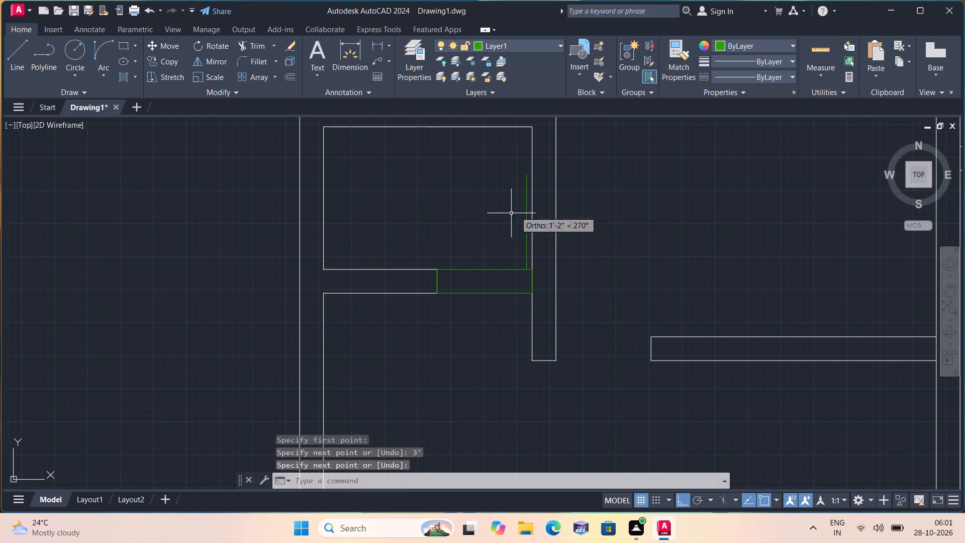
# Draw a Start, End, Direction arc from the door leaf's north end to just west of the opening outline's northwest corner.
pyautogui.click(103, 78)
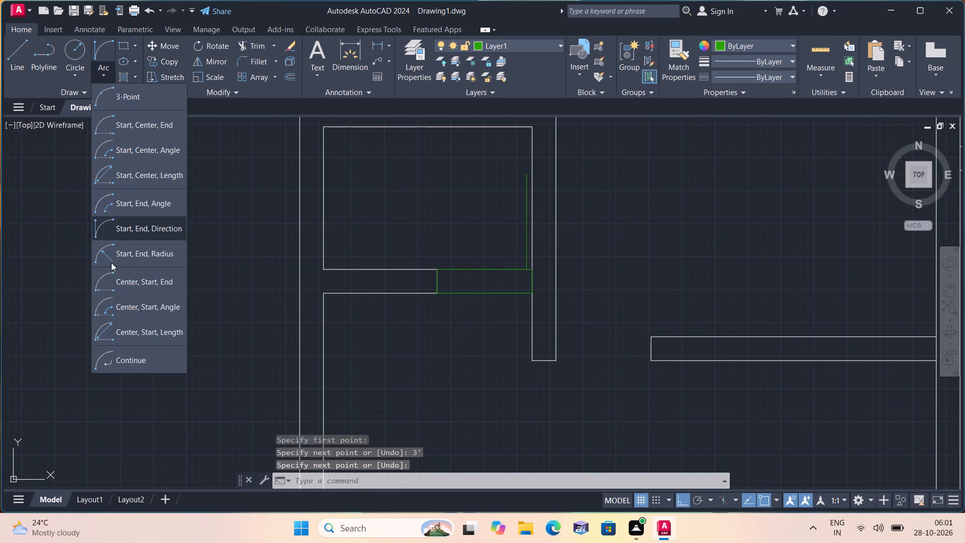
pyautogui.click(129, 227)
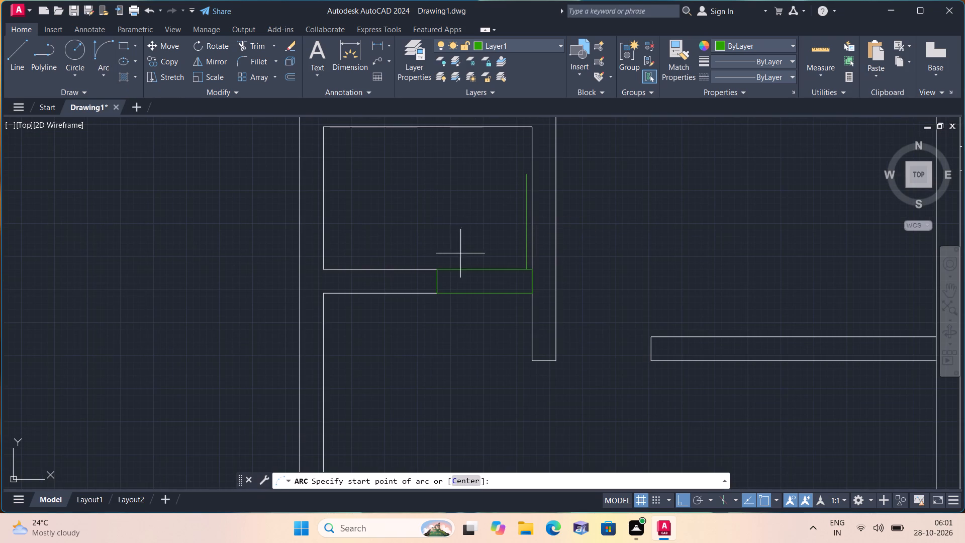
pyautogui.scroll(1, 530, 172)
pyautogui.click(524, 172)
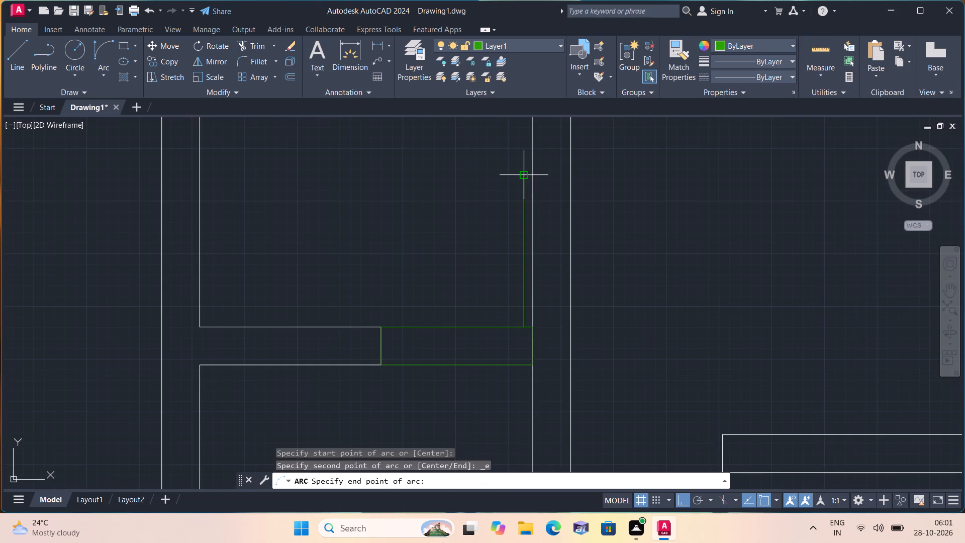
pyautogui.click(374, 330)
pyautogui.click(373, 306)
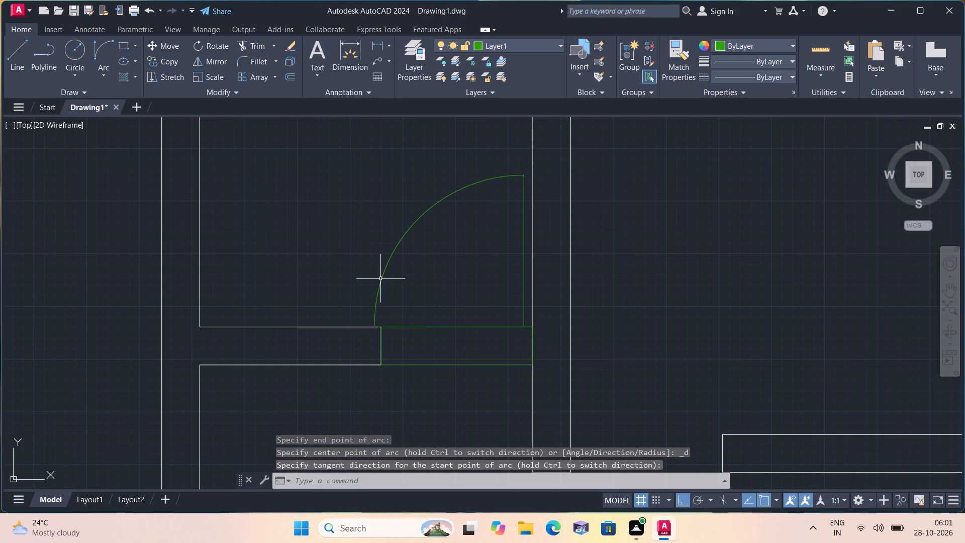
pyautogui.press('Escape')
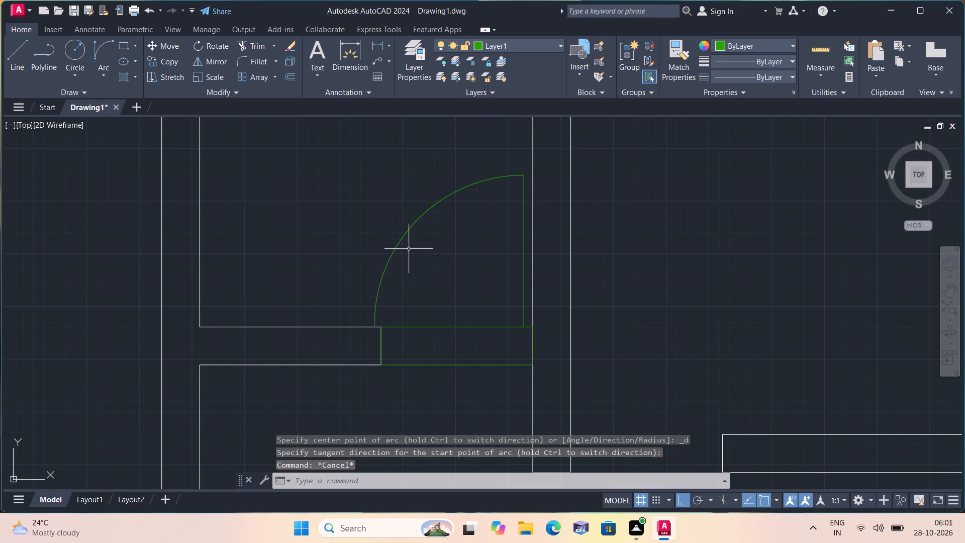
# Stretch the swing arc's west endpoint onto the opening outline's northwest corner.
pyautogui.click(380, 313)
pyautogui.click(369, 300)
pyautogui.scroll(2, 373, 321)
pyautogui.click(372, 337)
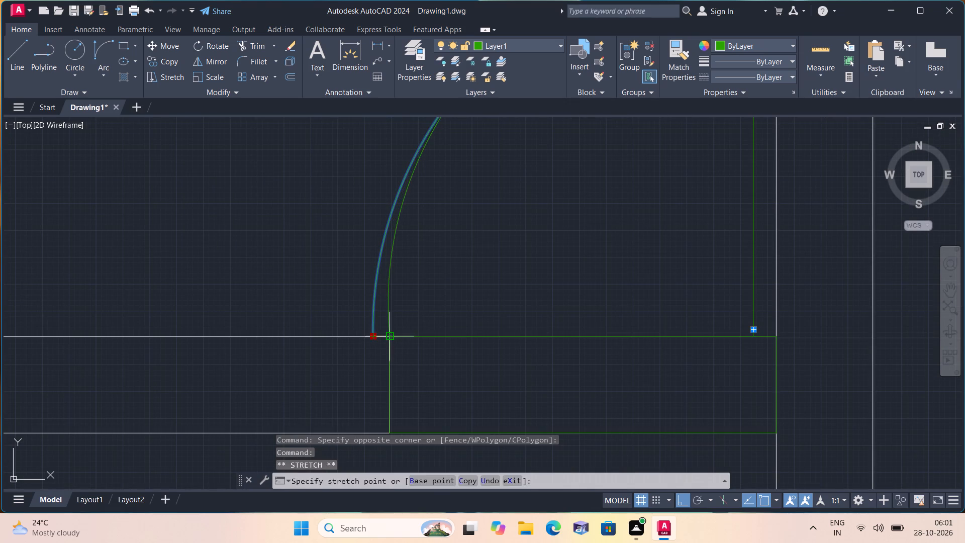
pyautogui.click(386, 338)
# Flatten the door swing arc by stretching its midpoint about 3" south.
pyautogui.scroll(-3, 395, 335)
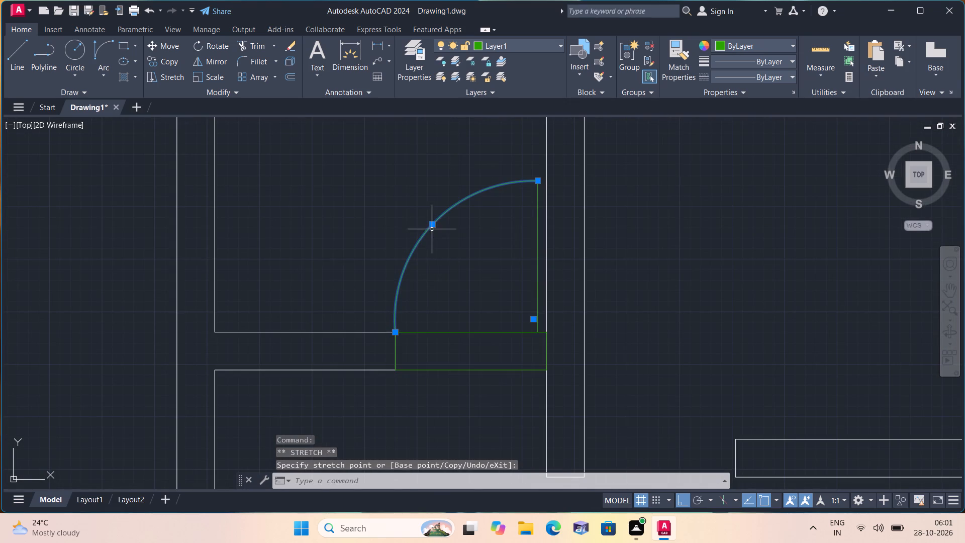
pyautogui.moveTo(432, 224); pyautogui.dragTo(436, 230)
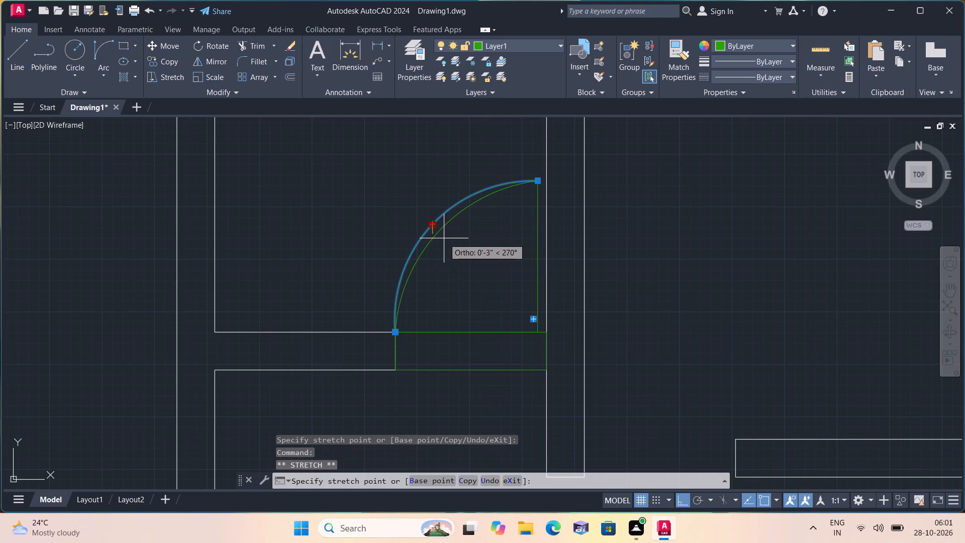
pyautogui.click(447, 241)
pyautogui.press('Escape')
pyautogui.scroll(-1, 470, 257)
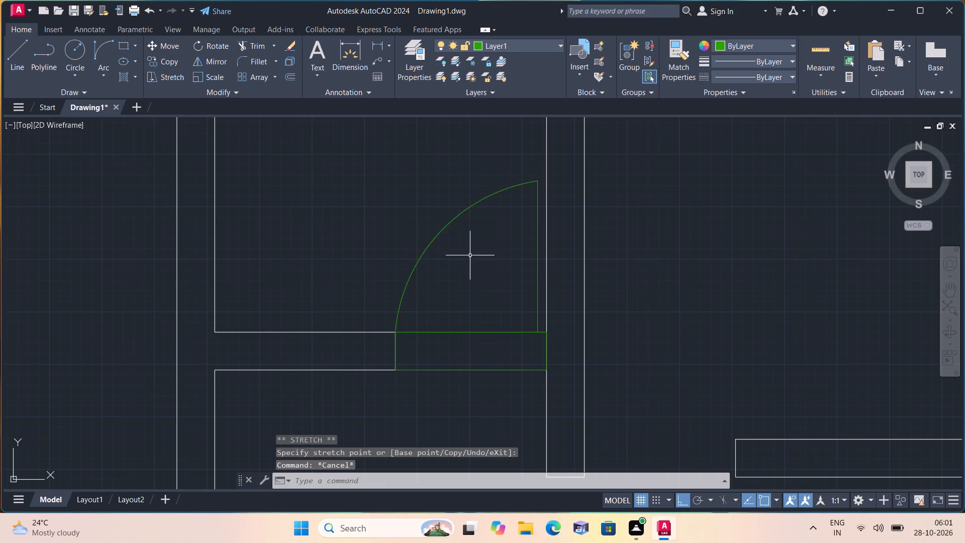
# Draw a line from the middle of the short north-pointing wall stub's end, in the room below, up to the facing wall.
pyautogui.scroll(-1, 492, 286)
pyautogui.moveTo(618, 324); pyautogui.dragTo(580, 310, button='middle')
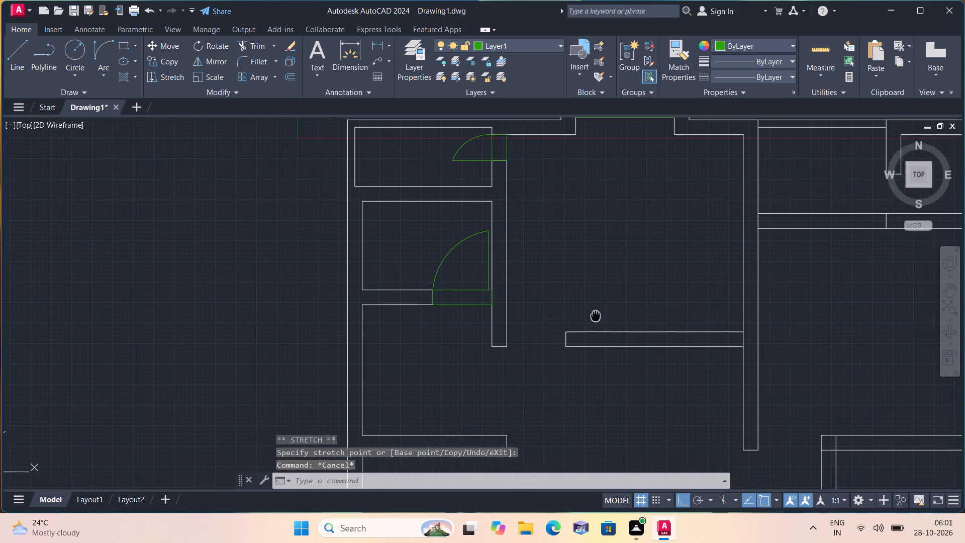
pyautogui.moveTo(580, 310); pyautogui.dragTo(470, 268, button='middle')
pyautogui.scroll(-1, 471, 271)
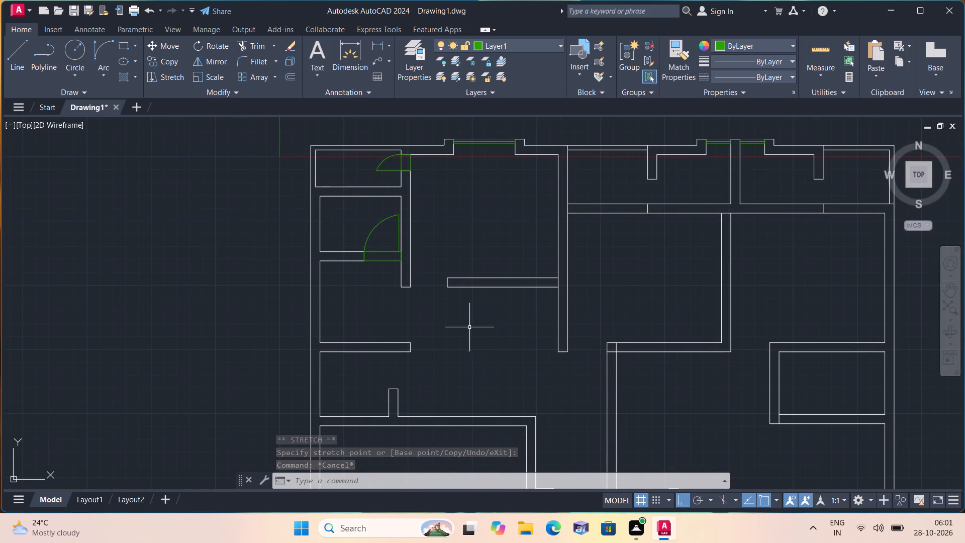
pyautogui.moveTo(465, 333); pyautogui.dragTo(489, 307, button='middle')
pyautogui.press('l')
pyautogui.press('space')
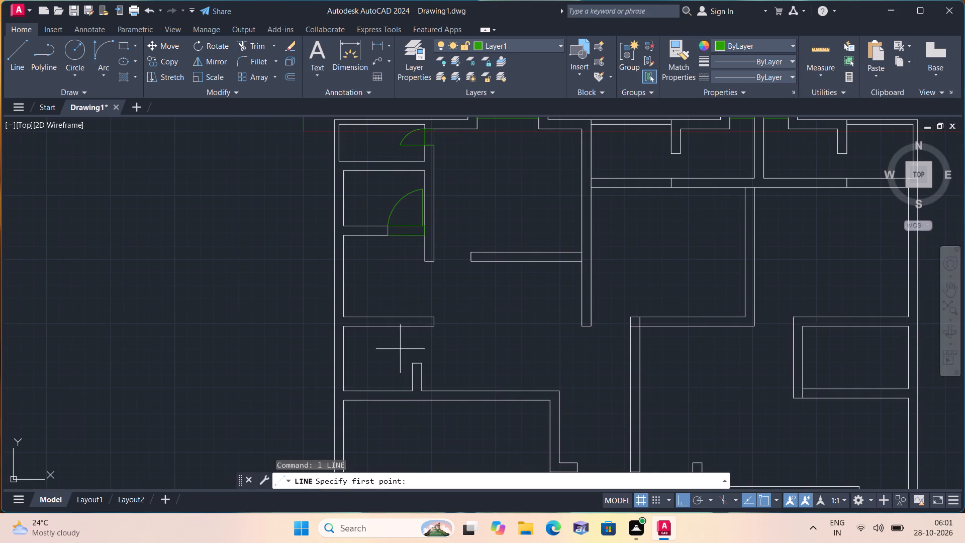
pyautogui.scroll(1, 397, 354)
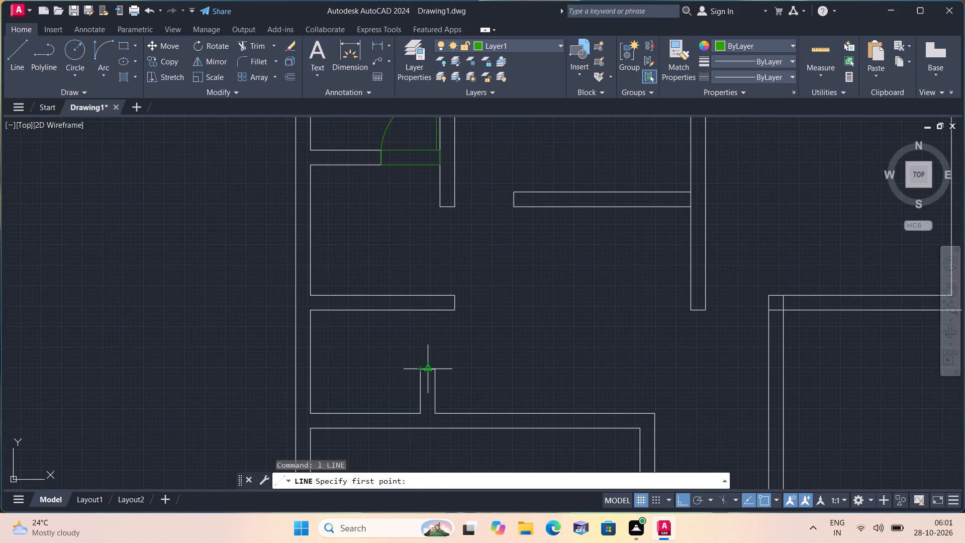
pyautogui.click(426, 366)
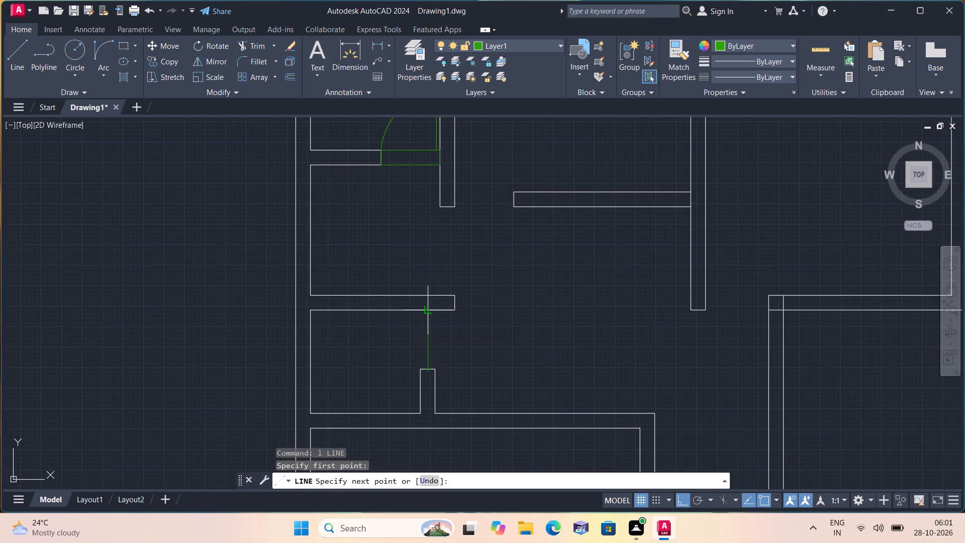
pyautogui.click(427, 312)
pyautogui.press('space')
# Draw the west and east sides of the southwest room's door opening, from the narrow wall's end corners north to the facing wall.
pyautogui.scroll(-1, 540, 372)
pyautogui.moveTo(561, 381); pyautogui.dragTo(527, 326, button='middle')
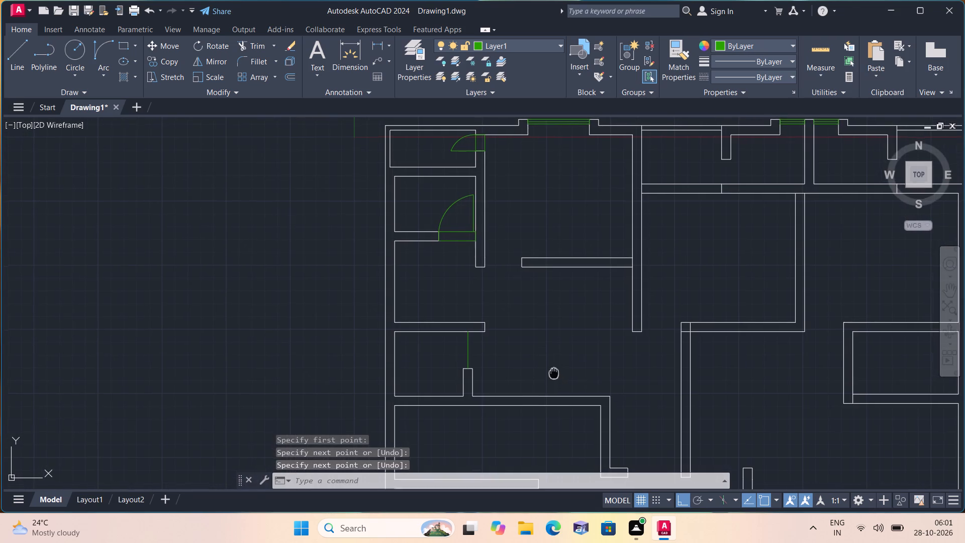
pyautogui.moveTo(527, 326); pyautogui.dragTo(519, 255, button='middle')
pyautogui.scroll(-1, 514, 297)
pyautogui.press('space')
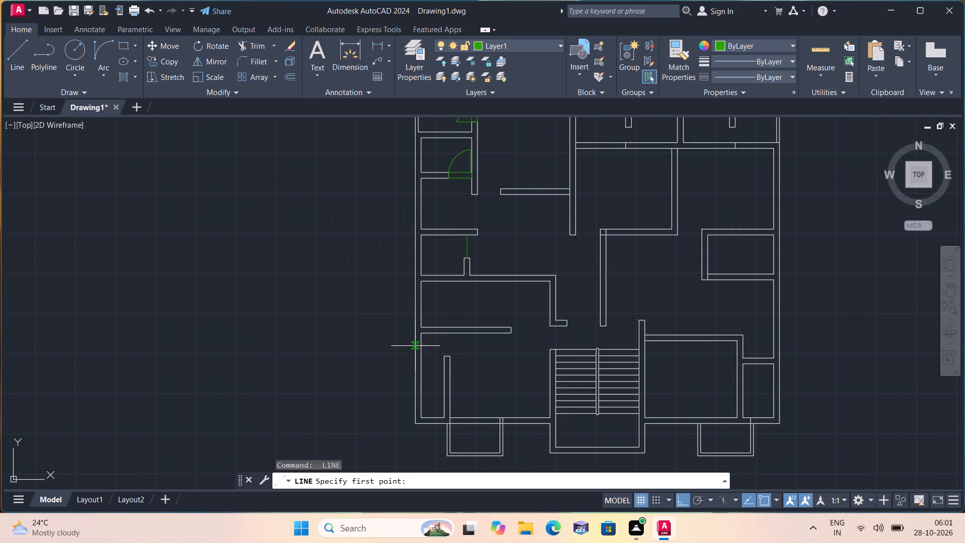
pyautogui.scroll(2, 415, 344)
pyautogui.click(488, 378)
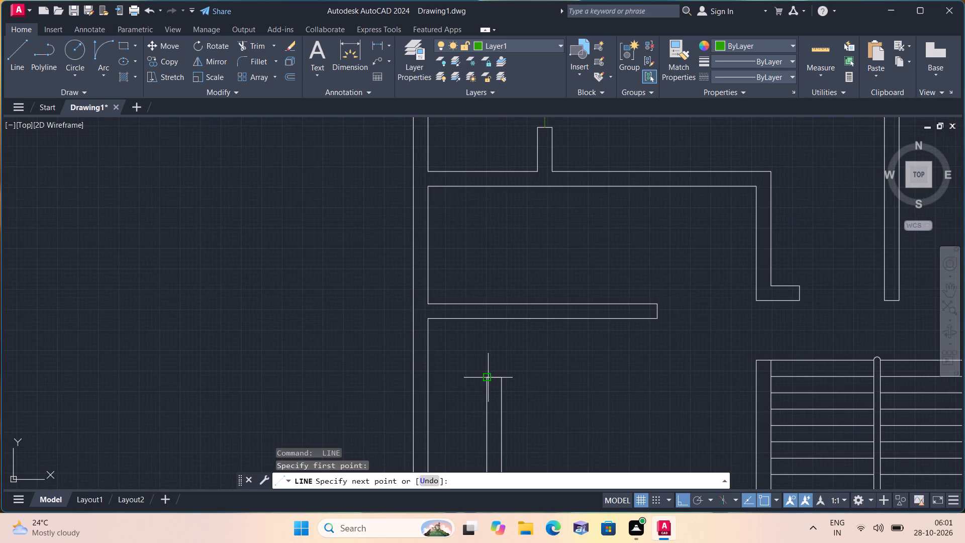
pyautogui.click(487, 320)
pyautogui.press('space')
pyautogui.press('space')
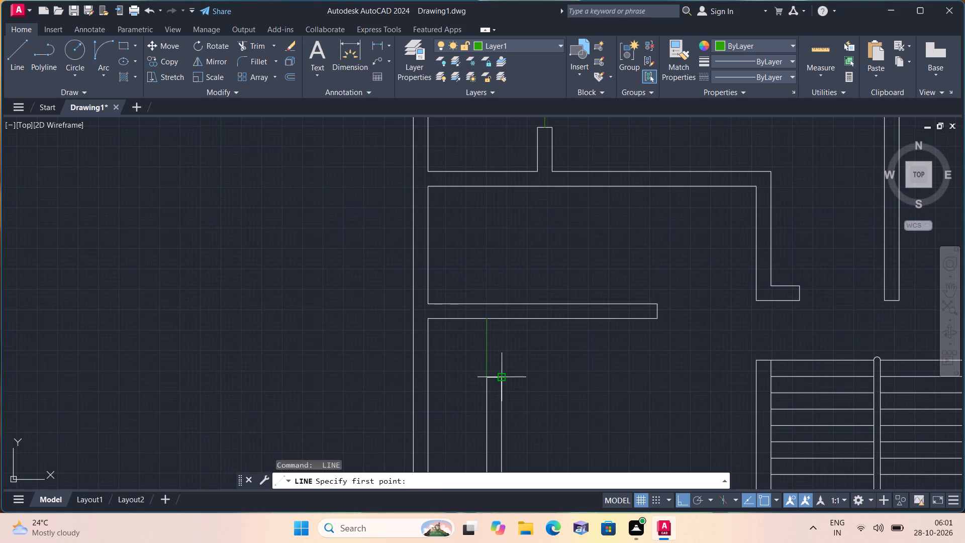
pyautogui.click(500, 376)
pyautogui.click(503, 318)
pyautogui.press('space')
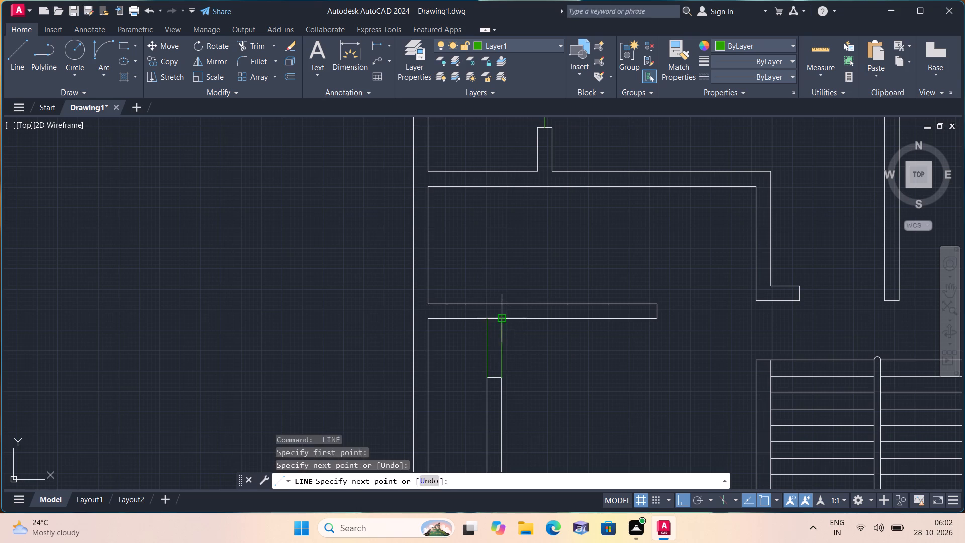
# Close the southwest room's opening outline with lines along its north and south ends.
pyautogui.scroll(3, 503, 318)
pyautogui.press('space')
pyautogui.click(494, 325)
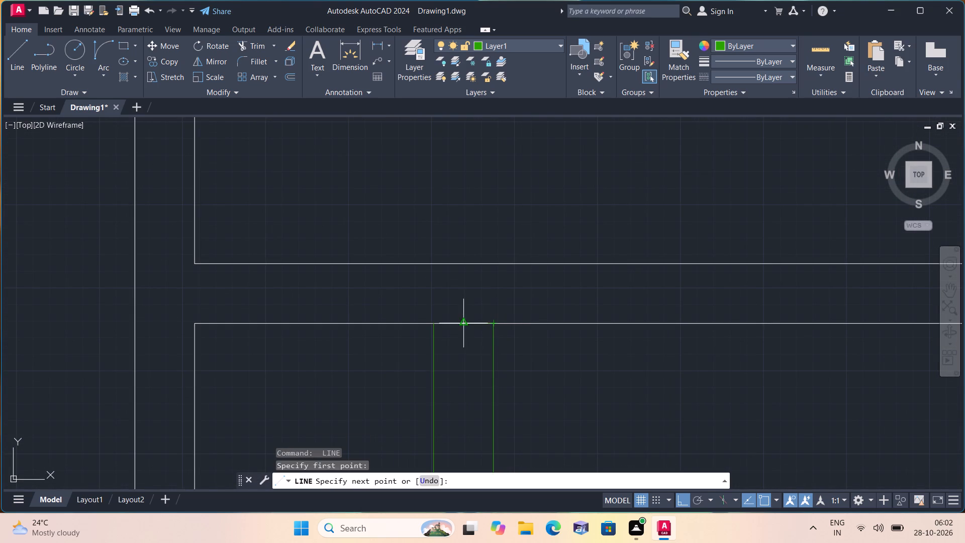
pyautogui.click(436, 327)
pyautogui.press('space')
pyautogui.scroll(-1, 446, 324)
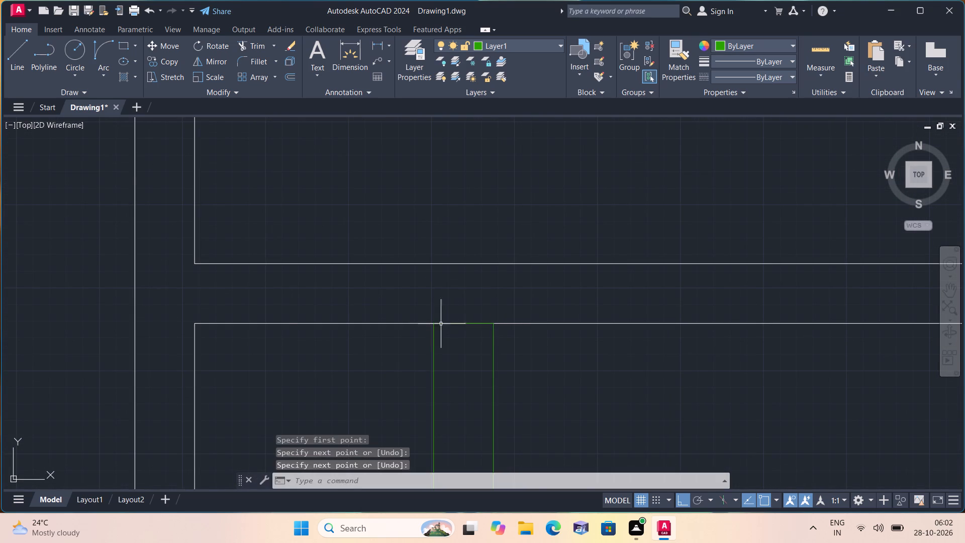
pyautogui.moveTo(480, 384); pyautogui.dragTo(482, 286, button='middle')
pyautogui.press('space')
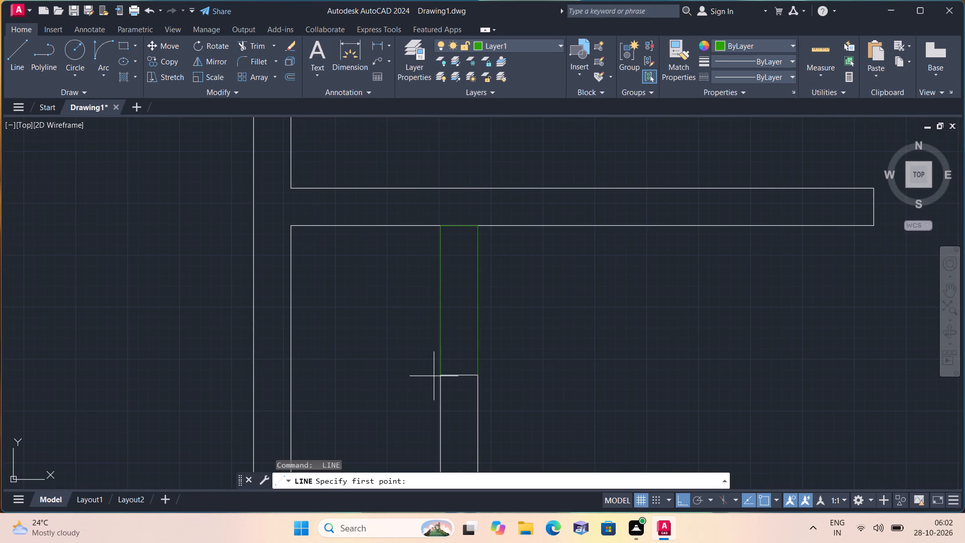
pyautogui.click(442, 376)
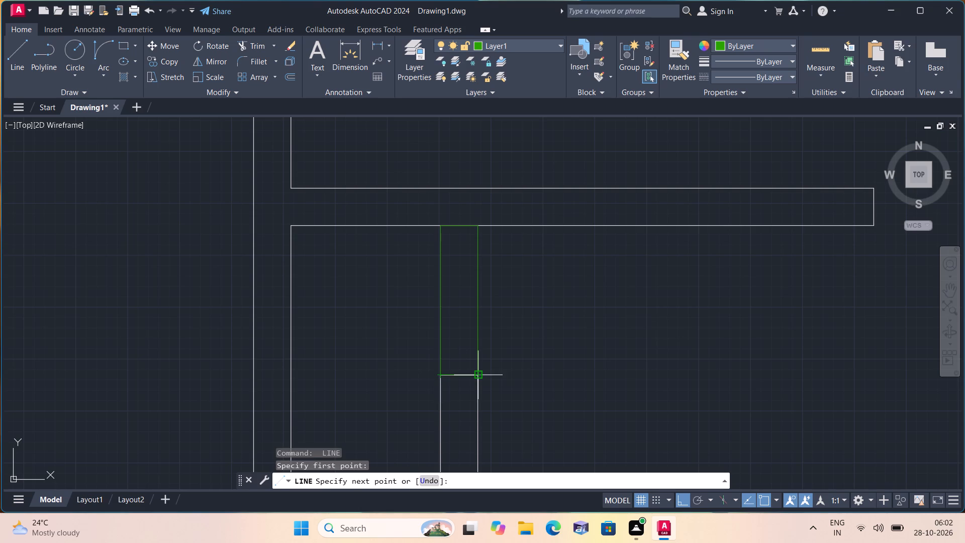
pyautogui.click(479, 376)
pyautogui.press('space')
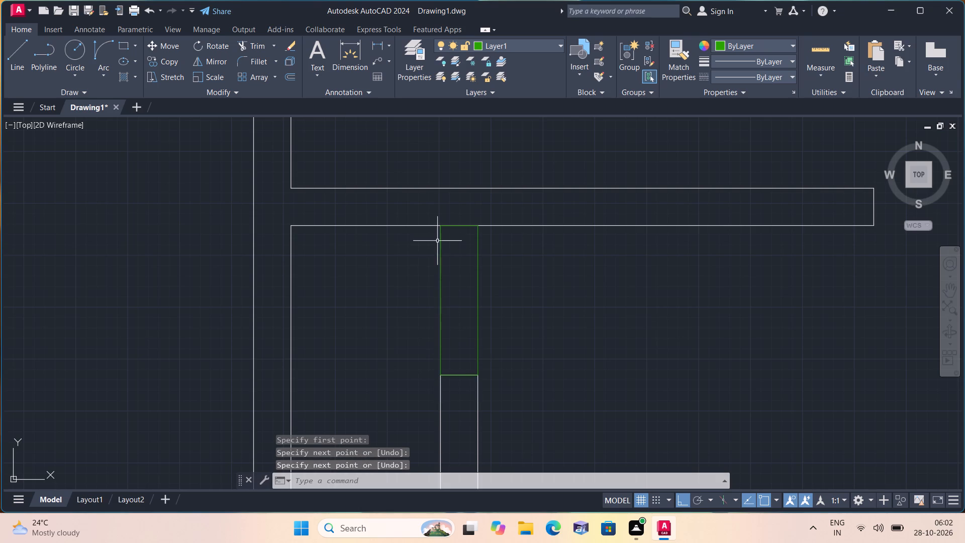
# Draw a 3' door leaf line due west from the opening outline's west side, just below its north end.
pyautogui.press('space')
pyautogui.scroll(1, 440, 235)
pyautogui.click(438, 227)
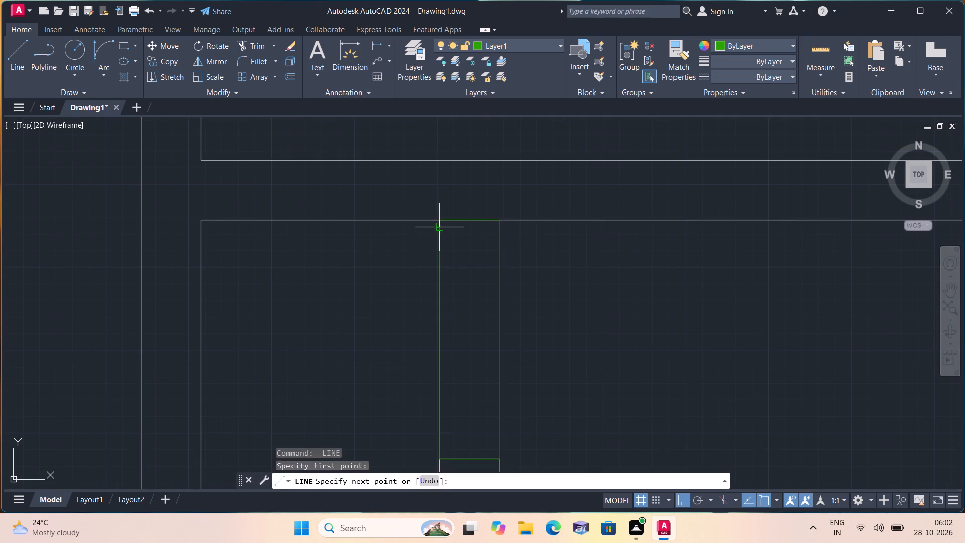
pyautogui.write("3'")
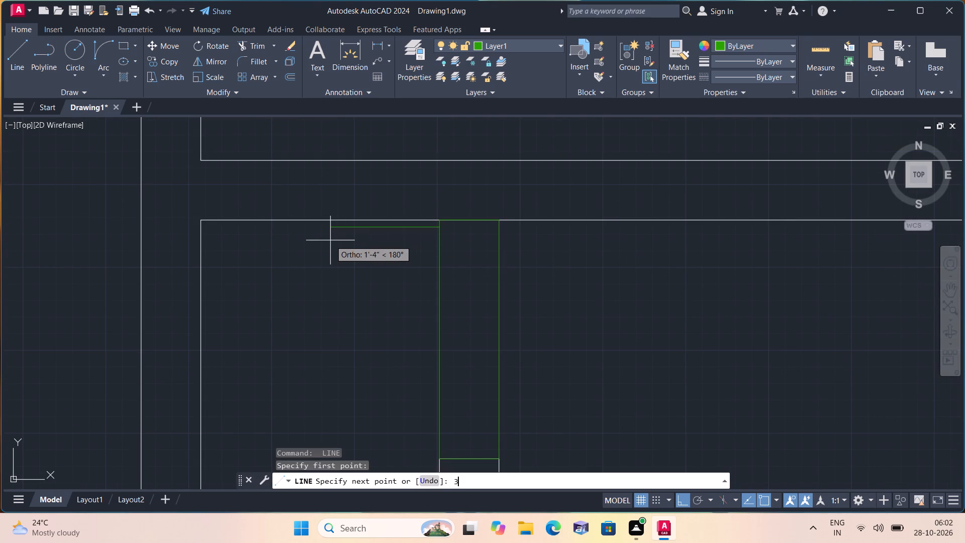
pyautogui.press('space')
pyautogui.scroll(-1, 330, 242)
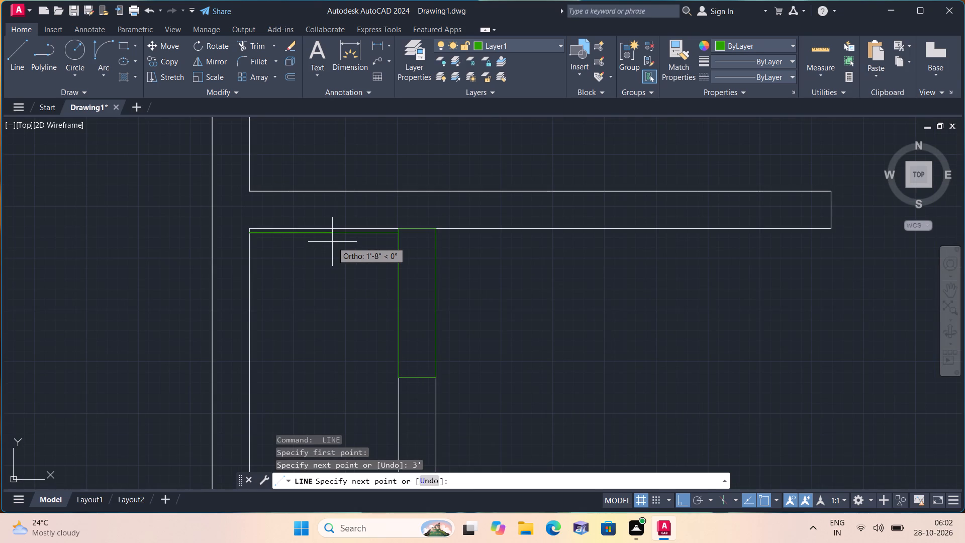
pyautogui.press('space')
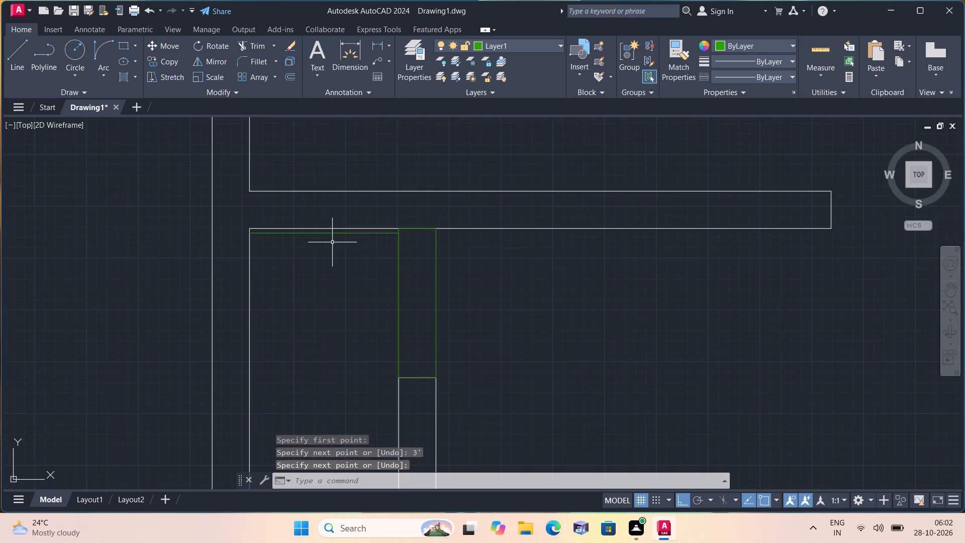
# Measure the length of the opening outline's east side with a linear dimension, without placing it.
pyautogui.scroll(-2, 334, 241)
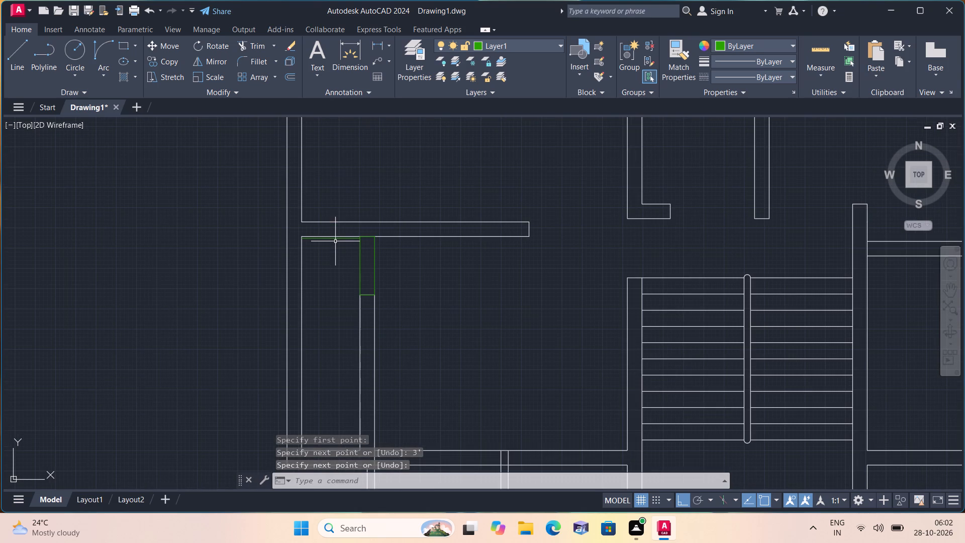
pyautogui.scroll(1, 310, 269)
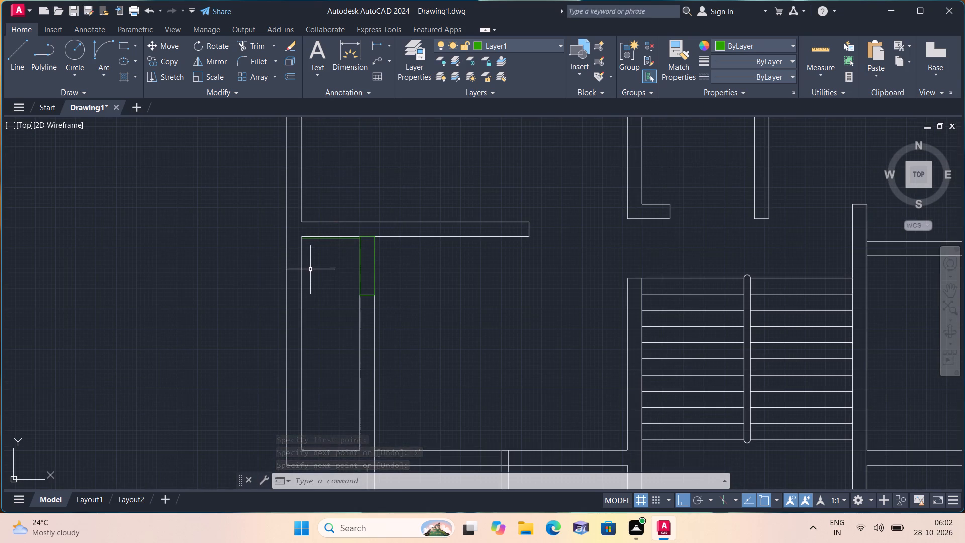
pyautogui.click(383, 40)
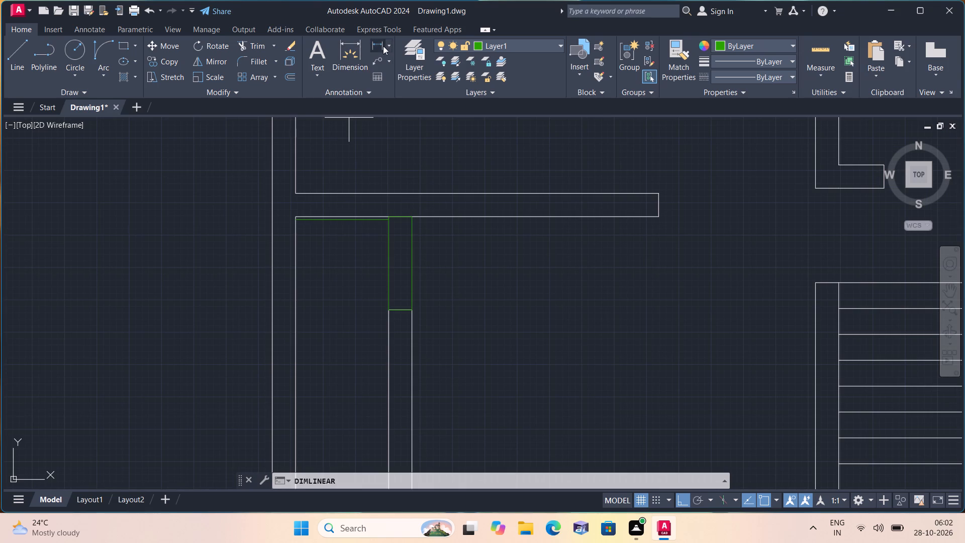
pyautogui.click(413, 216)
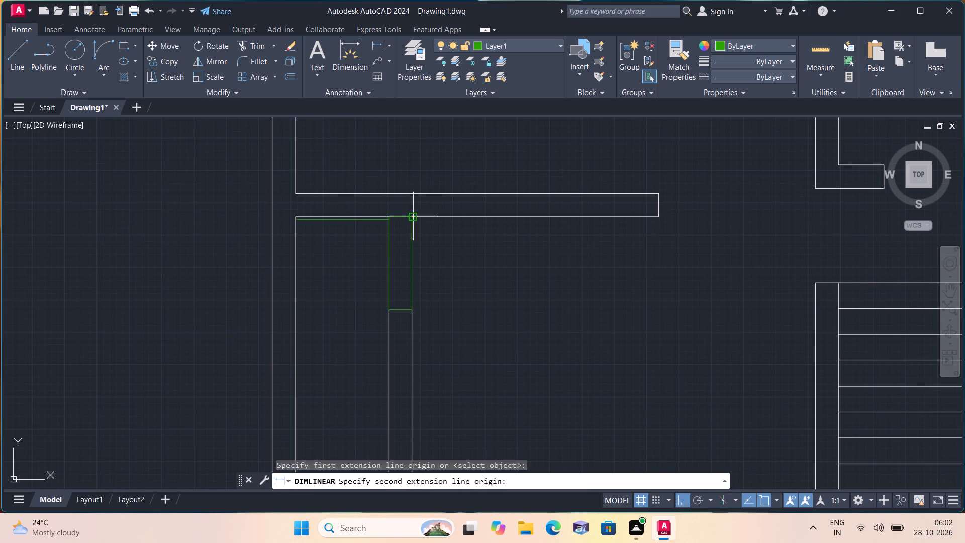
pyautogui.click(410, 310)
pyautogui.scroll(4, 413, 270)
pyautogui.scroll(2, 437, 234)
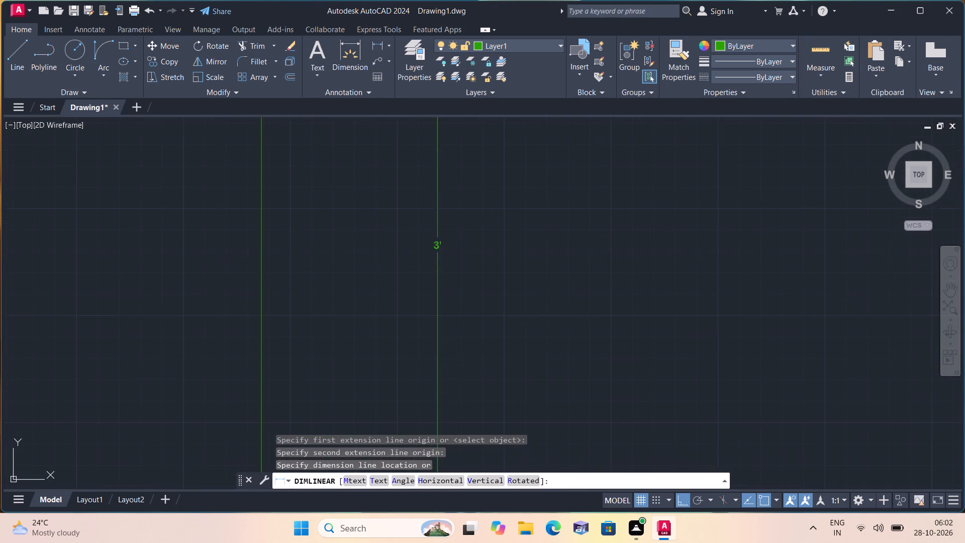
pyautogui.scroll(-4, 440, 231)
pyautogui.press('Escape')
pyautogui.scroll(-1, 441, 232)
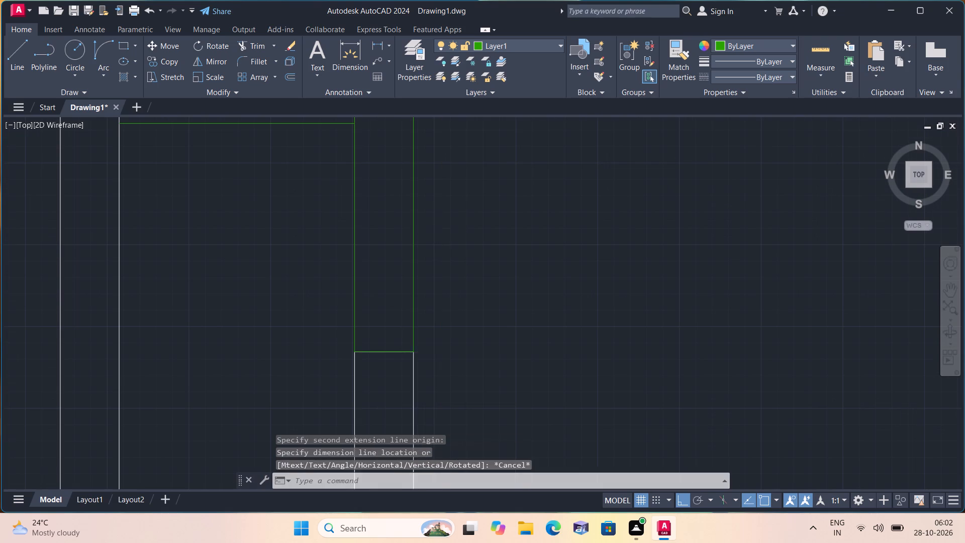
# Erase the west and east sides of the southwest room's door opening outline together with its door leaf line.
pyautogui.scroll(-2, 441, 232)
pyautogui.scroll(3, 378, 210)
pyautogui.scroll(-1, 392, 225)
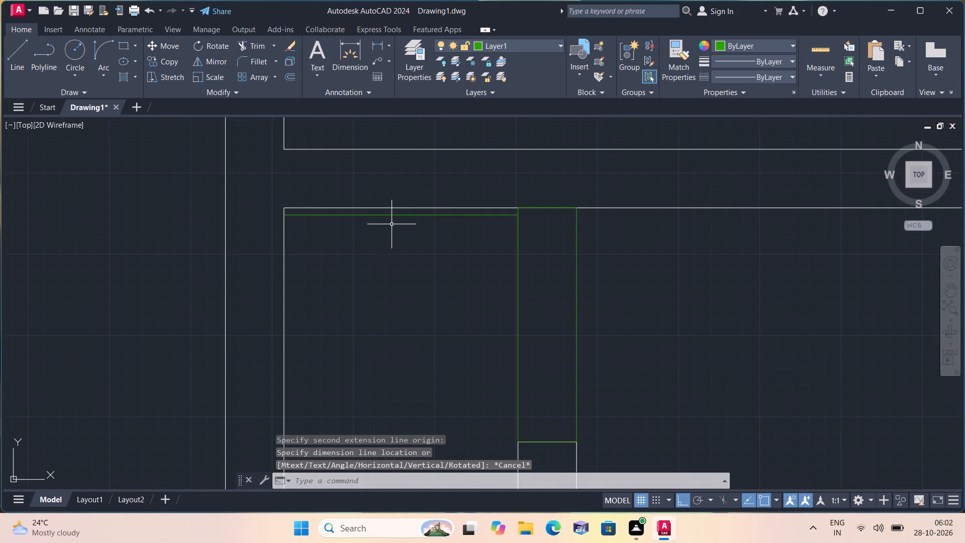
pyautogui.scroll(-2, 396, 270)
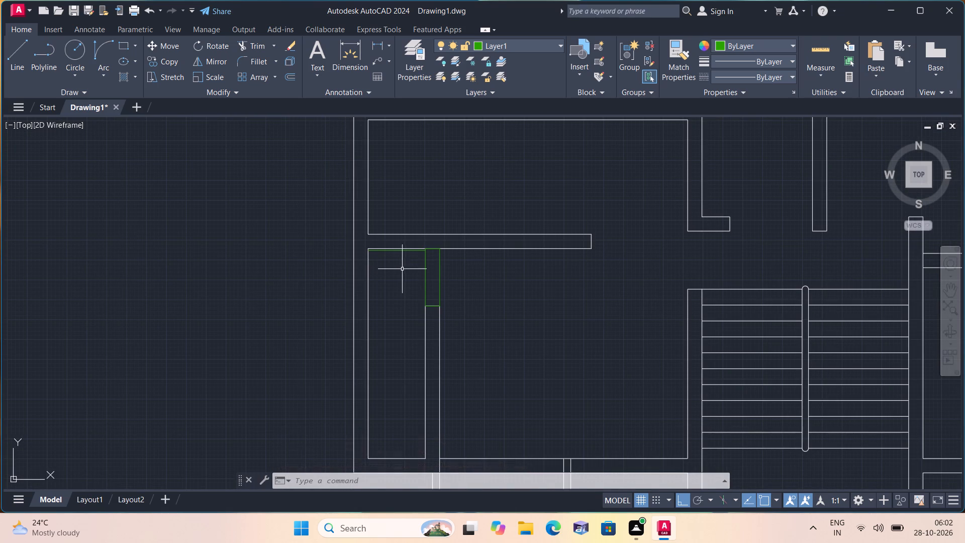
pyautogui.scroll(-1, 408, 275)
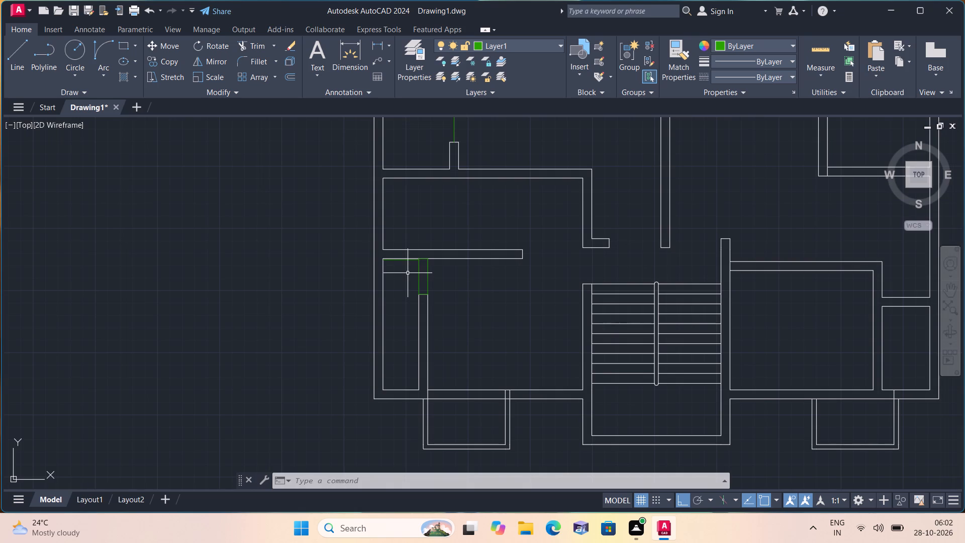
pyautogui.scroll(3, 408, 273)
pyautogui.click(517, 293)
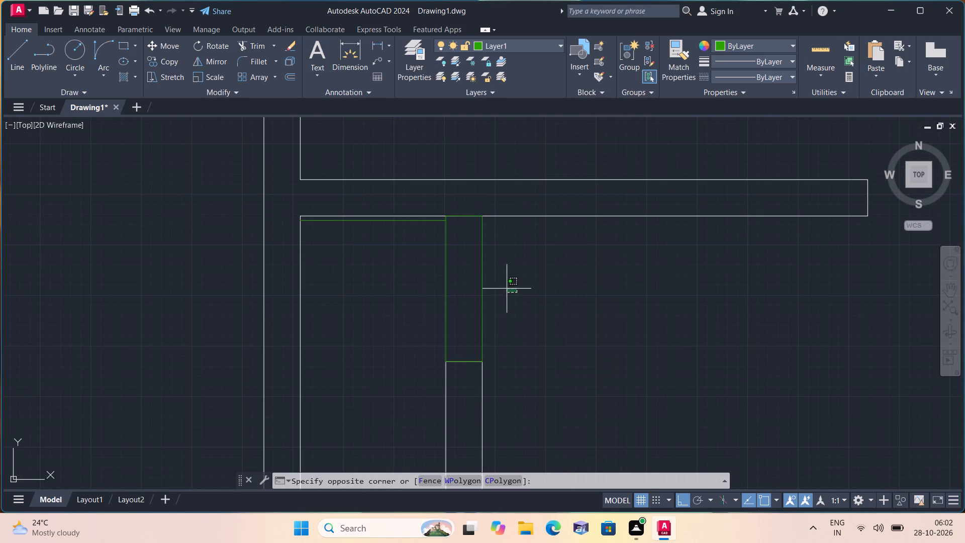
pyautogui.click(381, 263)
pyautogui.scroll(2, 383, 242)
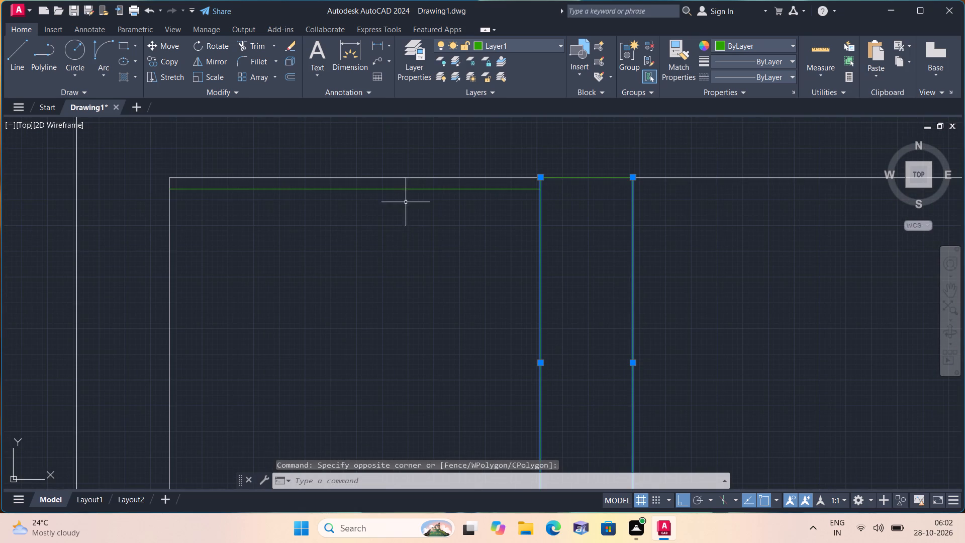
pyautogui.click(422, 190)
pyautogui.scroll(-2, 418, 253)
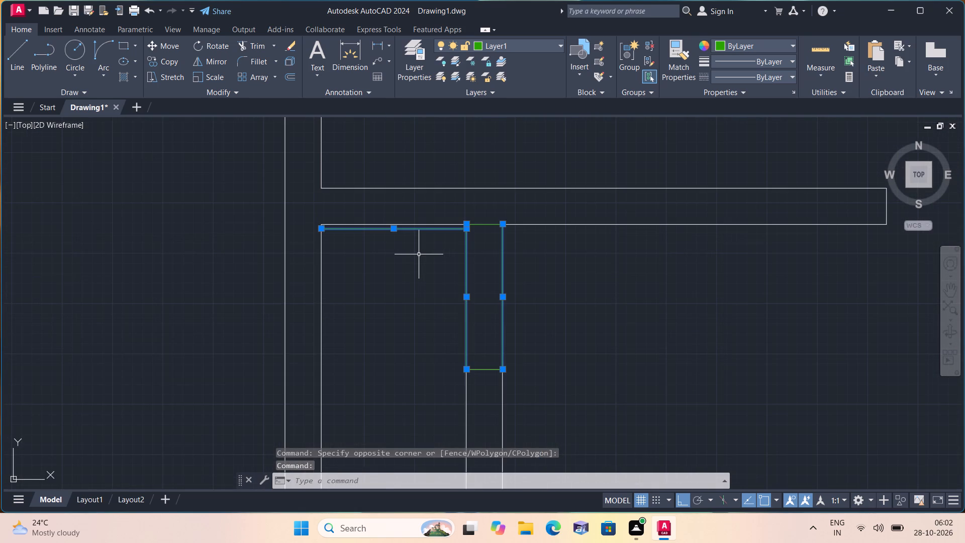
pyautogui.press('Delete')
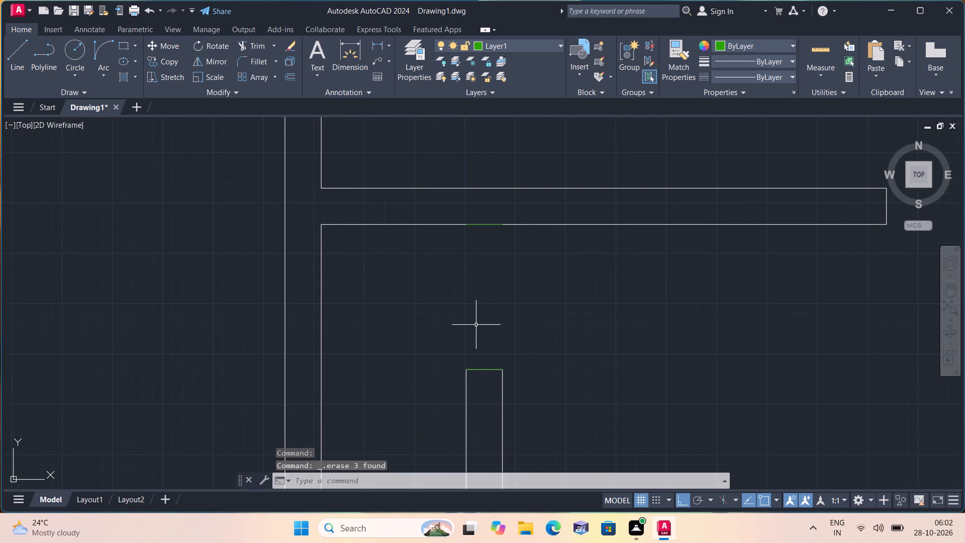
# Draw a new opening outline 2' long and 9" wide, running south from the ends of the green line on the facing wall.
pyautogui.press('l')
pyautogui.press('space')
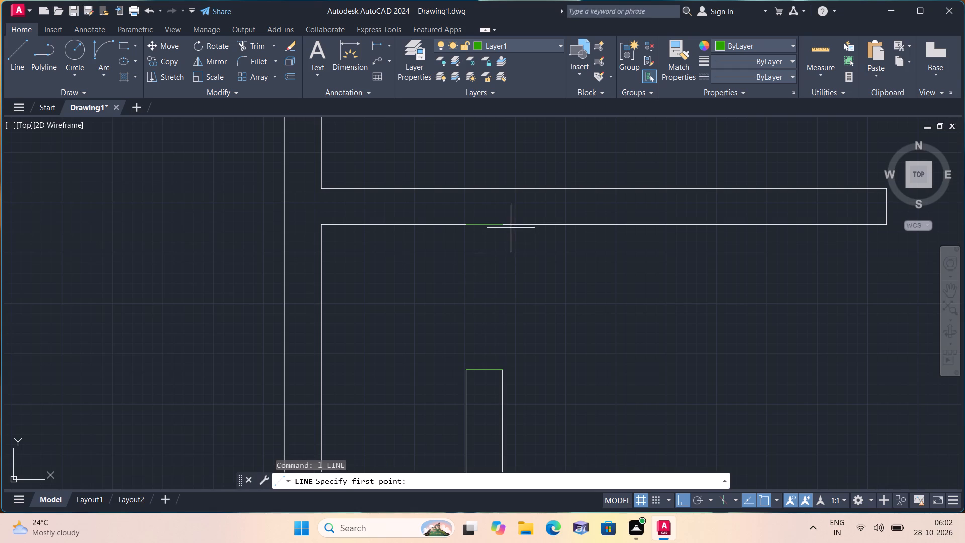
pyautogui.click(505, 224)
pyautogui.press('2')
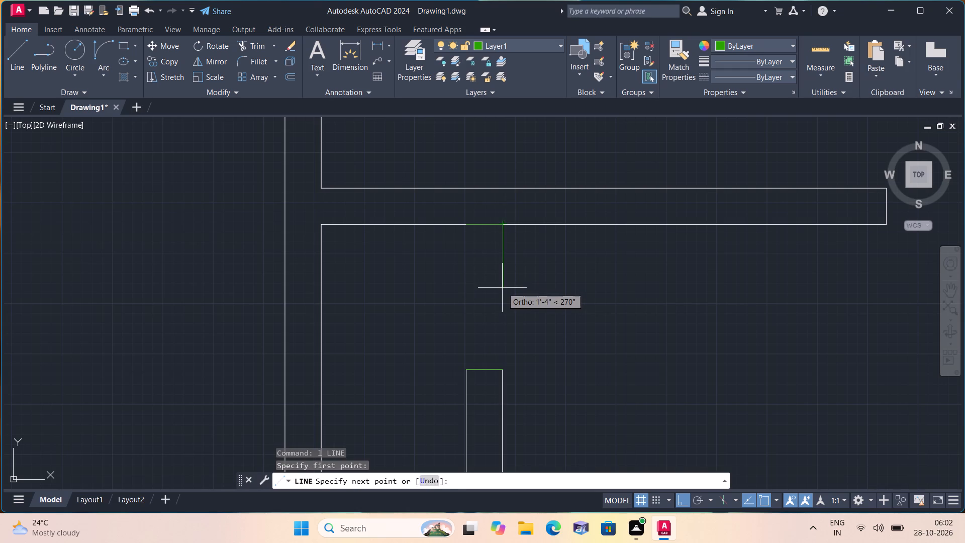
pyautogui.press("'")
pyautogui.press('space')
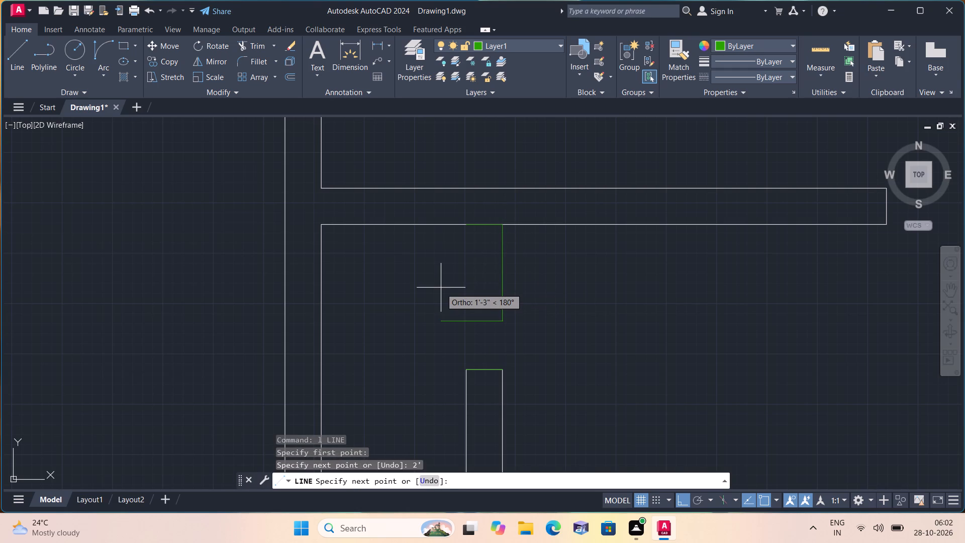
pyautogui.press('9')
pyautogui.hotkey('shift', '"')
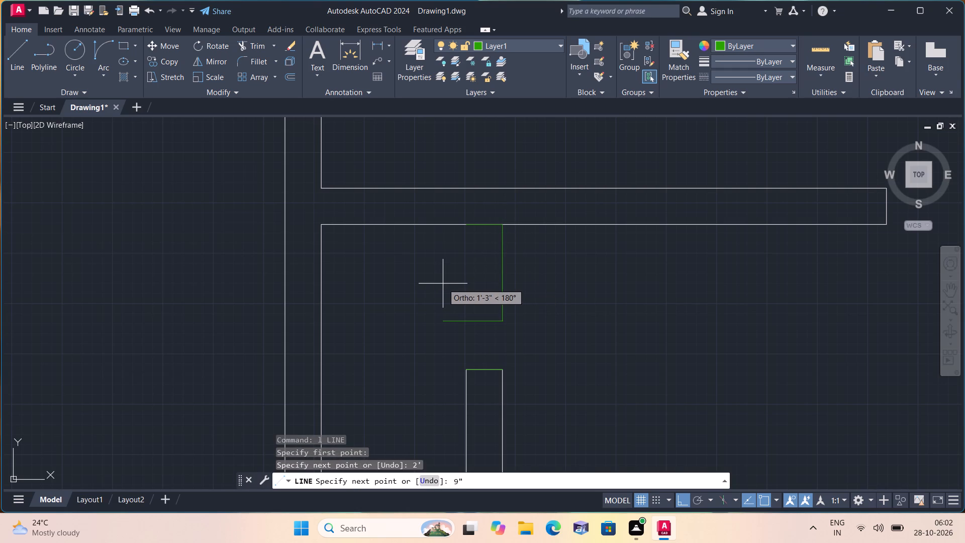
pyautogui.press('space')
pyautogui.click(468, 225)
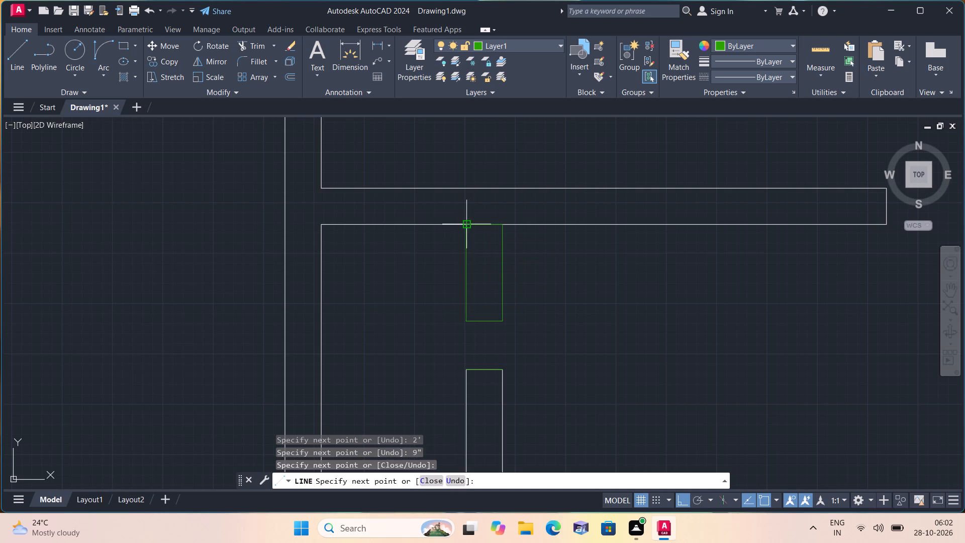
pyautogui.press('space')
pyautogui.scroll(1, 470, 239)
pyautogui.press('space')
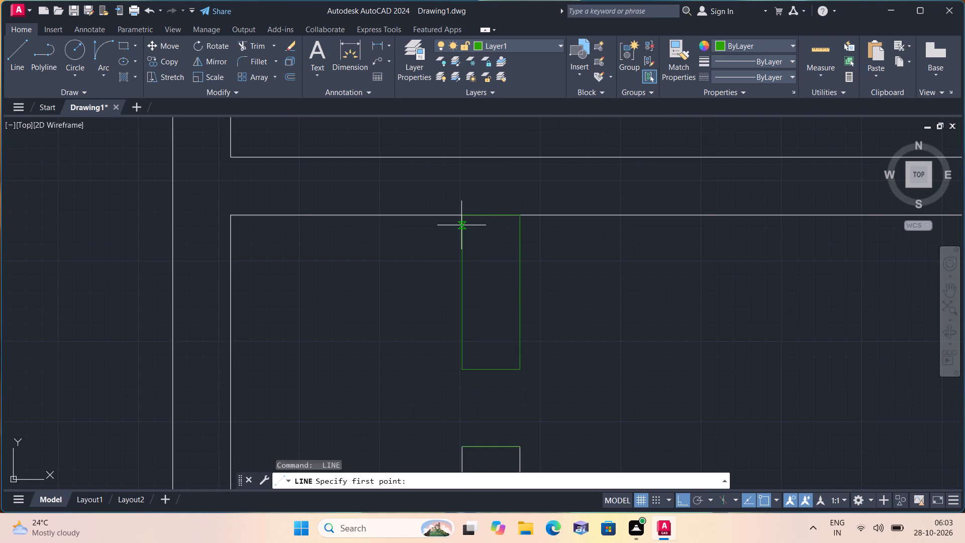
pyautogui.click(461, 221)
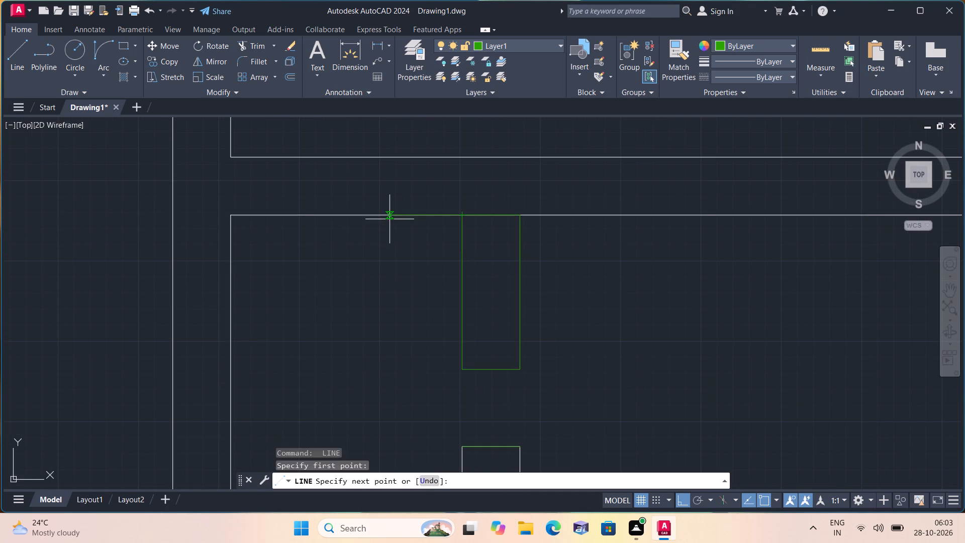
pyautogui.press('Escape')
# Draw a 2' door leaf line due west from the new outline's west side, just below its north end.
pyautogui.scroll(1, 454, 215)
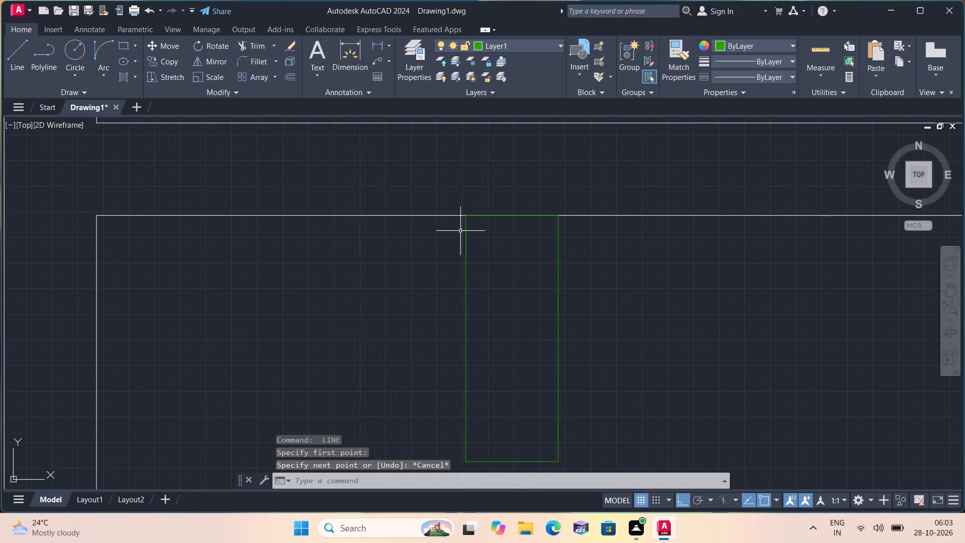
pyautogui.scroll(2, 470, 232)
pyautogui.press('space')
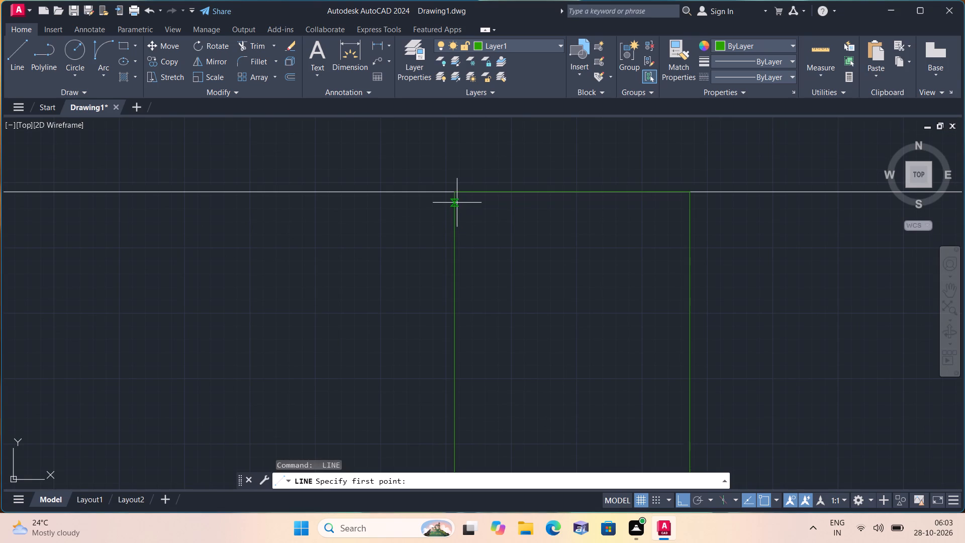
pyautogui.click(455, 202)
pyautogui.write("2'")
pyautogui.press('space')
pyautogui.press('Escape')
# Draw a Start, End, Direction arc for the door swing from the leaf's west end to the outline's southwest corner, bulging southwest.
pyautogui.scroll(-1, 353, 223)
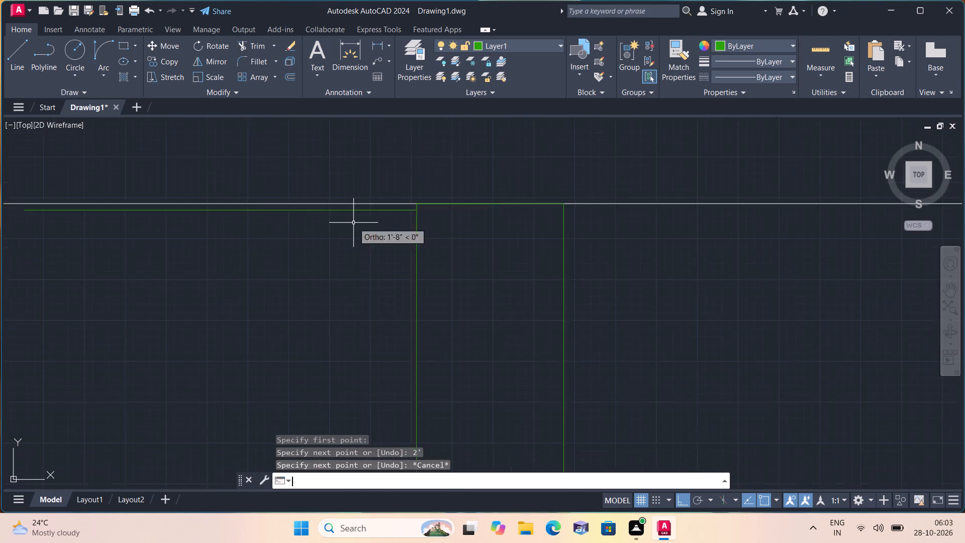
pyautogui.scroll(-1, 353, 223)
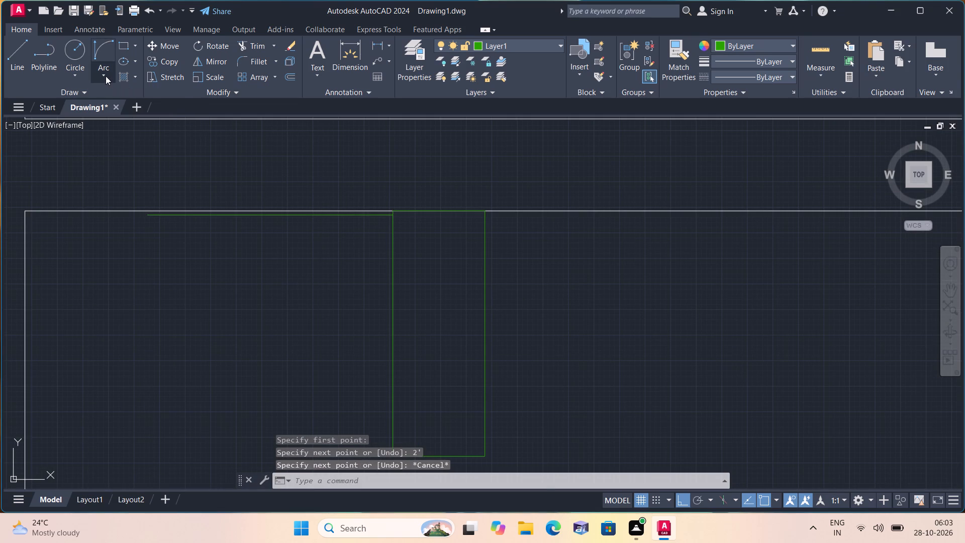
pyautogui.click(106, 76)
pyautogui.click(141, 225)
pyautogui.scroll(1, 140, 225)
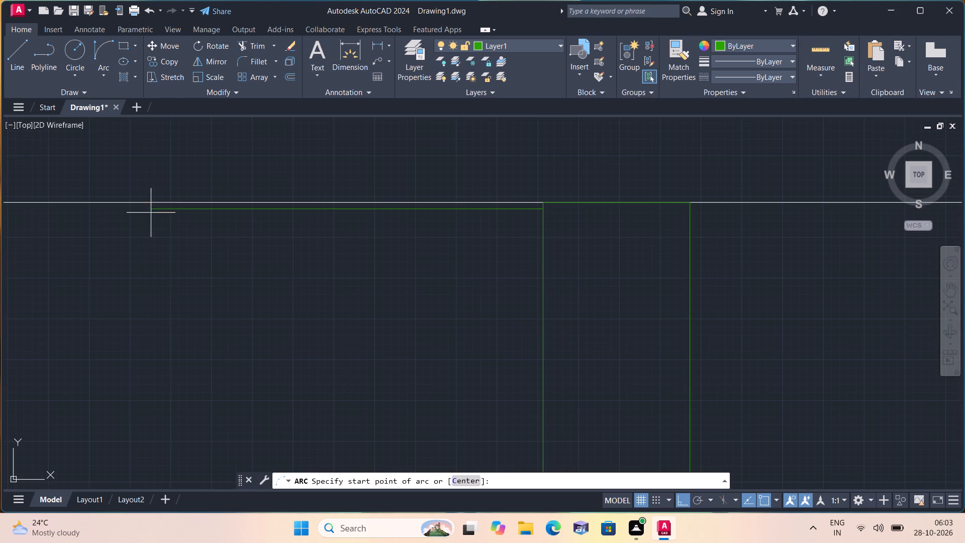
pyautogui.click(154, 210)
pyautogui.scroll(-2, 304, 340)
pyautogui.moveTo(336, 340); pyautogui.dragTo(350, 302, button='middle')
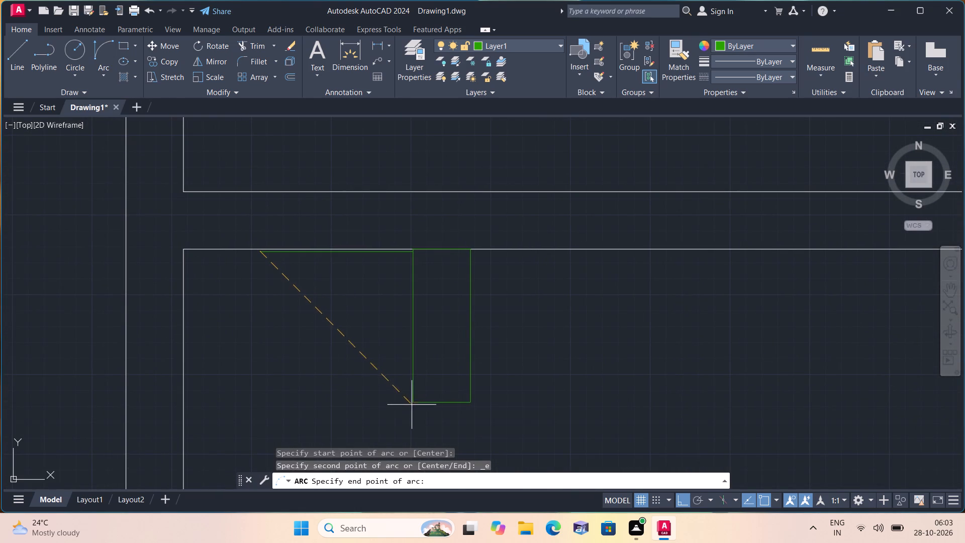
pyautogui.click(408, 404)
pyautogui.click(371, 388)
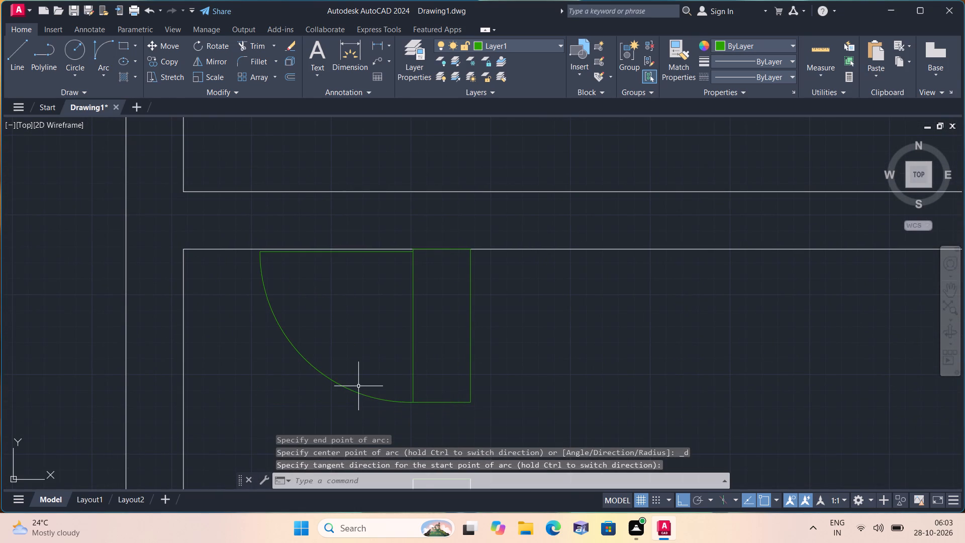
# Stretch the door swing arc's midpoint slightly inward toward the opening to flatten the curve.
pyautogui.scroll(-1, 352, 389)
pyautogui.click(351, 390)
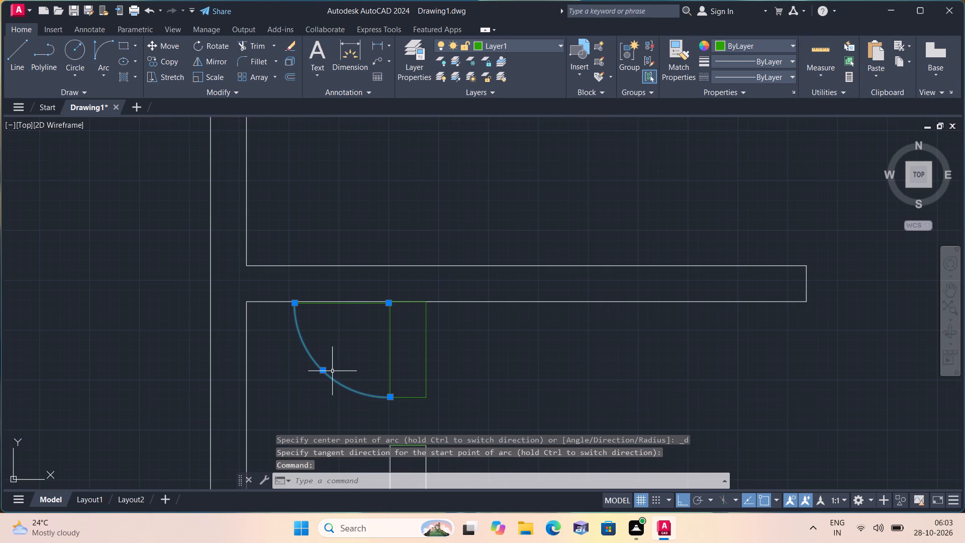
pyautogui.click(319, 372)
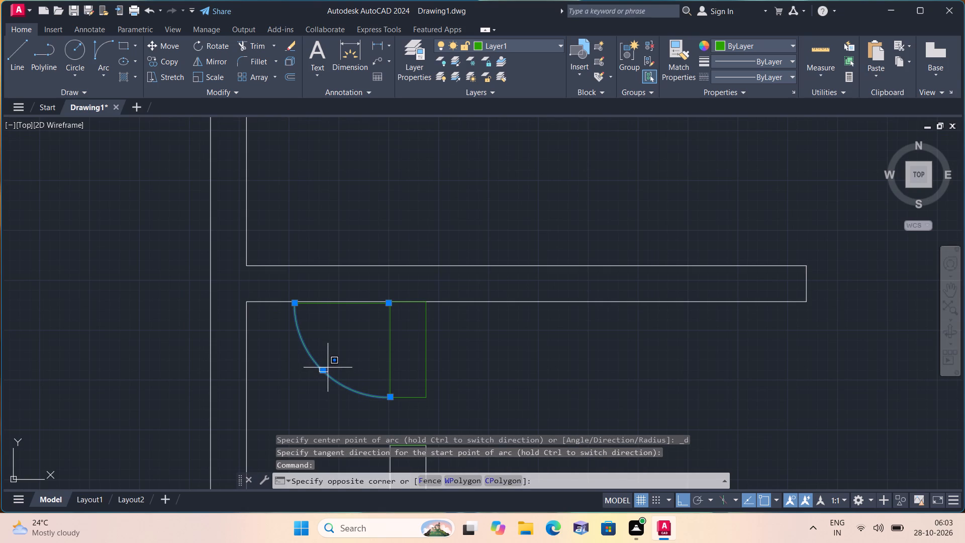
pyautogui.click(325, 372)
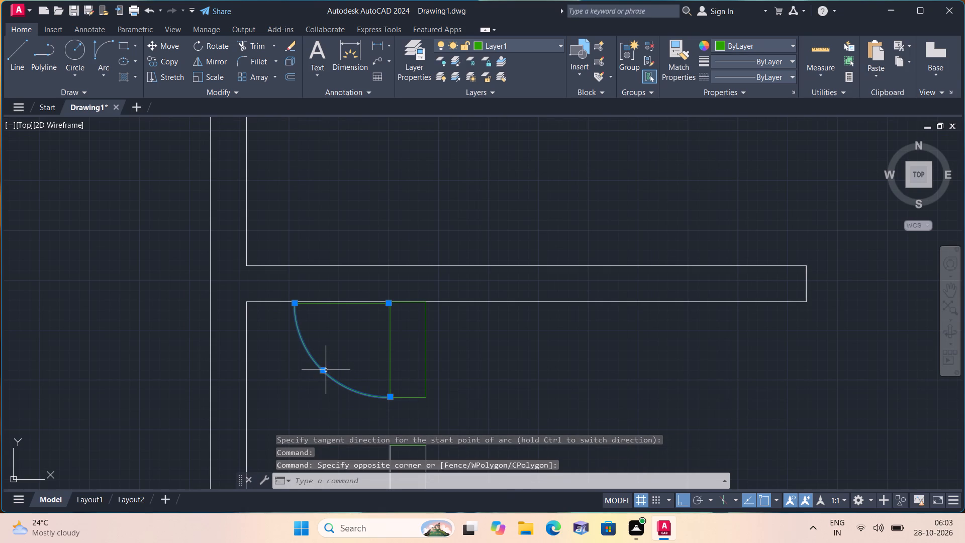
pyautogui.click(322, 370)
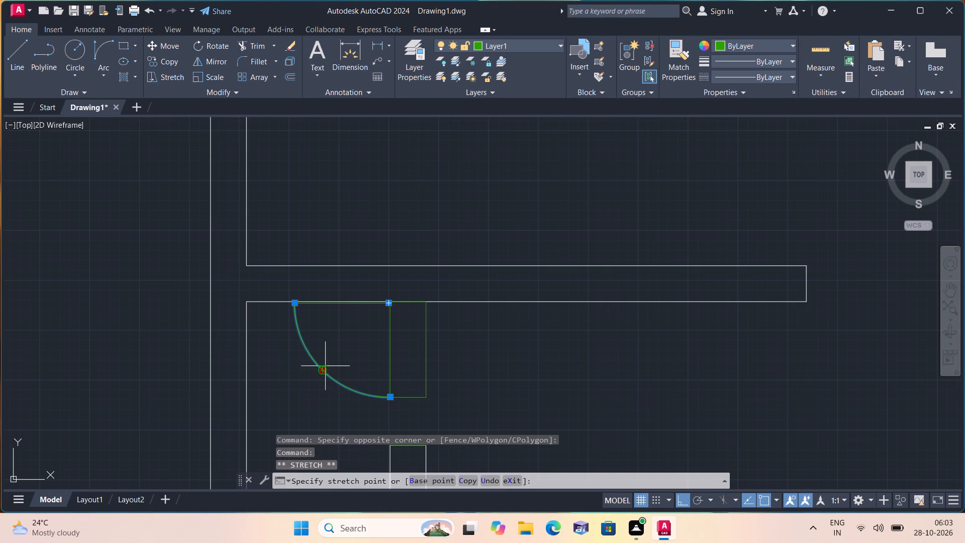
pyautogui.click(329, 361)
pyautogui.scroll(-1, 339, 381)
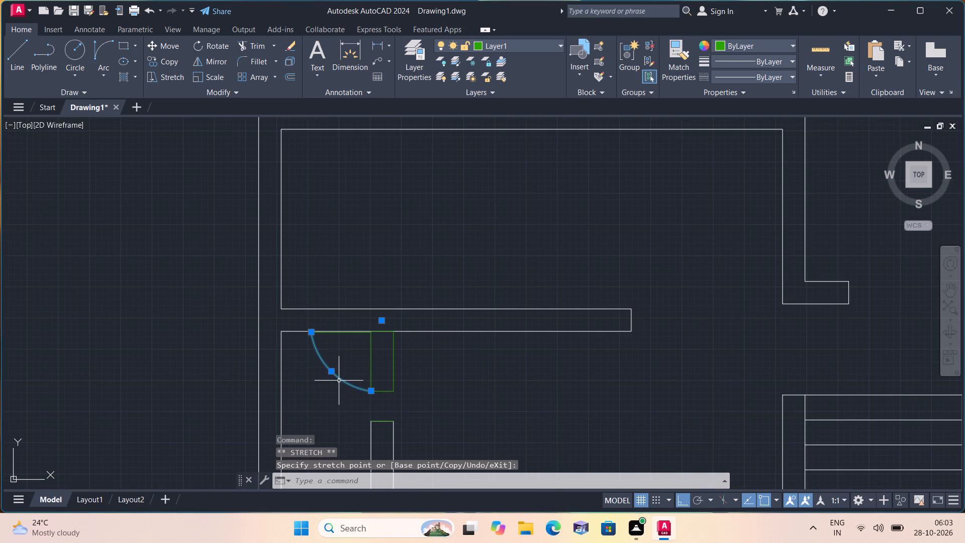
pyautogui.press('Escape')
# Erase the leftover green line across the narrow wall's north end.
pyautogui.scroll(2, 377, 419)
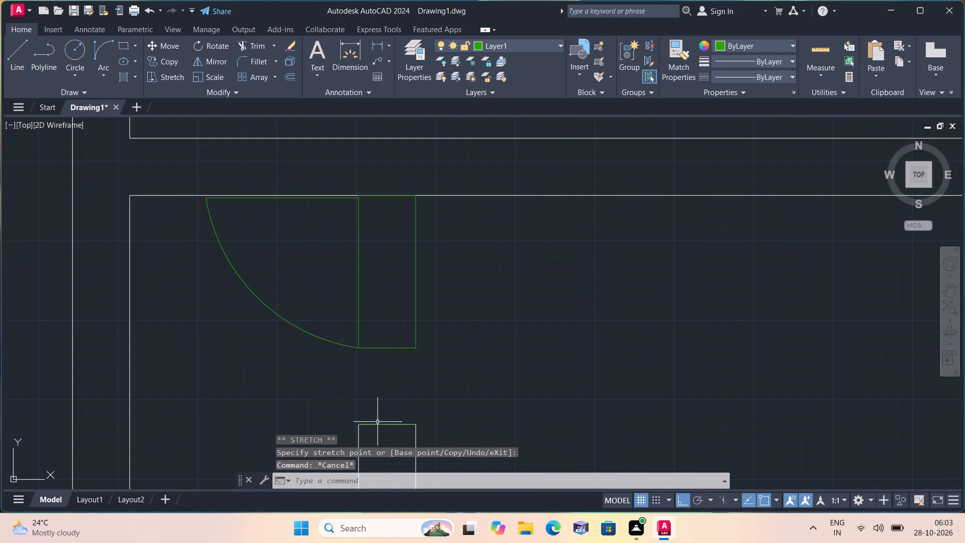
pyautogui.click(378, 425)
pyautogui.scroll(-1, 407, 432)
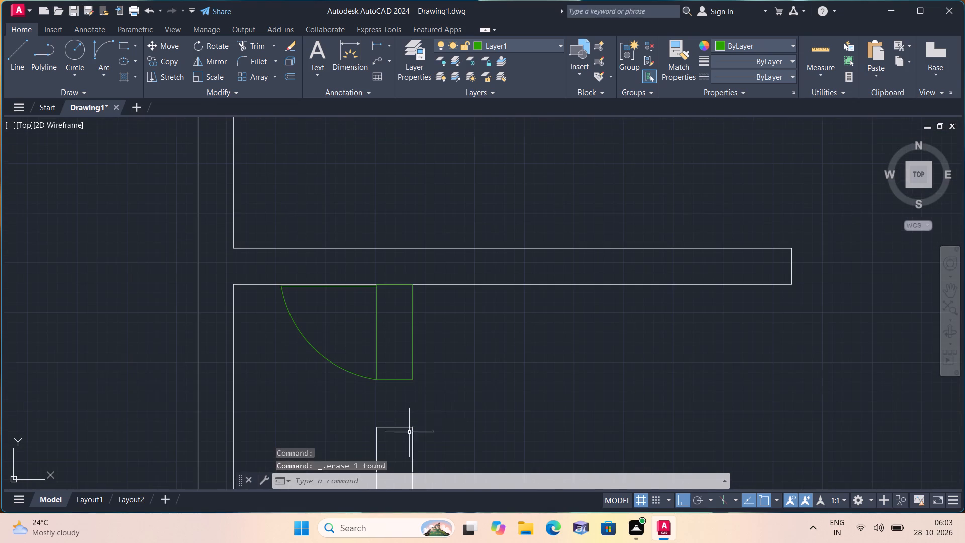
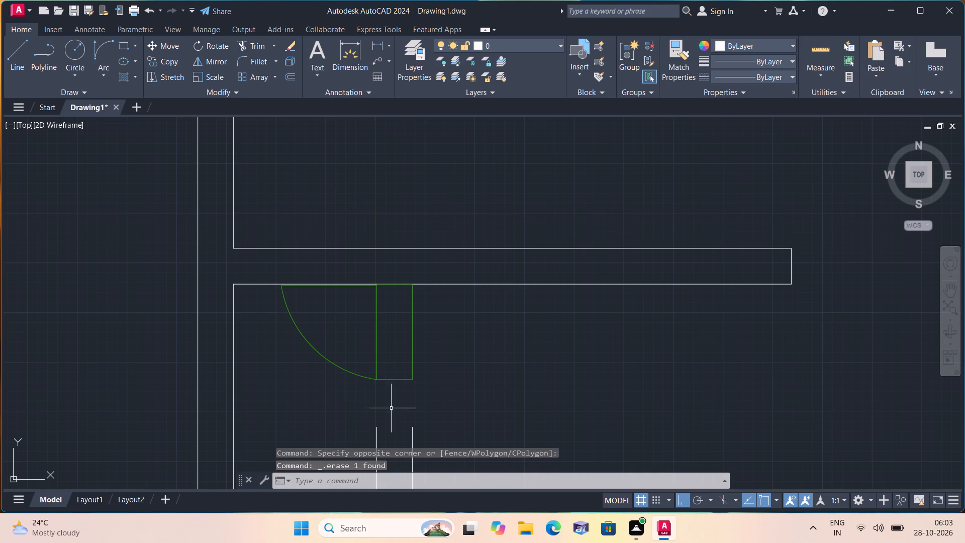
# Extend the narrow wall's two lines north to the south edge of the green door opening outline.
pyautogui.write('exte')
pyautogui.press('space')
pyautogui.moveTo(366, 410); pyautogui.dragTo(348, 336, button='middle')
pyautogui.scroll(-1, 358, 383)
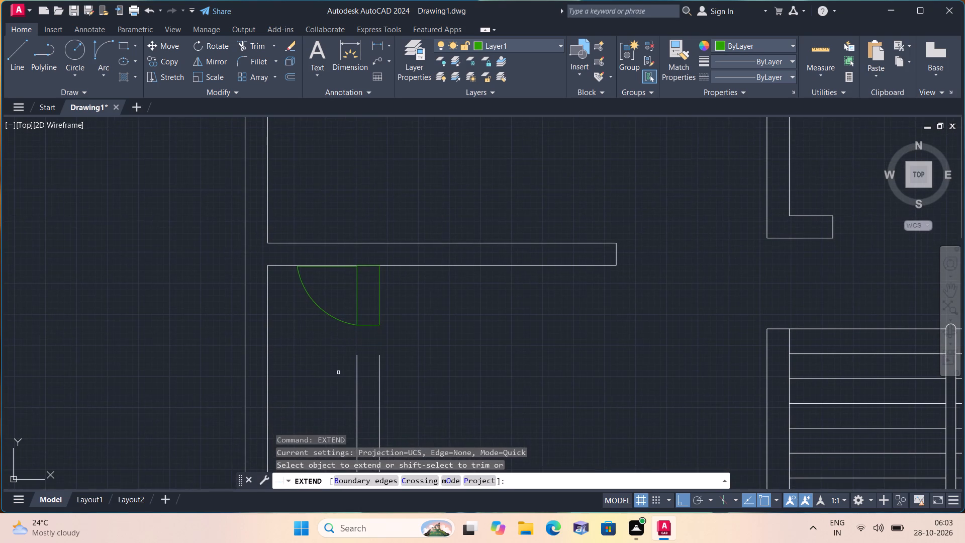
pyautogui.moveTo(338, 374); pyautogui.dragTo(419, 373)
pyautogui.press('space')
pyautogui.scroll(-2, 427, 359)
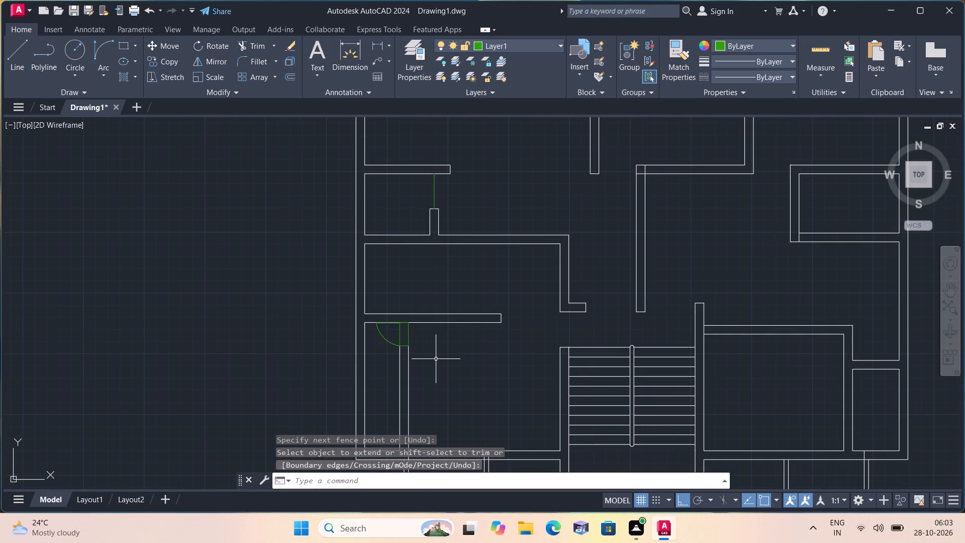
pyautogui.scroll(-1, 422, 496)
pyautogui.scroll(-1, 439, 420)
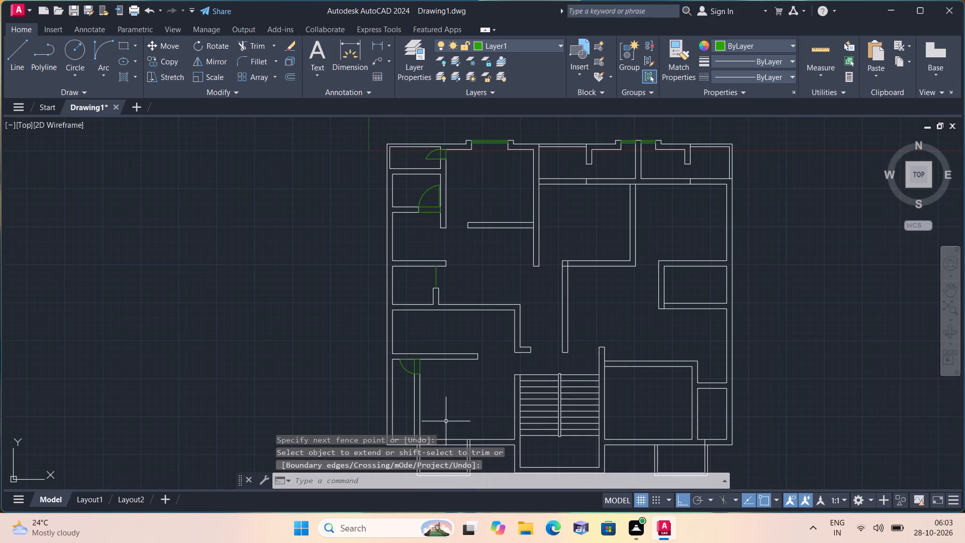
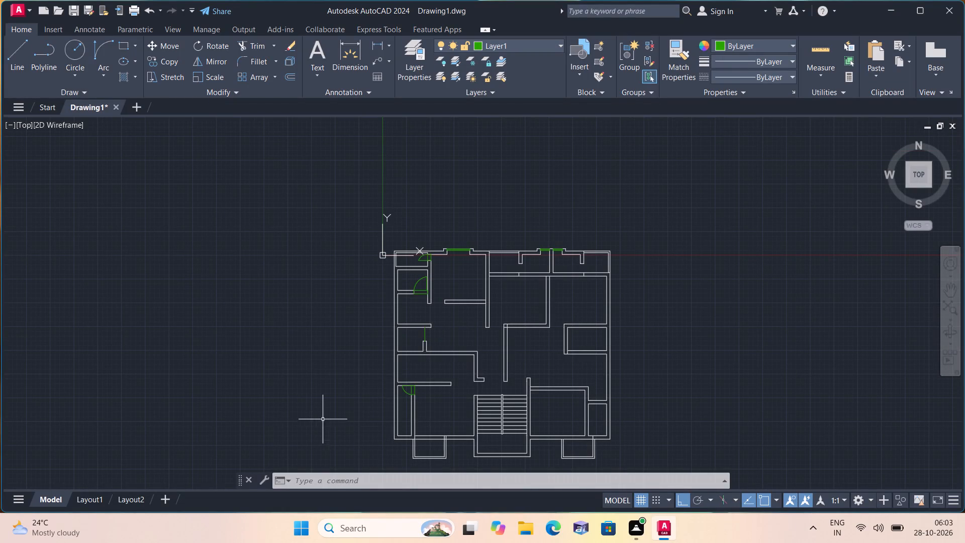
# Flatten the swing arc of the second door from the north on the west side by stretching its midpoint about 4 inches east.
pyautogui.scroll(1, 421, 261)
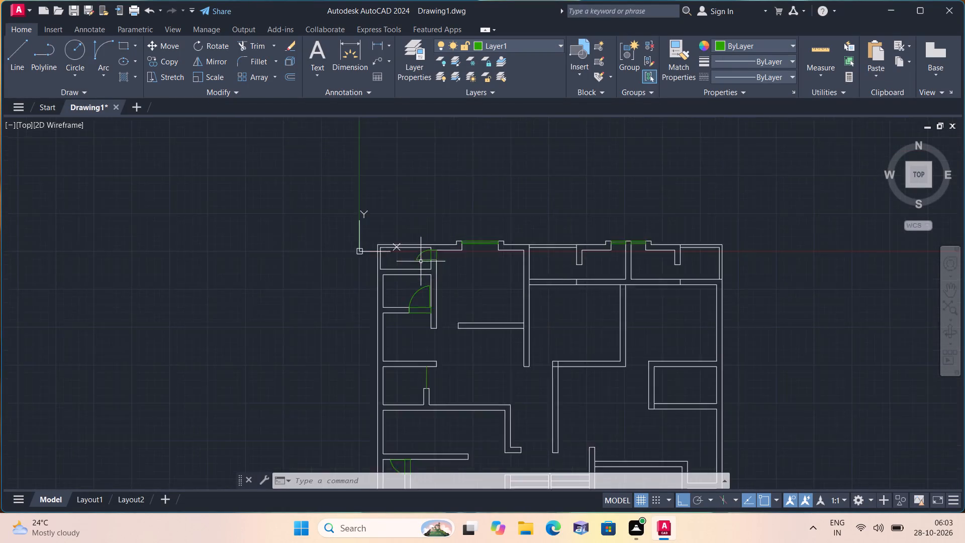
pyautogui.scroll(2, 421, 261)
pyautogui.moveTo(417, 317); pyautogui.dragTo(410, 271, button='middle')
pyautogui.scroll(2, 410, 273)
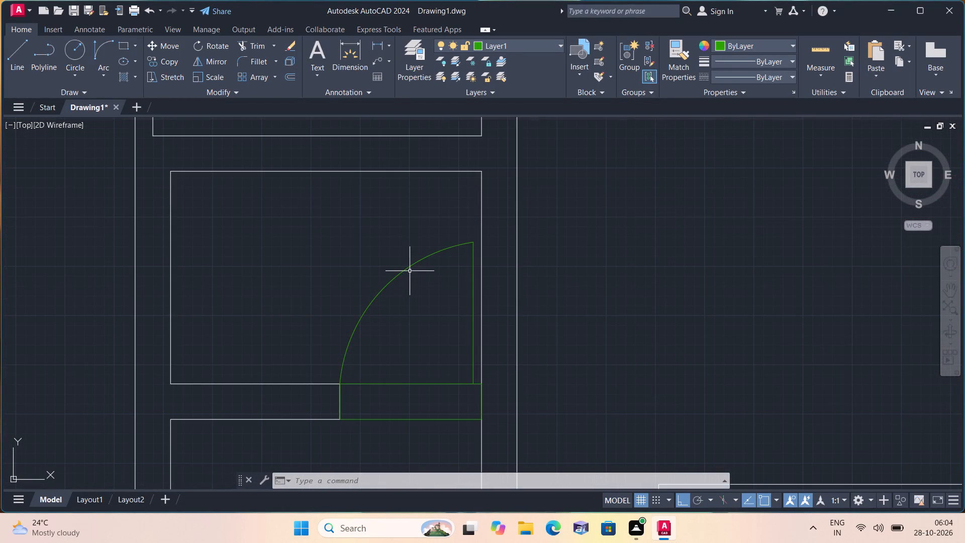
pyautogui.click(407, 264)
pyautogui.click(404, 270)
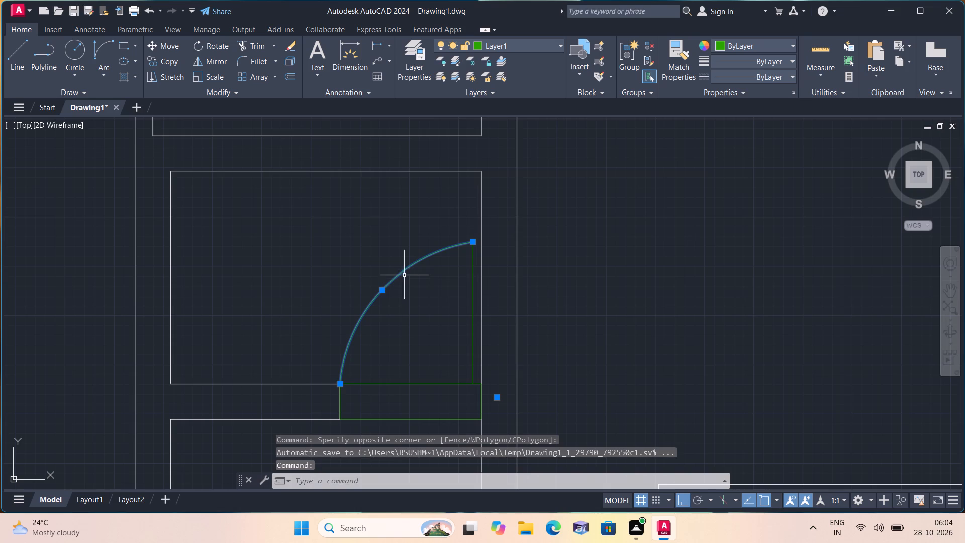
pyautogui.click(380, 289)
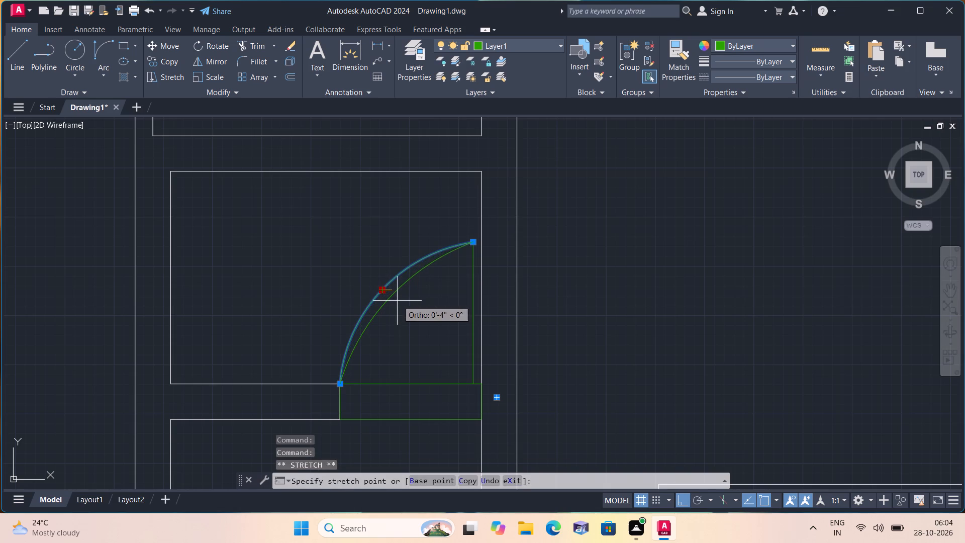
pyautogui.click(398, 301)
pyautogui.scroll(-3, 397, 300)
pyautogui.scroll(1, 419, 314)
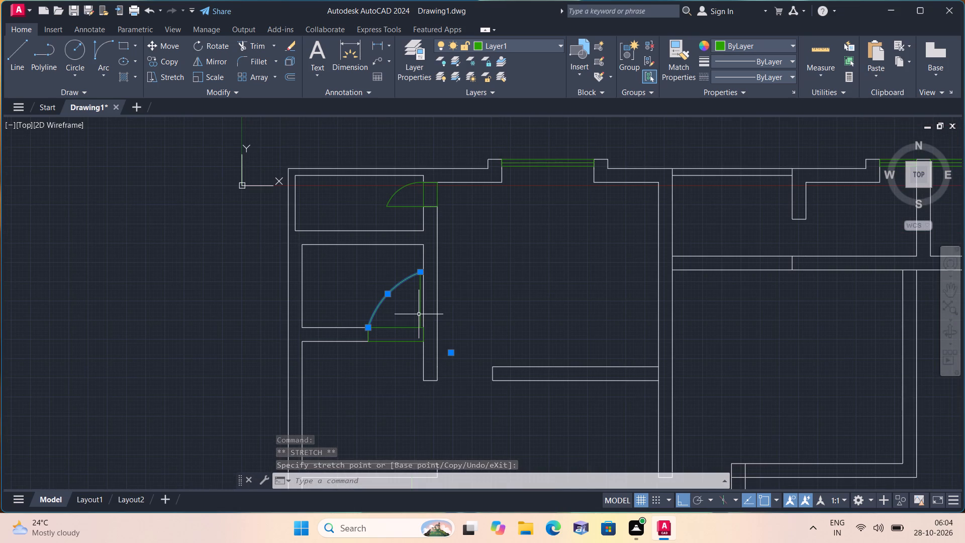
pyautogui.press('Escape')
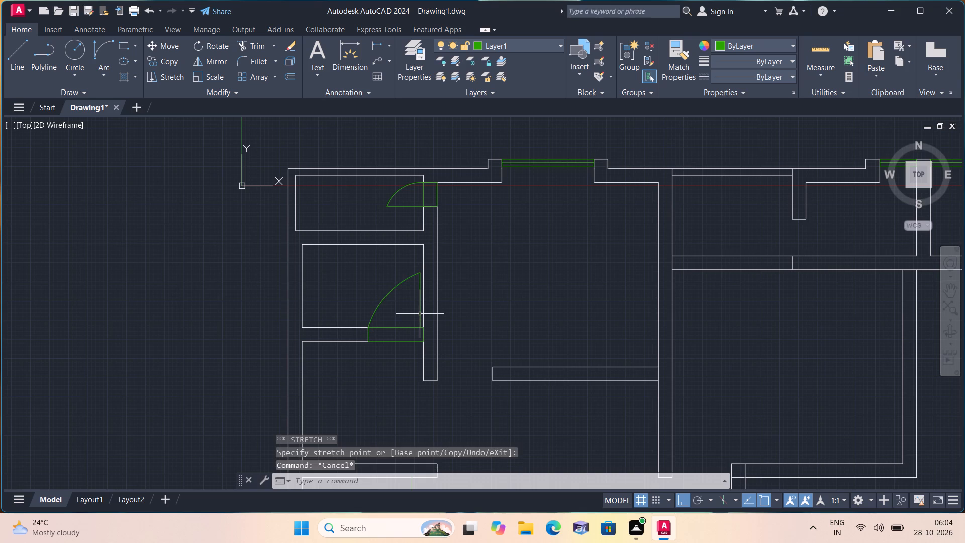
# Flatten the northwest room's door swing arc by stretching its midpoint south, almost to a straight diagonal.
pyautogui.scroll(1, 410, 274)
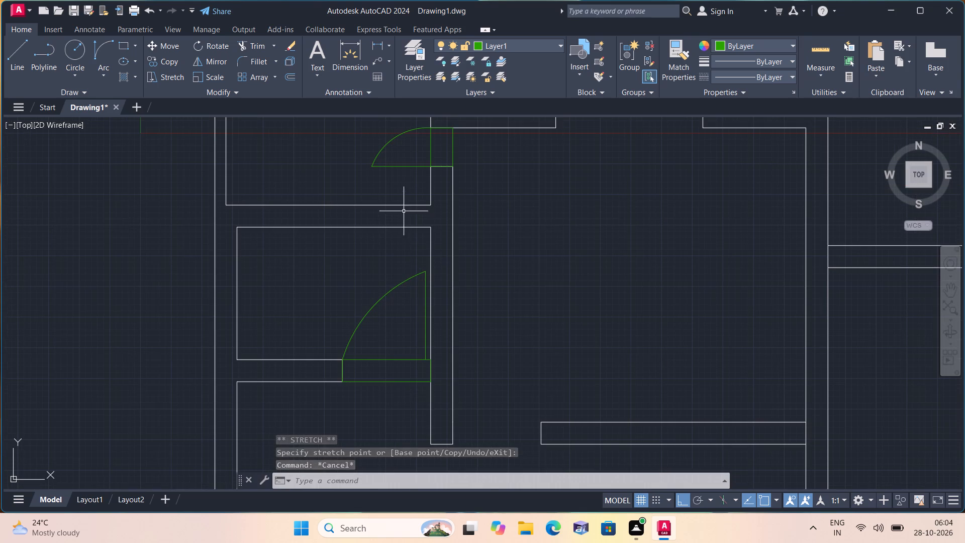
pyautogui.moveTo(417, 179); pyautogui.dragTo(425, 212, button='middle')
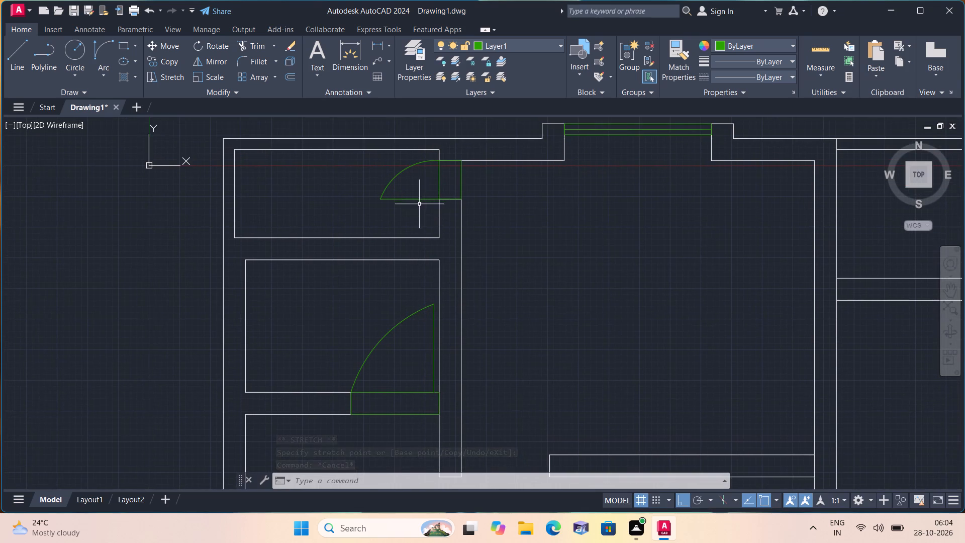
pyautogui.scroll(1, 410, 184)
pyautogui.click(409, 158)
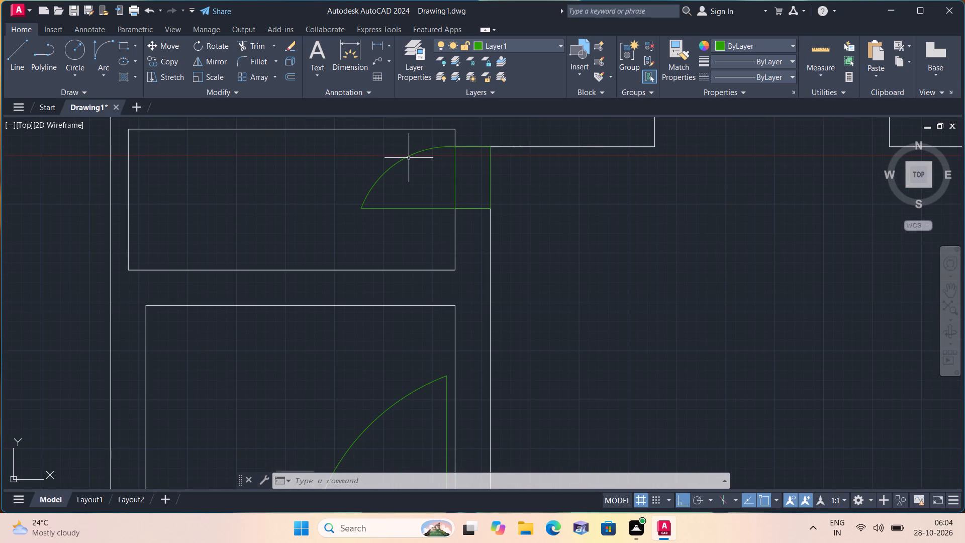
pyautogui.scroll(1, 396, 162)
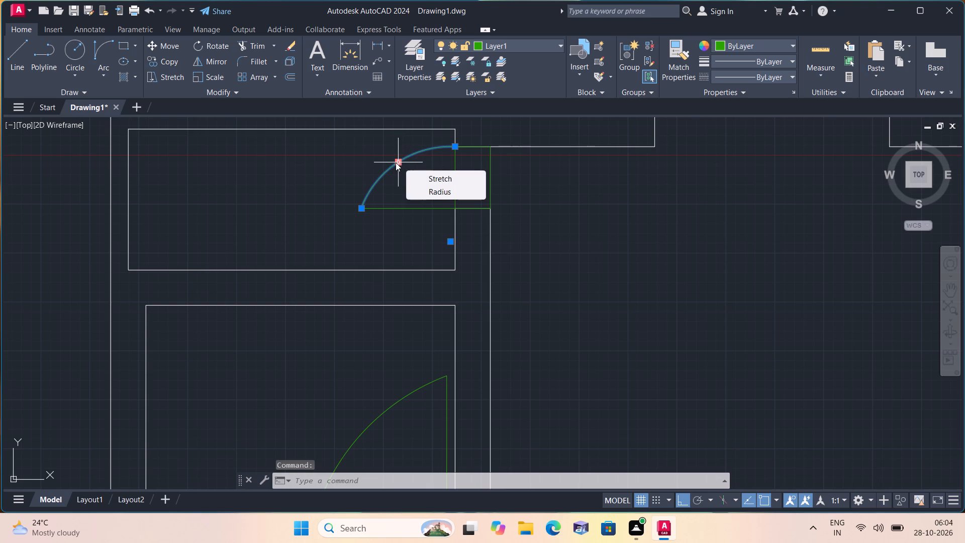
pyautogui.click(398, 161)
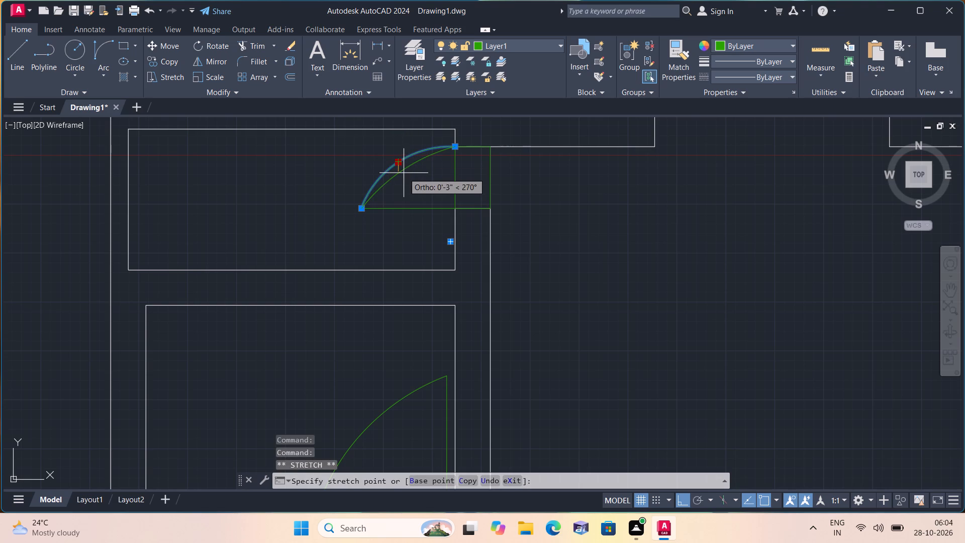
pyautogui.click(414, 182)
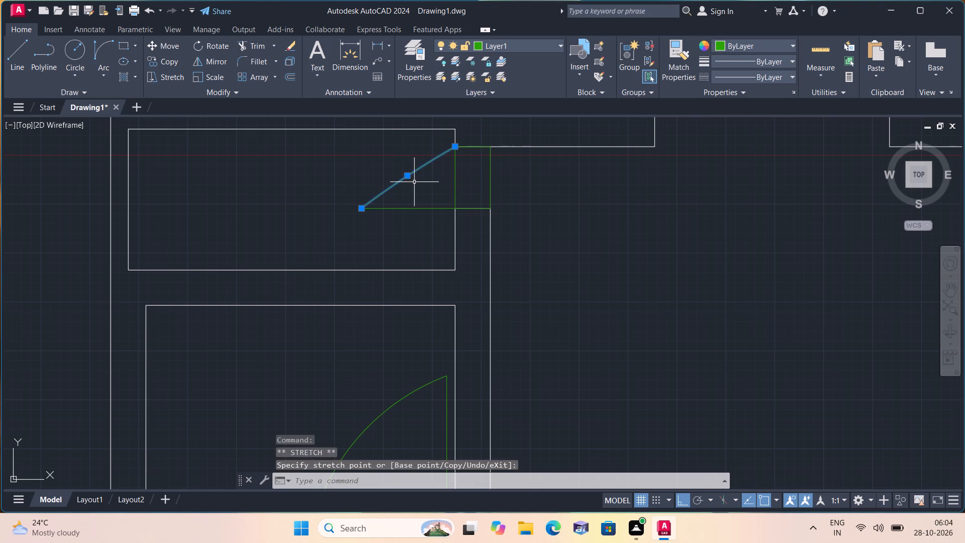
pyautogui.scroll(-1, 429, 207)
# Flatten the door swing arc in the room just south of it further, stretching its midpoint about 6 inches east.
pyautogui.moveTo(423, 277); pyautogui.dragTo(422, 144, button='middle')
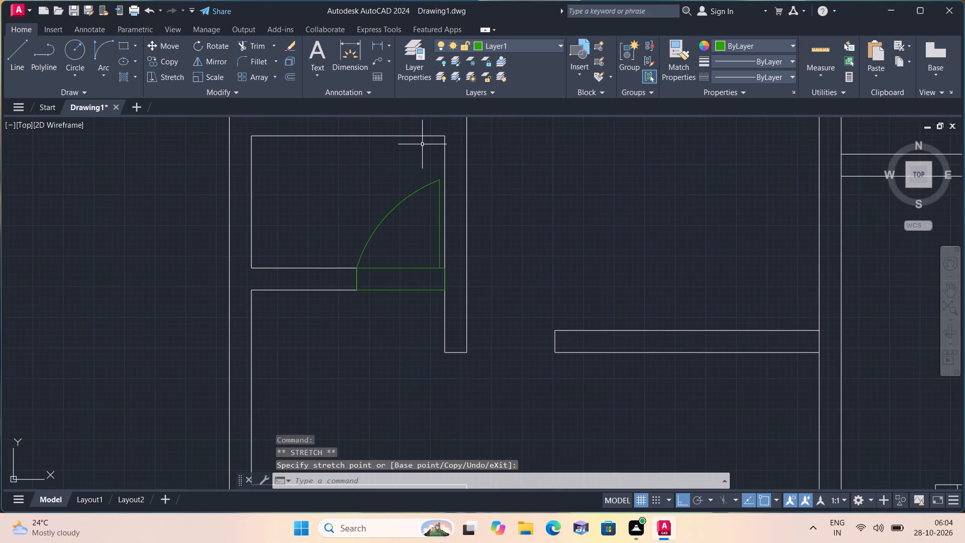
pyautogui.scroll(1, 408, 221)
pyautogui.click(395, 192)
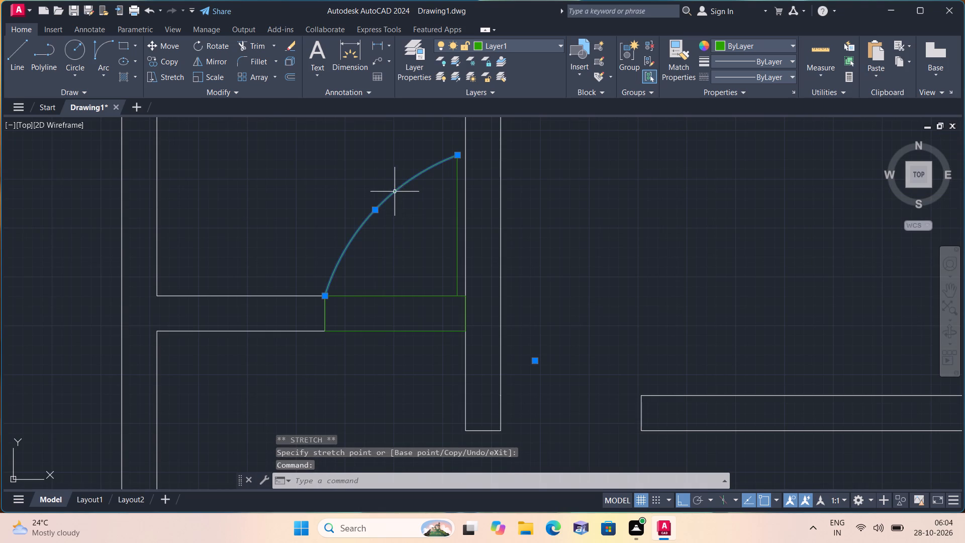
pyautogui.click(376, 210)
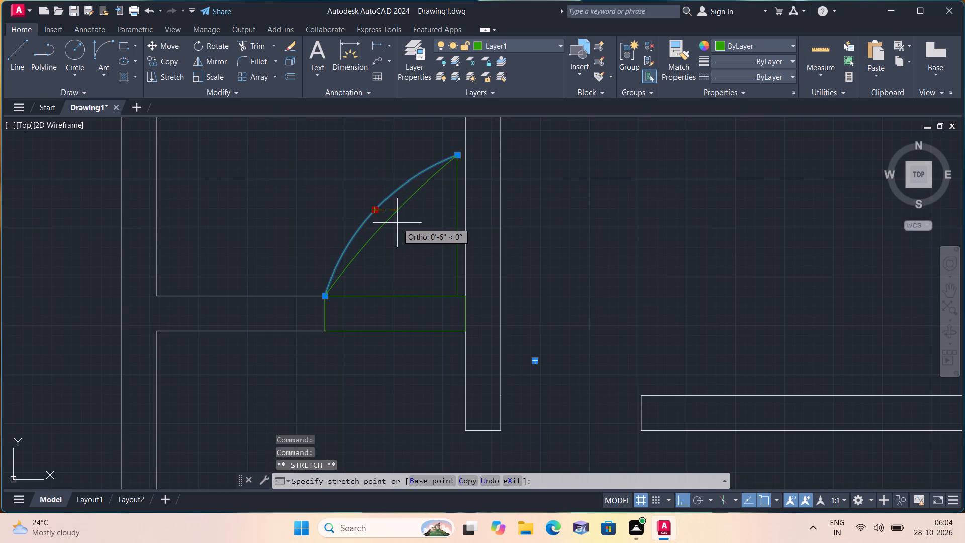
pyautogui.click(397, 223)
pyautogui.scroll(-1, 401, 233)
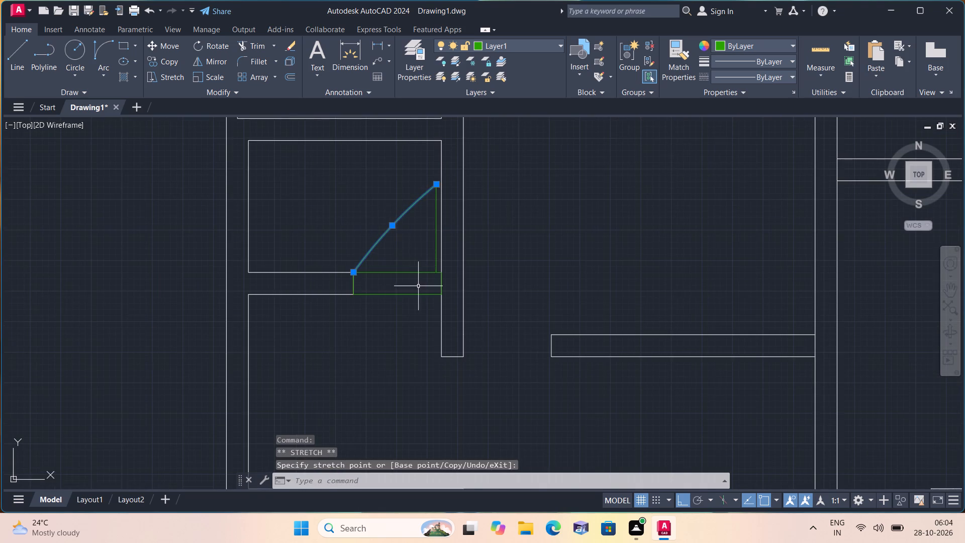
pyautogui.scroll(-1, 419, 293)
# Flatten the door swing arc of the narrow southwest room by stretching its midpoint about 5 inches north.
pyautogui.moveTo(416, 290); pyautogui.dragTo(434, 134, button='middle')
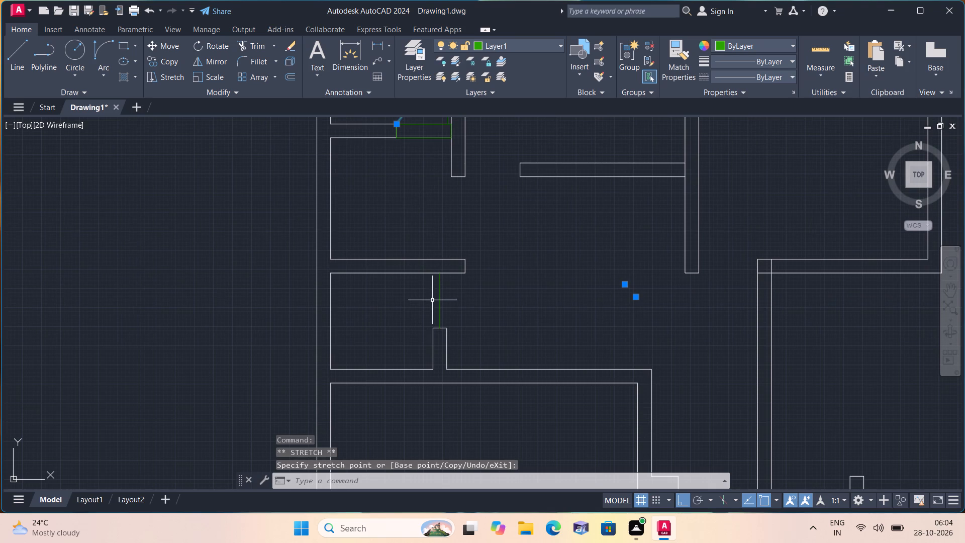
pyautogui.scroll(-1, 432, 300)
pyautogui.moveTo(432, 307); pyautogui.dragTo(407, 173, button='middle')
pyautogui.scroll(-1, 430, 299)
pyautogui.scroll(1, 376, 271)
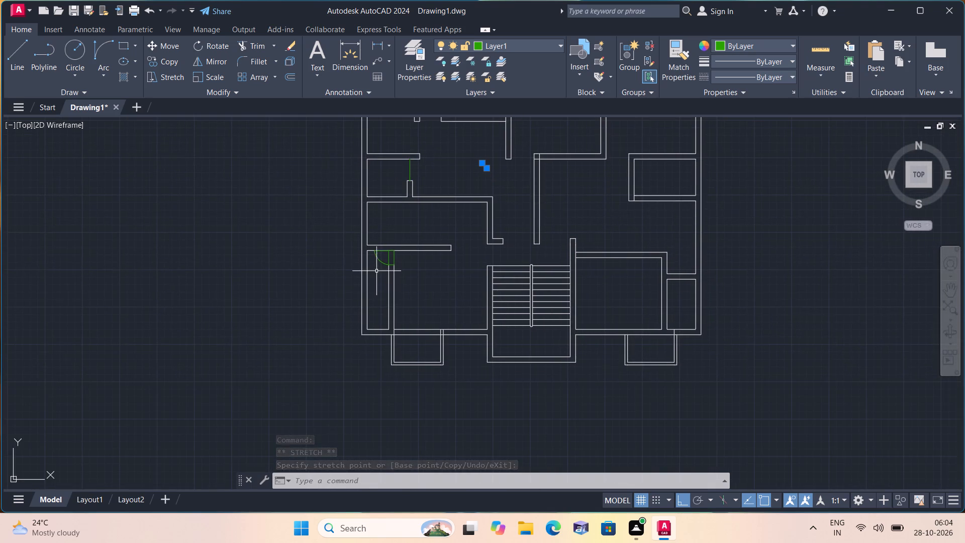
pyautogui.scroll(3, 377, 270)
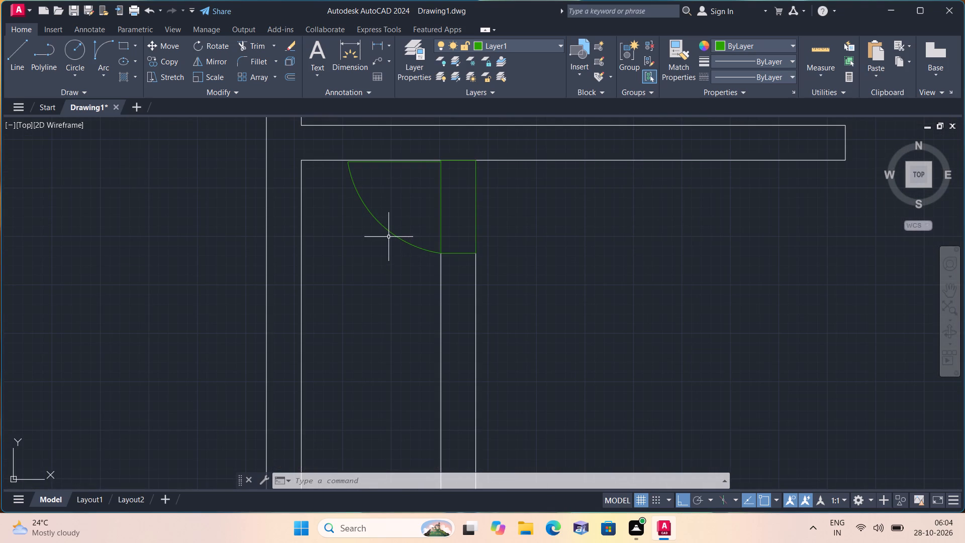
pyautogui.click(392, 233)
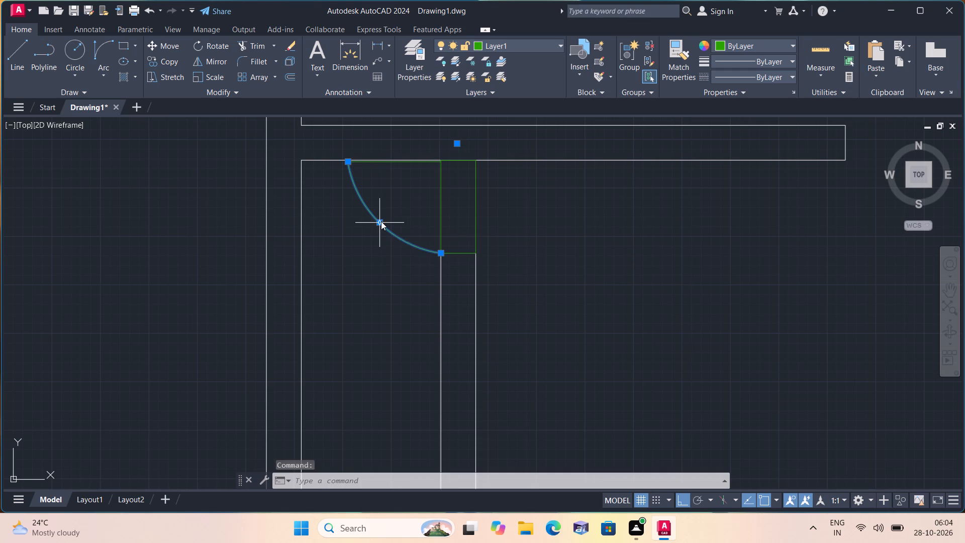
pyautogui.click(381, 221)
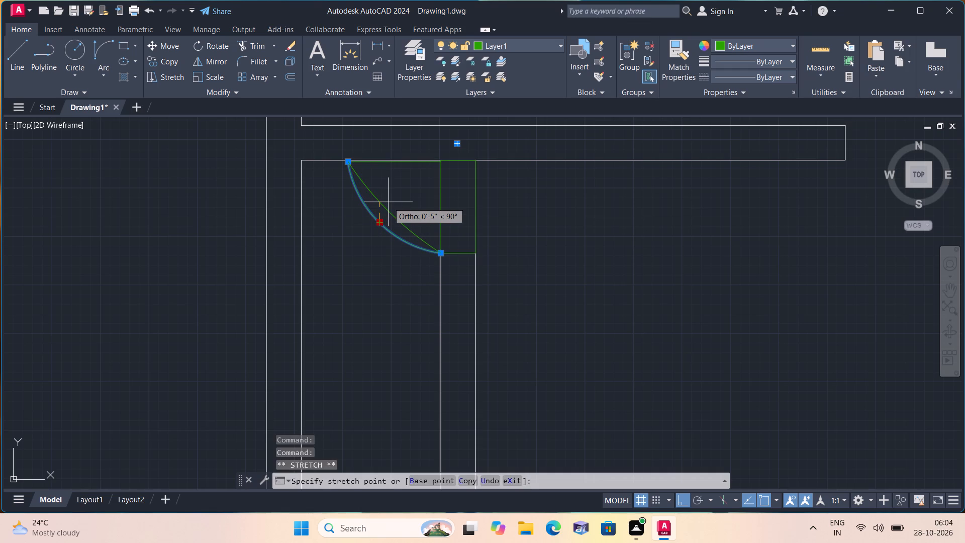
pyautogui.click(388, 202)
pyautogui.scroll(-2, 406, 218)
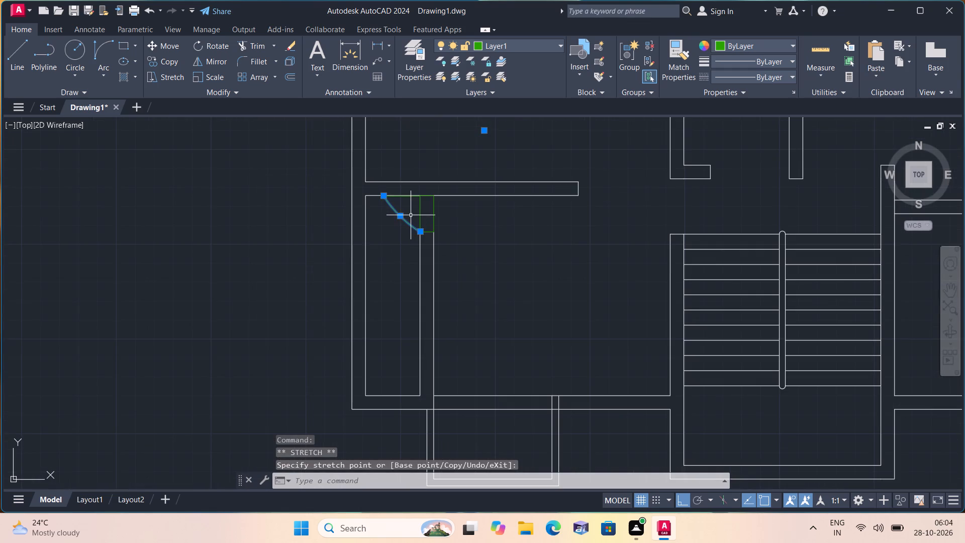
# Stretch the midpoint of the southwest door's swing arc slightly further inward, nearly straightening it.
pyautogui.scroll(3, 410, 216)
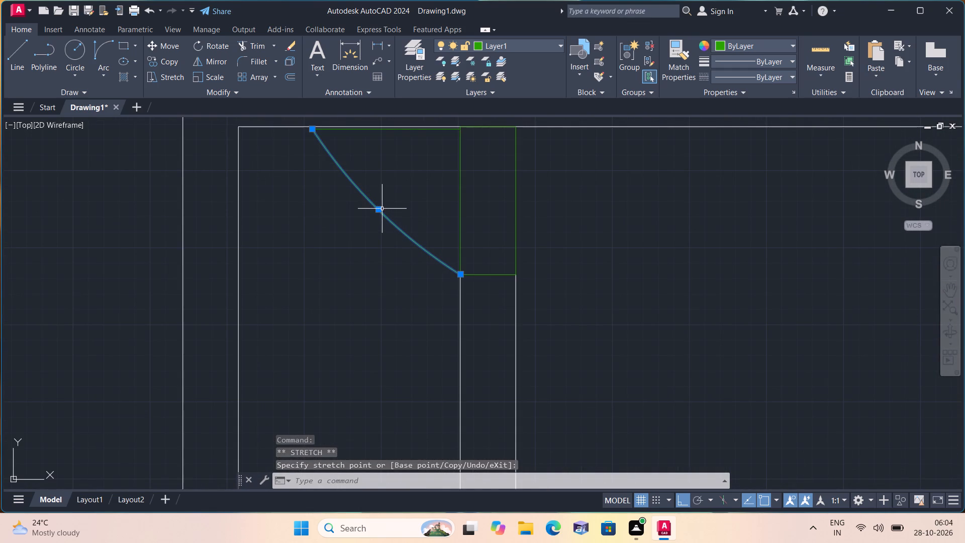
pyautogui.click(377, 210)
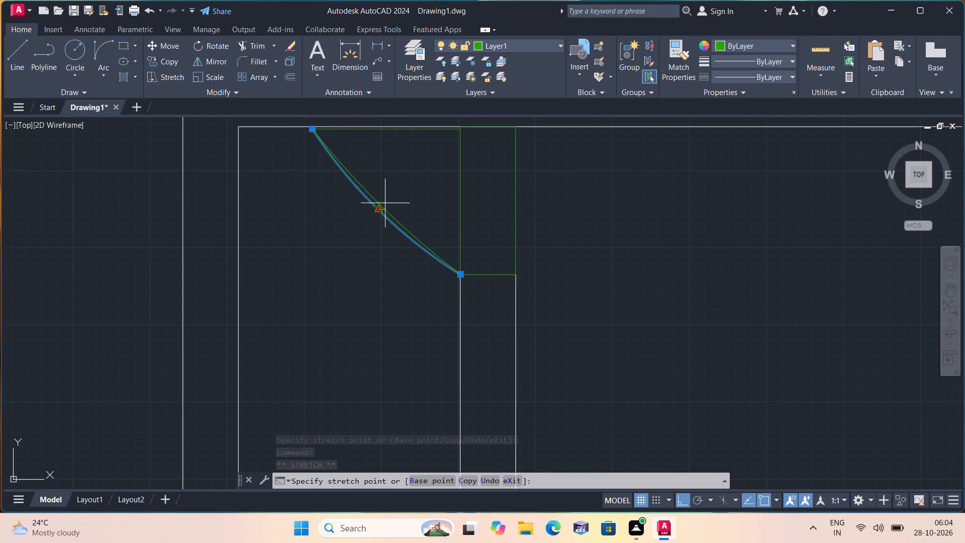
pyautogui.click(386, 203)
pyautogui.scroll(-2, 406, 232)
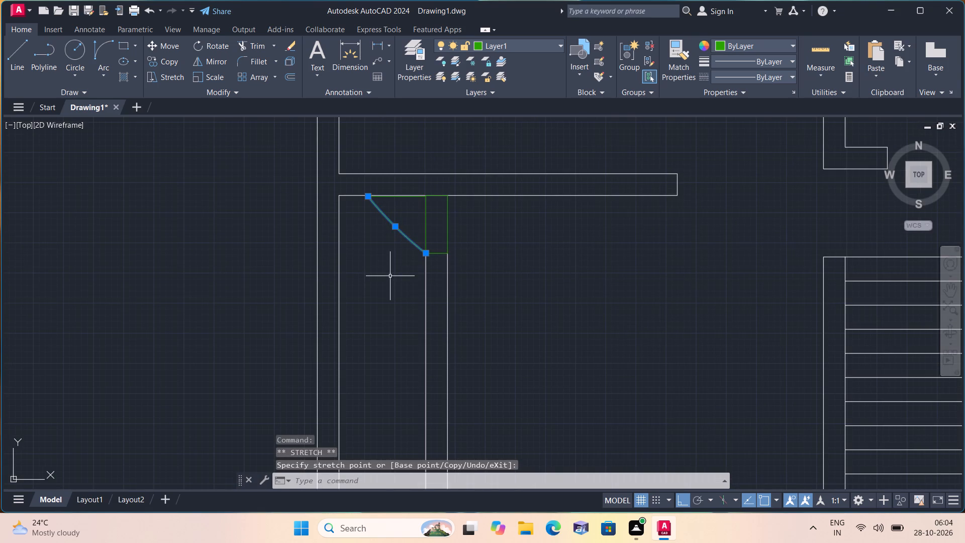
pyautogui.press('Escape')
# Draw three sides of a 9"-wide door opening outline between the north-central rooms' short wall stub and the horizontal wall south of it.
pyautogui.scroll(-1, 415, 237)
pyautogui.moveTo(465, 252); pyautogui.dragTo(463, 251, button='middle')
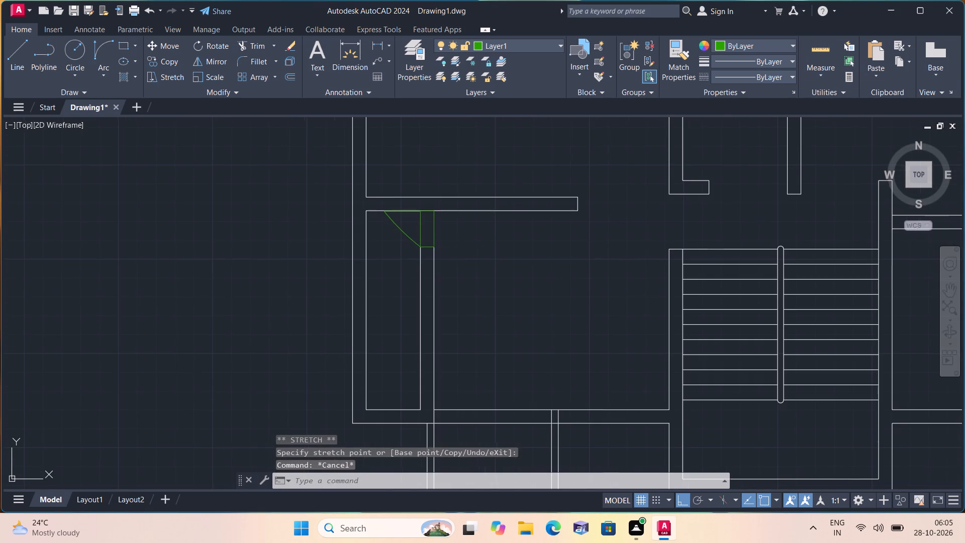
pyautogui.moveTo(463, 251); pyautogui.dragTo(367, 379, button='middle')
pyautogui.scroll(-1, 525, 232)
pyautogui.moveTo(526, 233); pyautogui.dragTo(507, 247, button='middle')
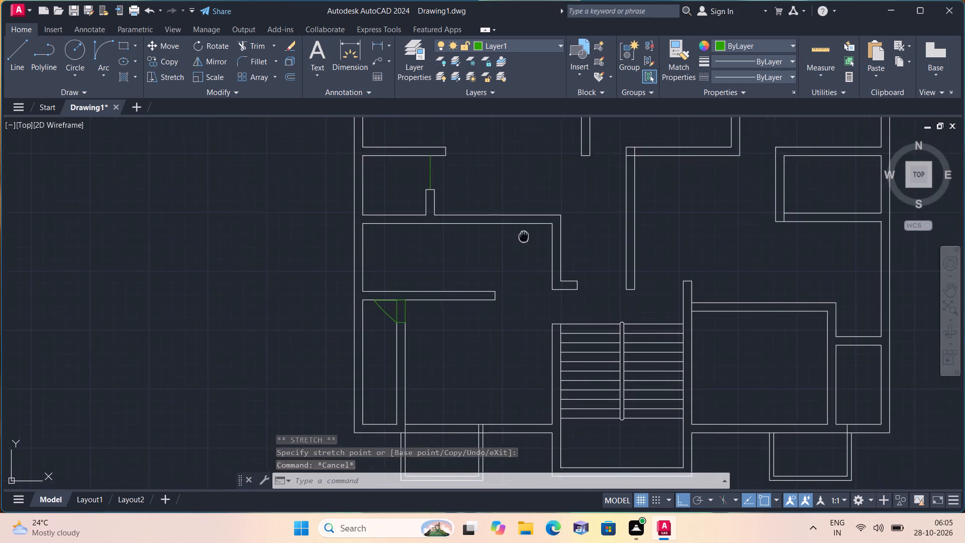
pyautogui.moveTo(507, 247); pyautogui.dragTo(331, 317, button='middle')
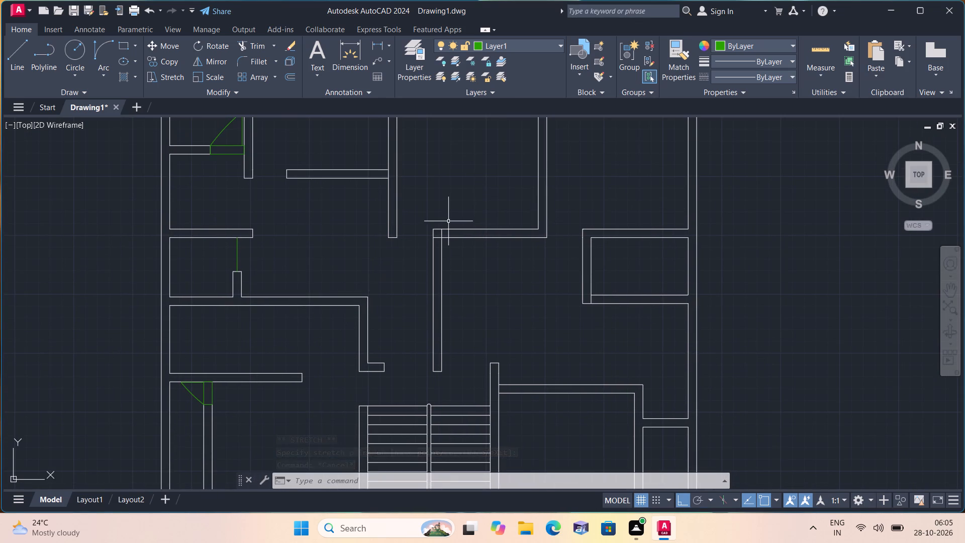
pyautogui.moveTo(446, 223); pyautogui.dragTo(351, 371, button='middle')
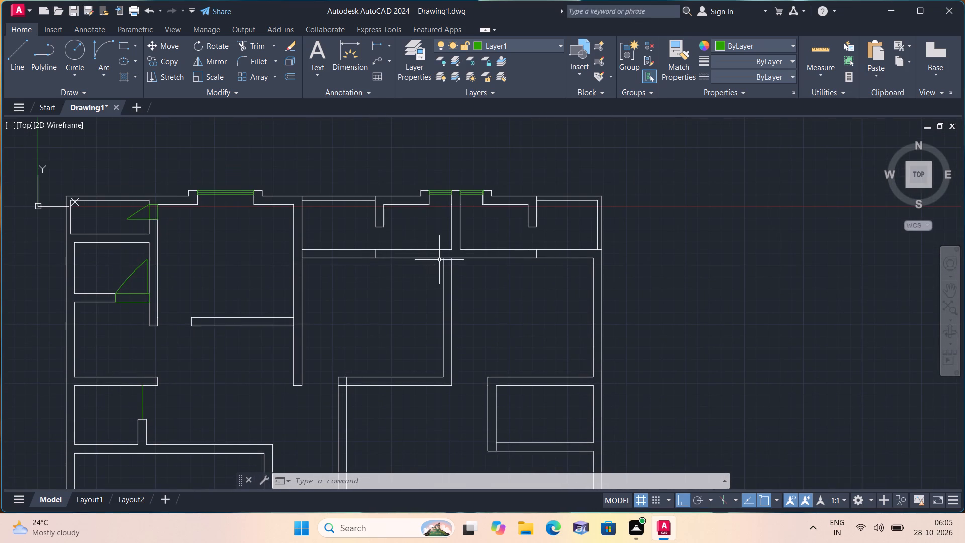
pyautogui.press('l')
pyautogui.press('space')
pyautogui.scroll(2, 363, 244)
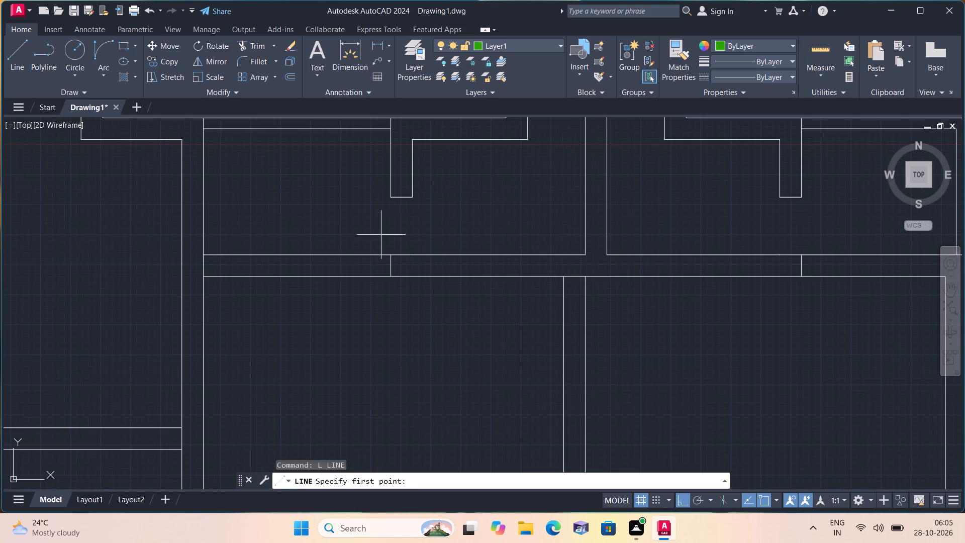
pyautogui.click(392, 200)
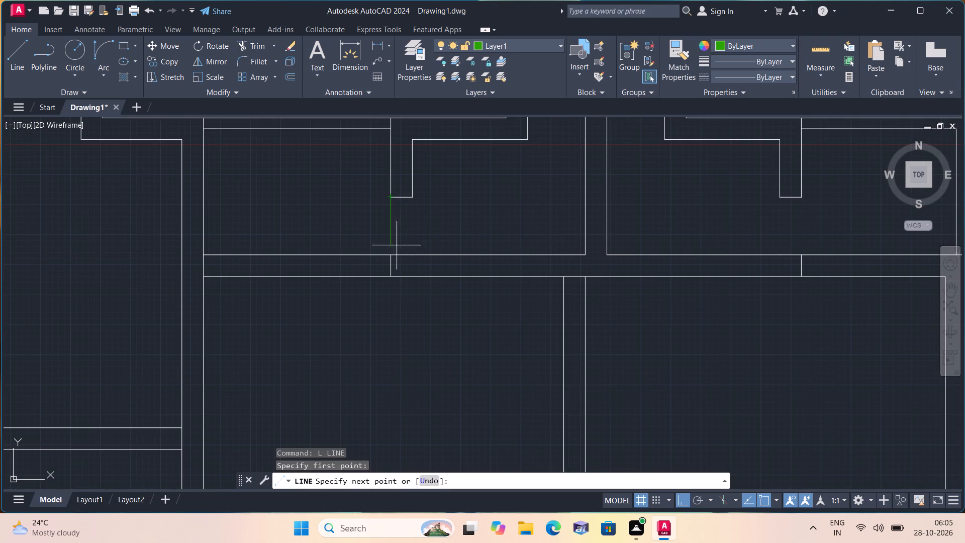
pyautogui.click(391, 255)
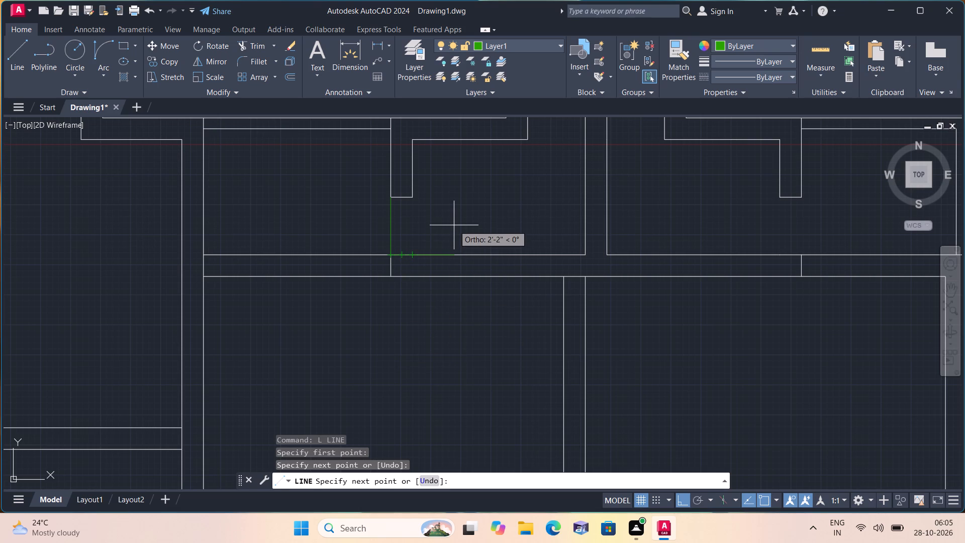
pyautogui.press('9')
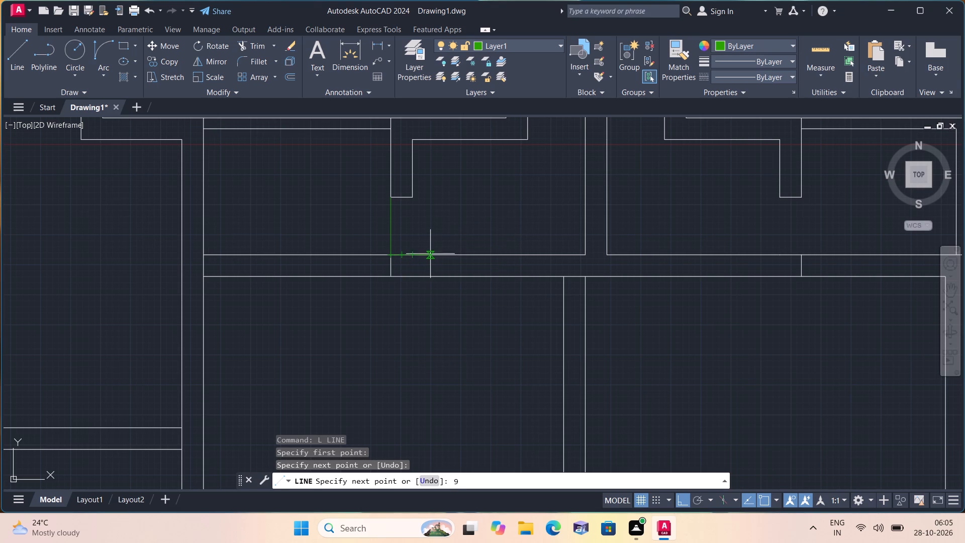
pyautogui.hotkey('shift', '"')
pyautogui.press('space')
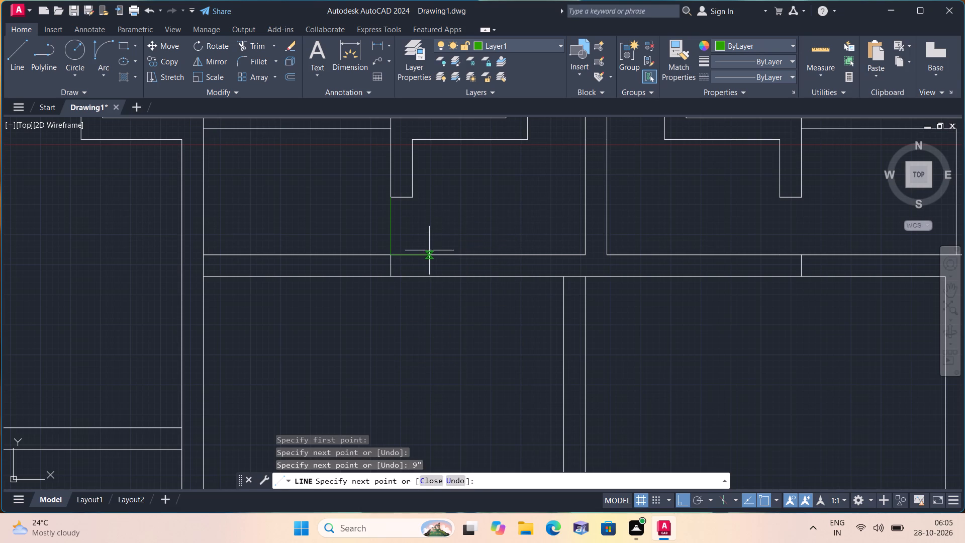
pyautogui.scroll(1, 418, 215)
pyautogui.click(407, 187)
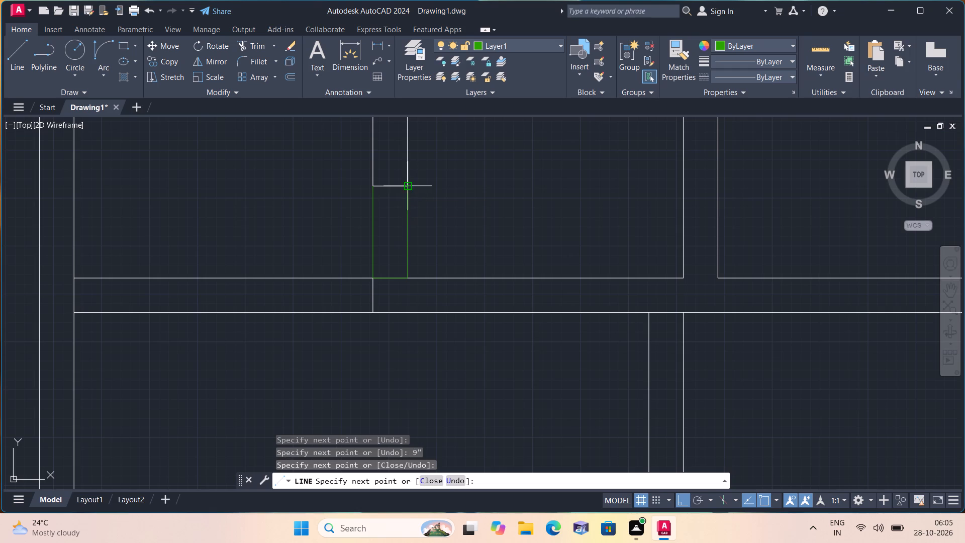
pyautogui.press('space')
# Close the opening outline with a line across the end of the wall stub.
pyautogui.scroll(2, 404, 271)
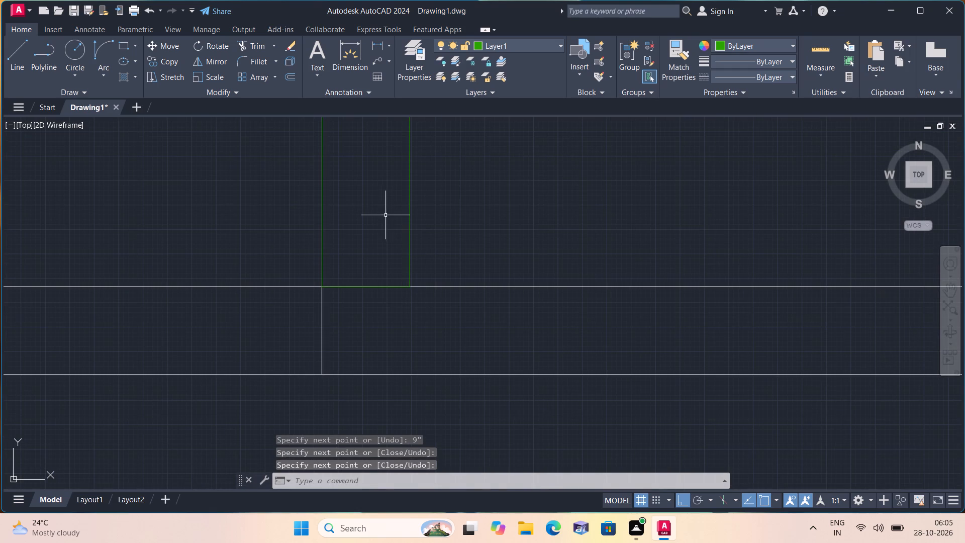
pyautogui.moveTo(353, 193); pyautogui.dragTo(397, 329, button='middle')
pyautogui.scroll(-1, 352, 193)
pyautogui.scroll(1, 397, 329)
pyautogui.press('space')
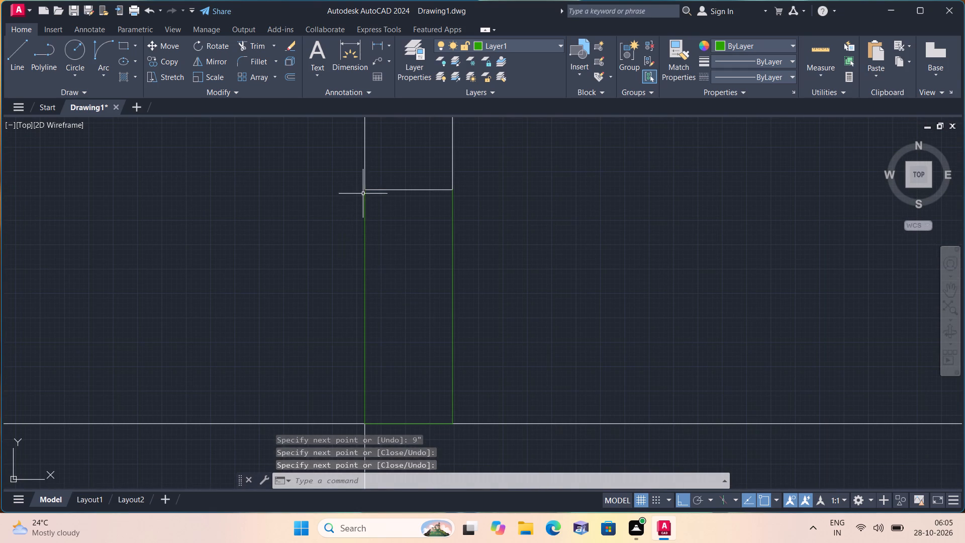
pyautogui.click(366, 193)
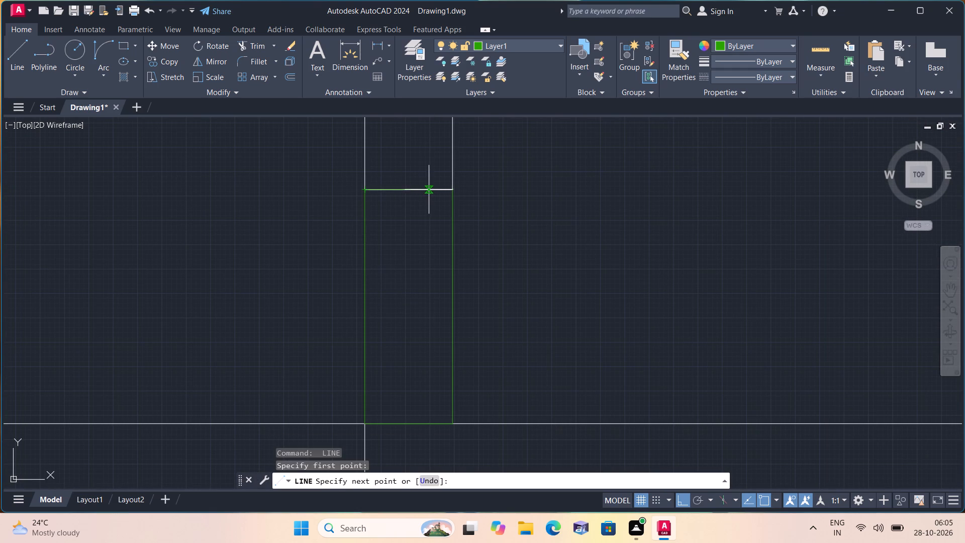
pyautogui.click(451, 190)
pyautogui.press('space')
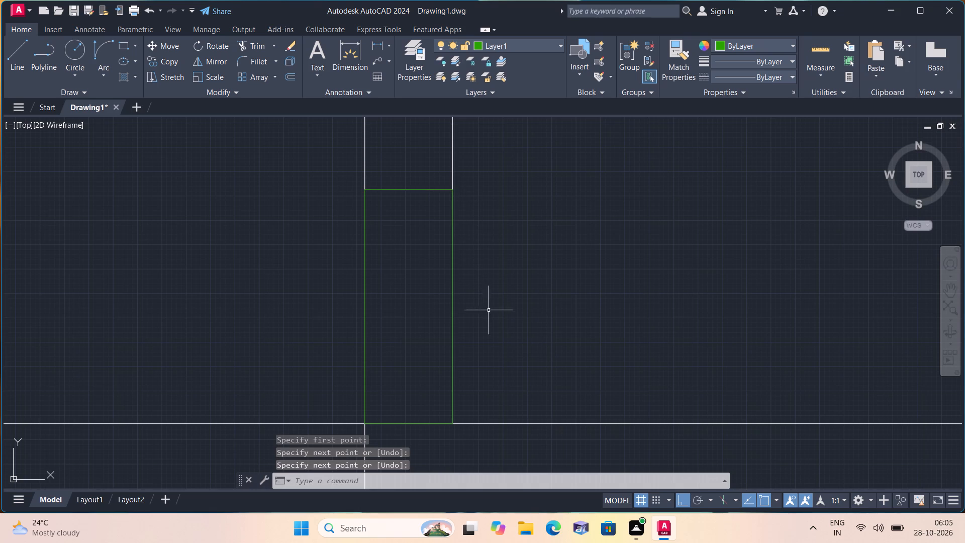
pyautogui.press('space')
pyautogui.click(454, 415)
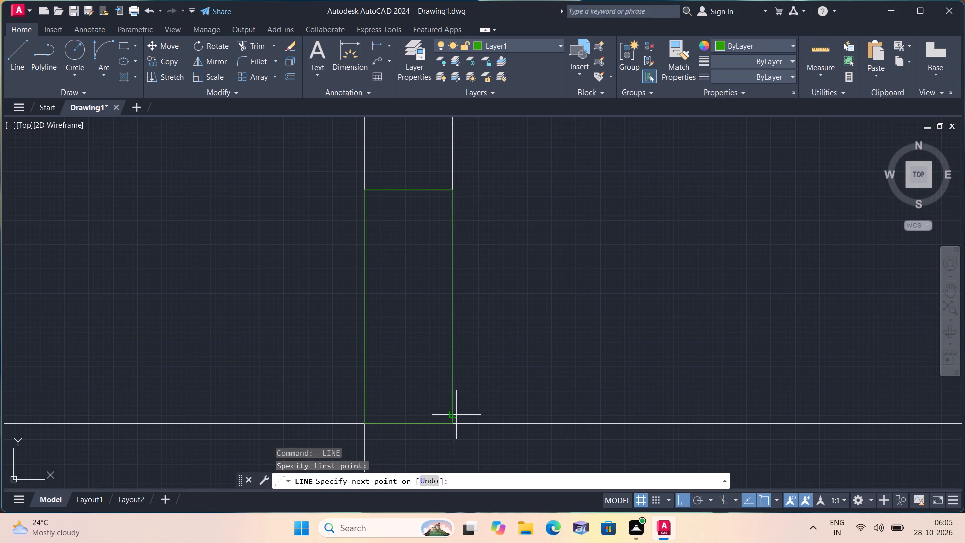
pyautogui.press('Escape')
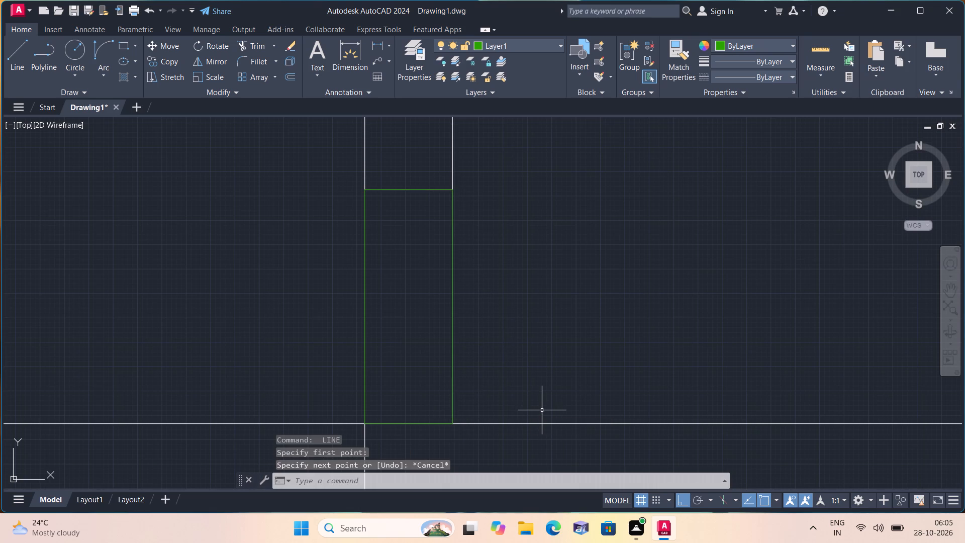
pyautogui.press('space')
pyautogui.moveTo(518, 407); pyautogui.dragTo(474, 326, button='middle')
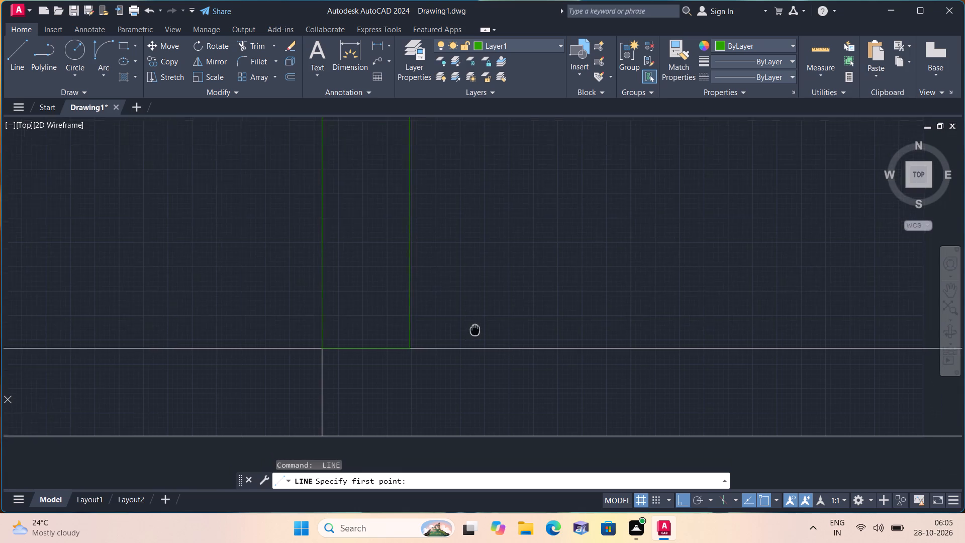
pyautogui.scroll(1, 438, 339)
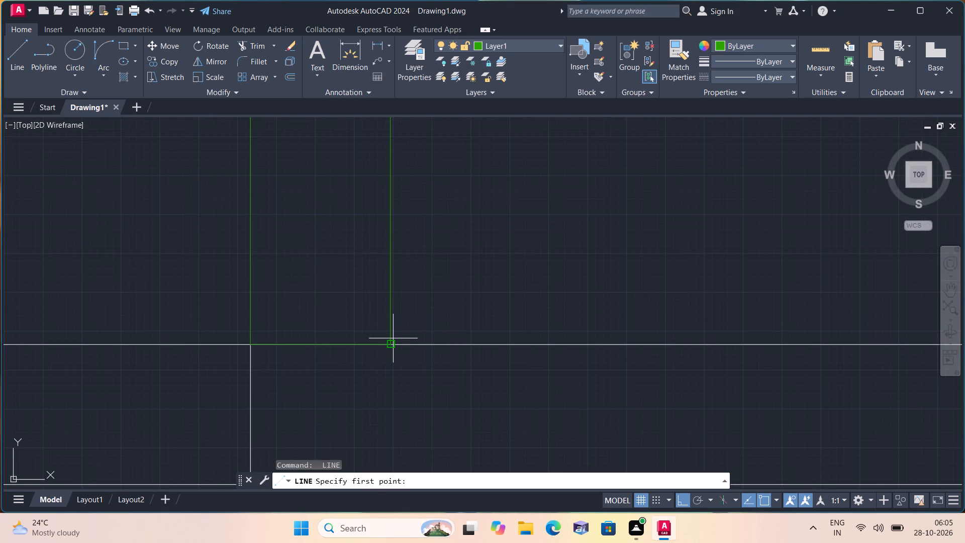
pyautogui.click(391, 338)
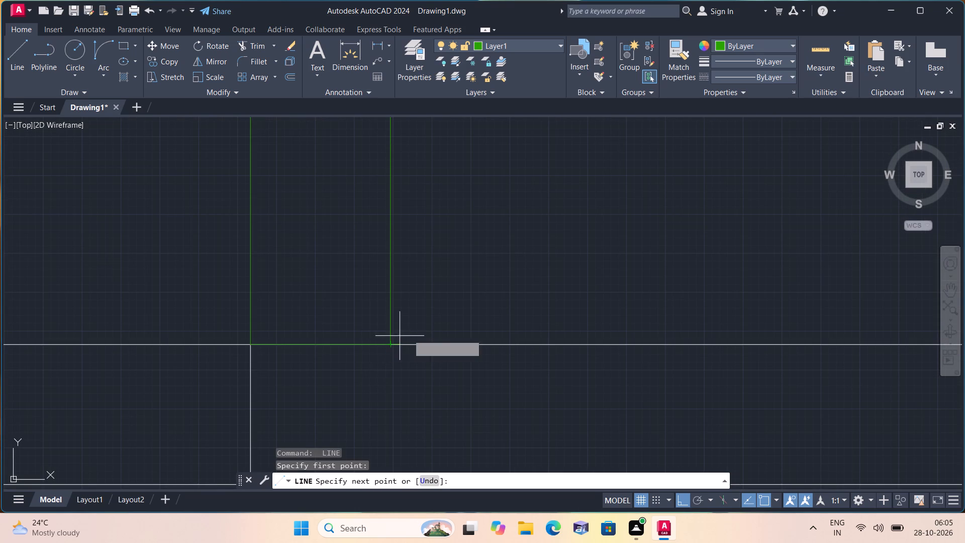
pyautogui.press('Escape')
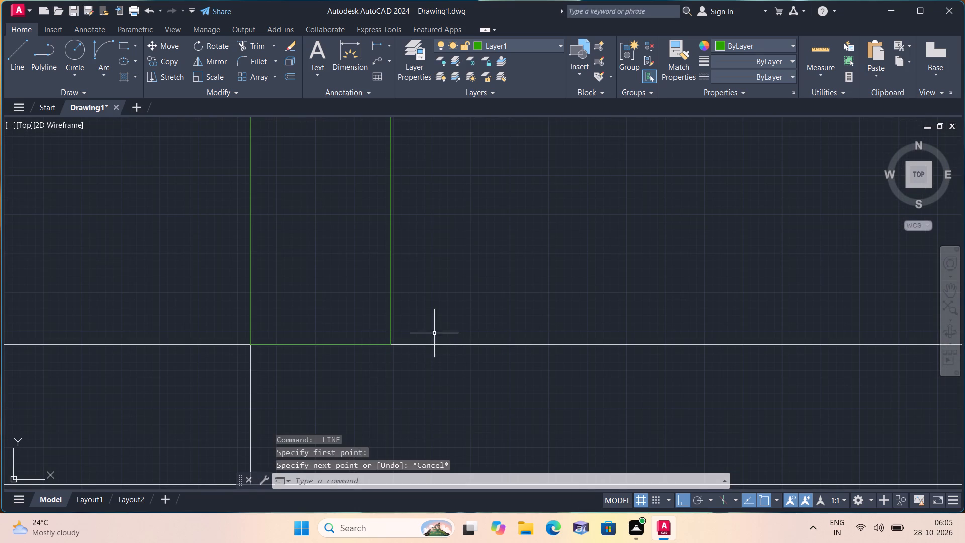
# Draw a 2' door leaf line eastward from just above the southeast corner of the opening outline.
pyautogui.press('space')
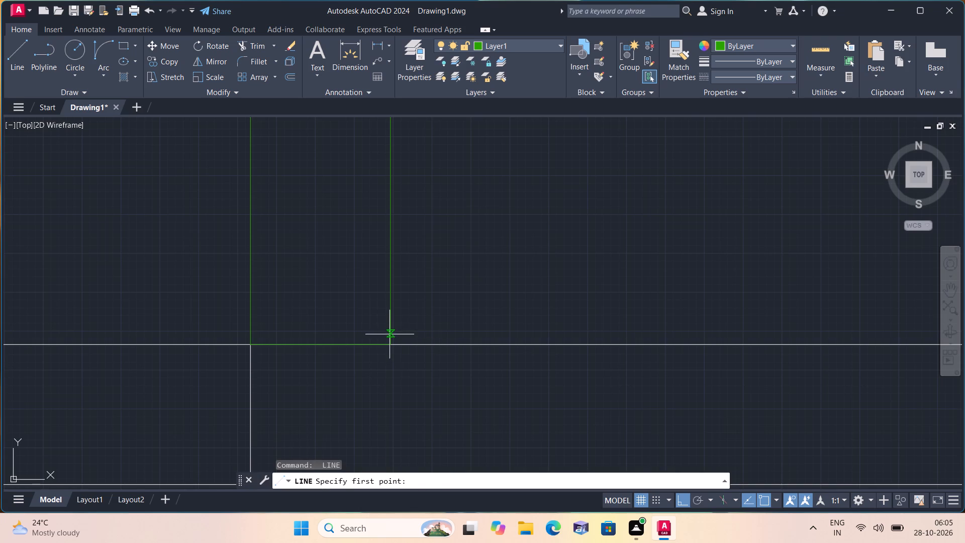
pyautogui.click(390, 334)
pyautogui.scroll(-2, 470, 326)
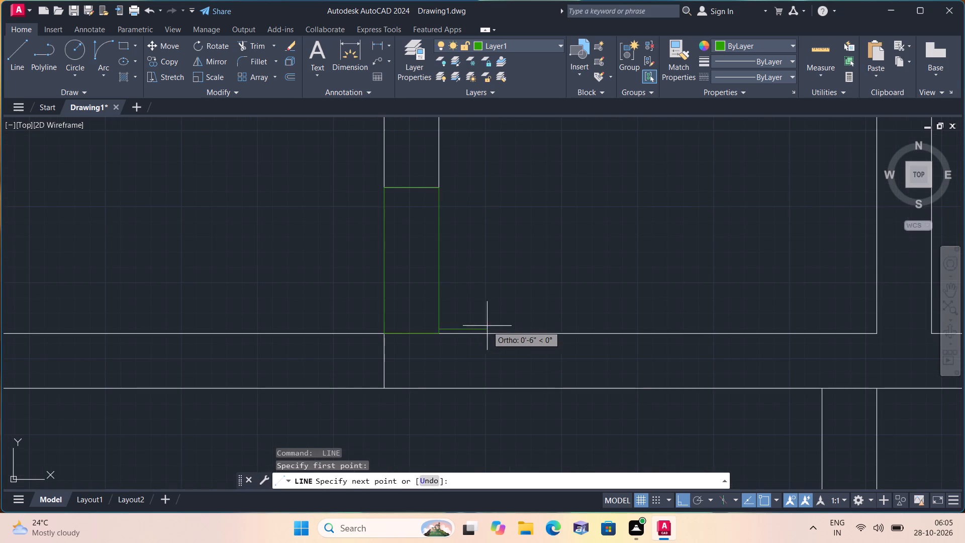
pyautogui.write("2'")
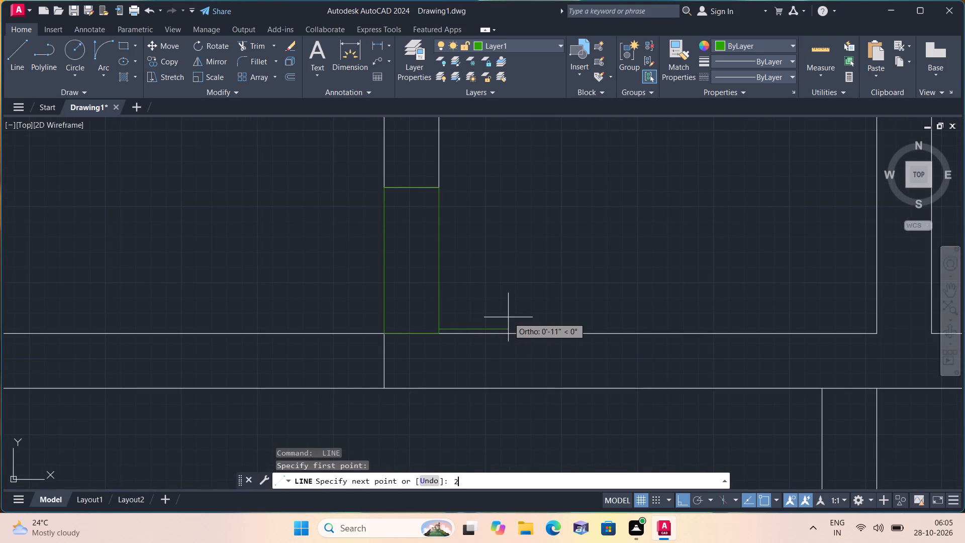
pyautogui.press('space')
pyautogui.press('Escape')
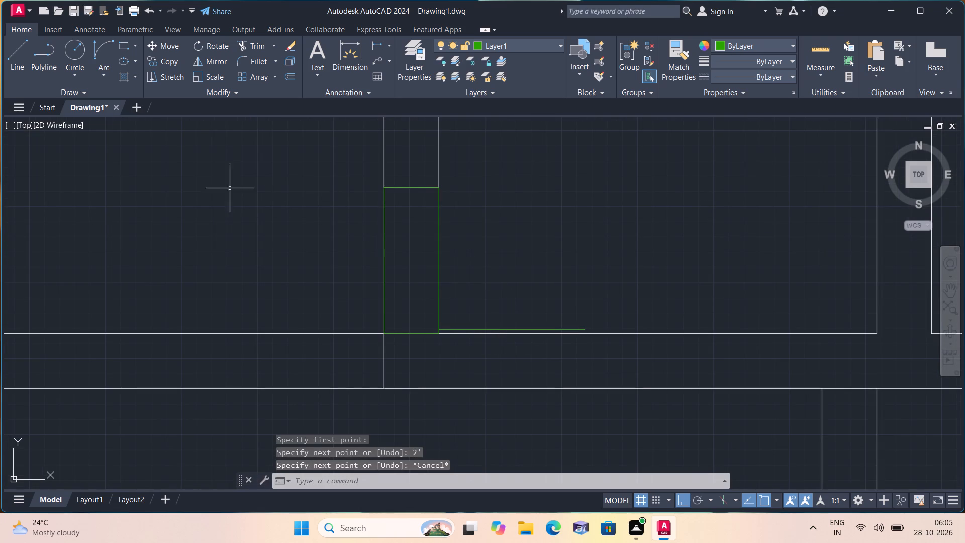
# Draw a Start, End, Direction arc from the door leaf's free end to the wall stub's southeast corner as the door swing.
pyautogui.click(106, 75)
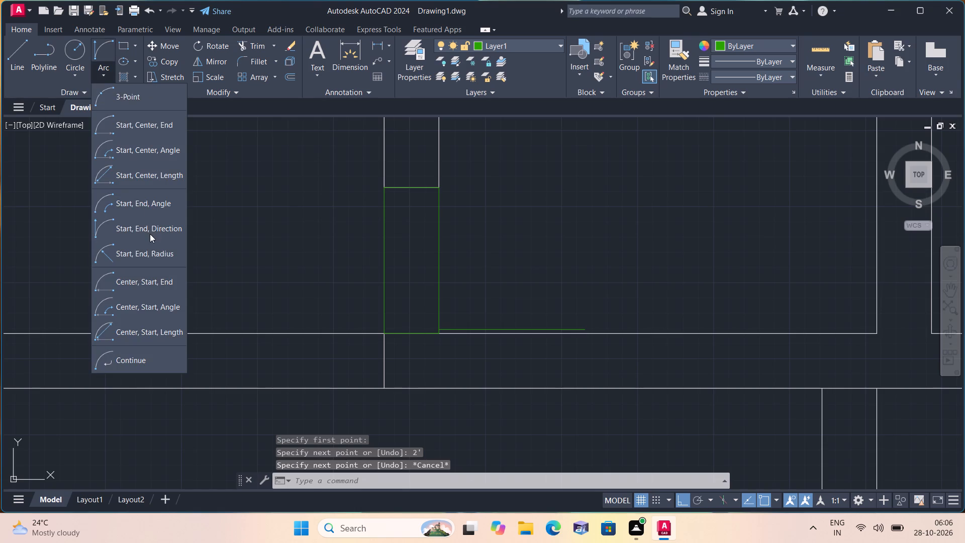
pyautogui.click(150, 234)
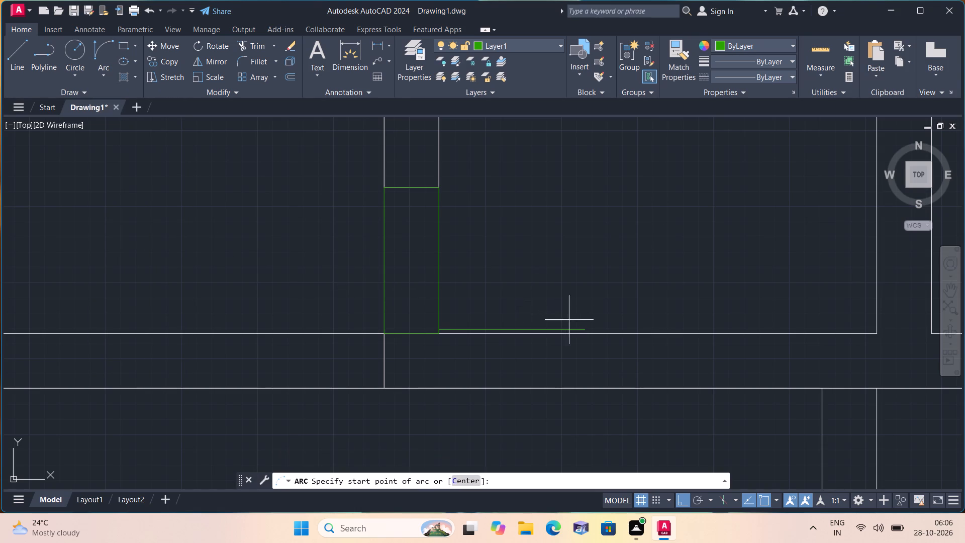
pyautogui.moveTo(586, 327); pyautogui.dragTo(578, 323)
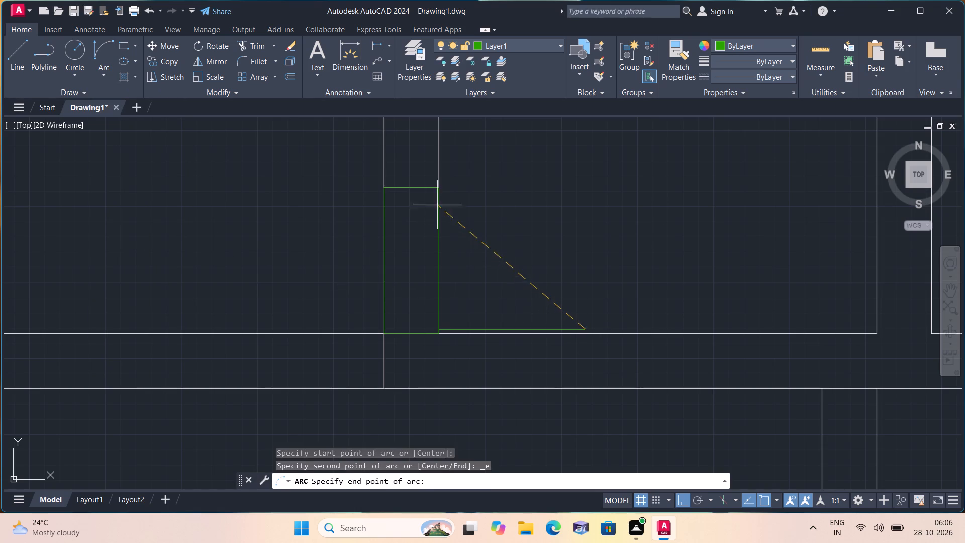
pyautogui.click(440, 186)
pyautogui.click(467, 188)
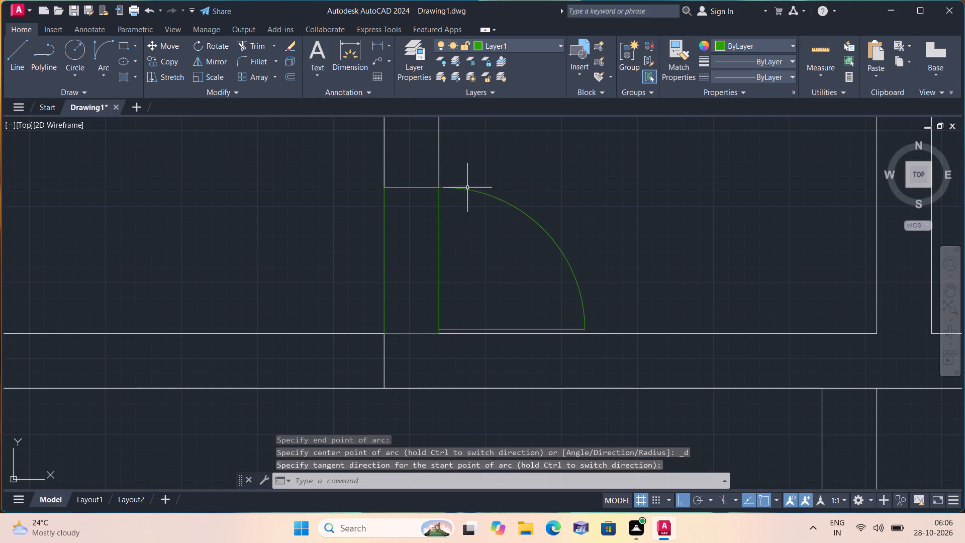
# Flatten the new door swing arc by stretching its midpoint south toward the door leaf.
pyautogui.click(511, 206)
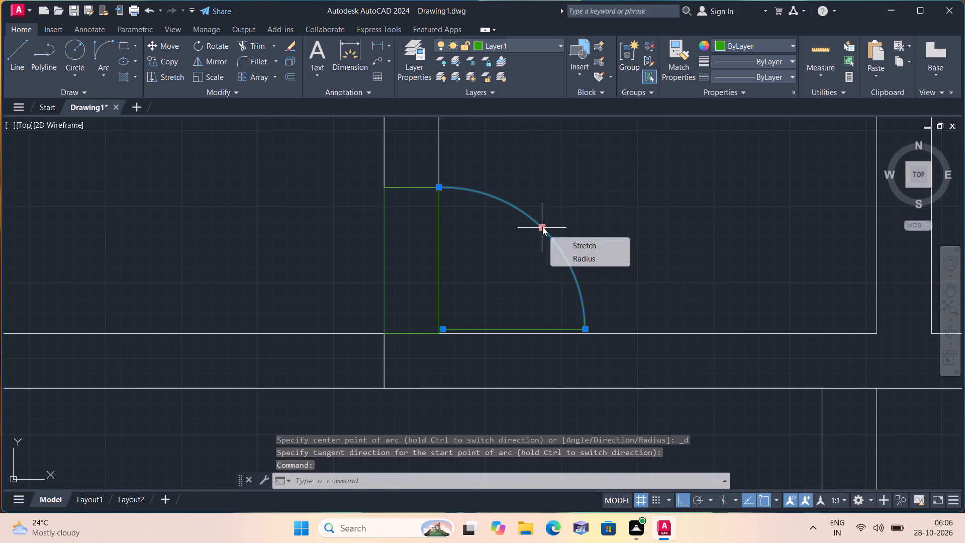
pyautogui.click(542, 227)
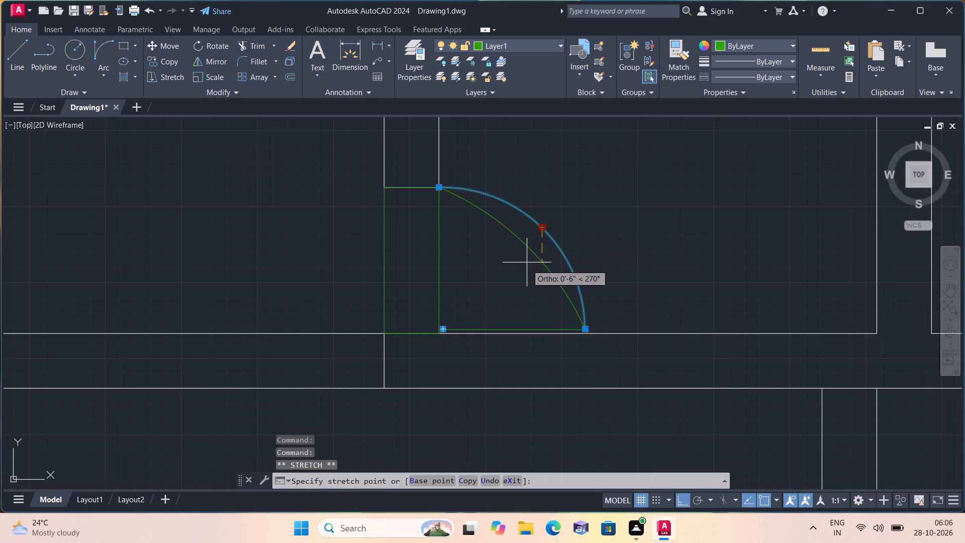
pyautogui.click(527, 278)
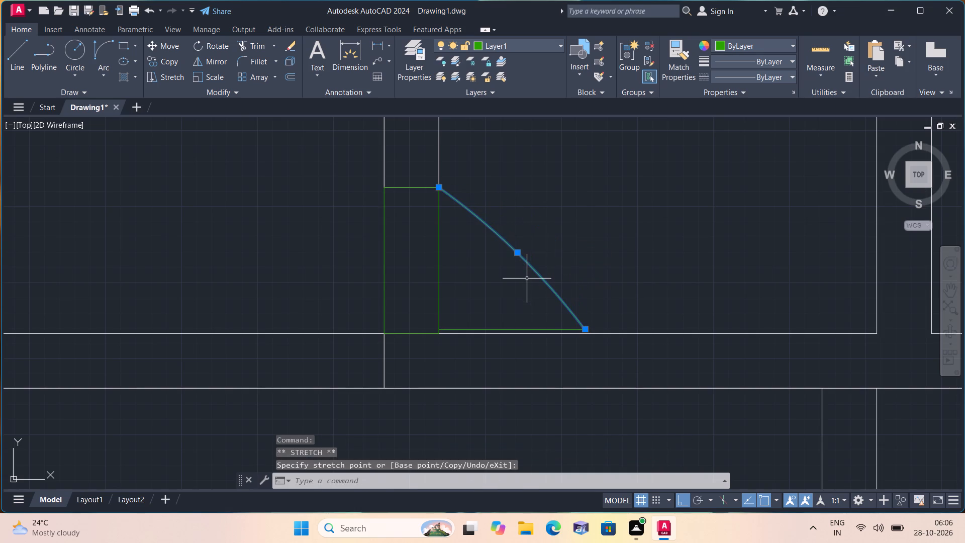
pyautogui.press('Escape')
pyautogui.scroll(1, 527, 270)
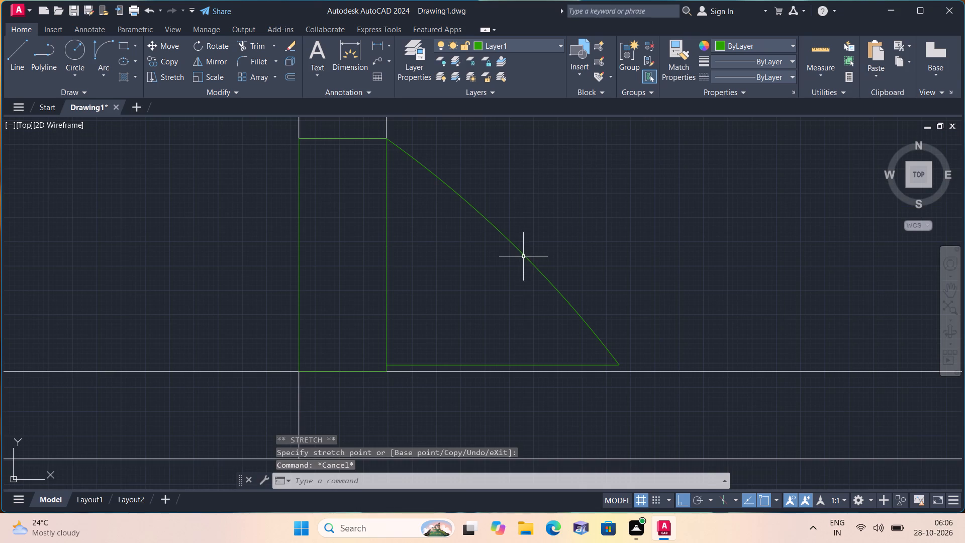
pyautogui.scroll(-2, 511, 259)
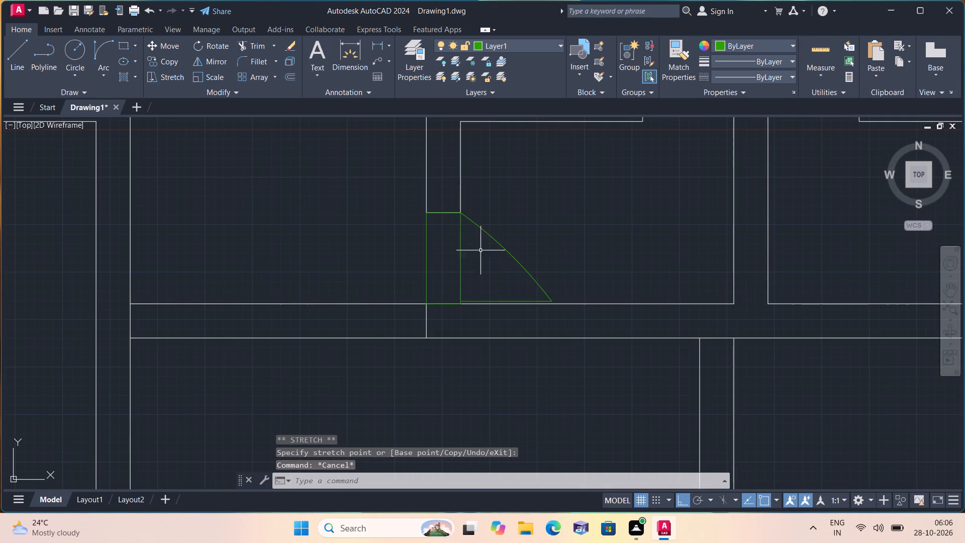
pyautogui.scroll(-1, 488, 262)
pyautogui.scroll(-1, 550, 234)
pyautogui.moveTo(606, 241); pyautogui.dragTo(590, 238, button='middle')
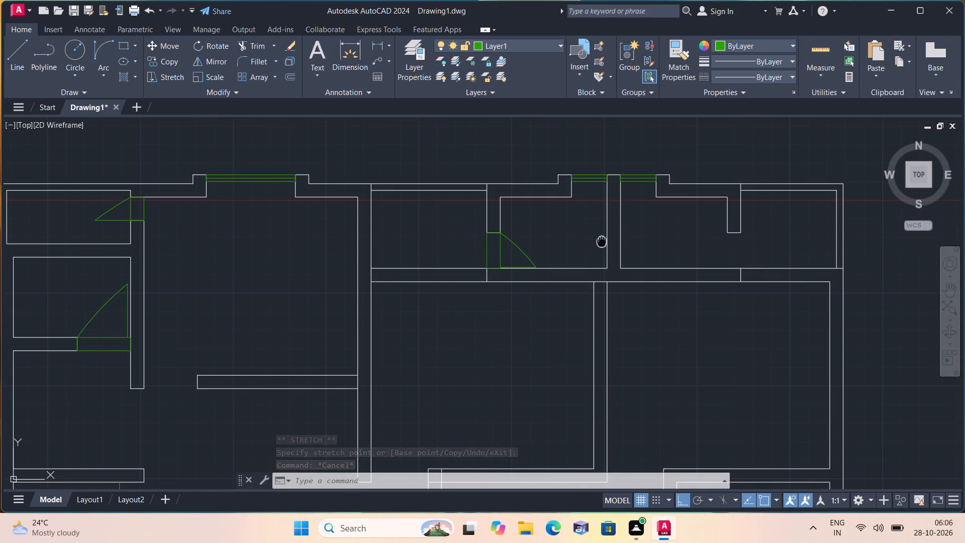
# Straighten the west door's flattened swing arc into an almost straight diagonal by stretching its midpoint slightly south.
pyautogui.moveTo(590, 238); pyautogui.dragTo(553, 208, button='middle')
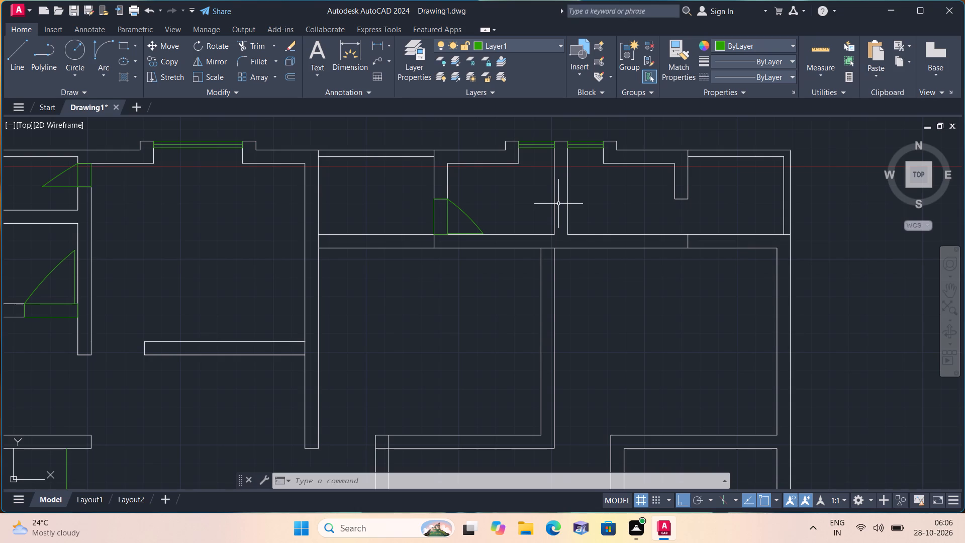
pyautogui.scroll(1, 505, 211)
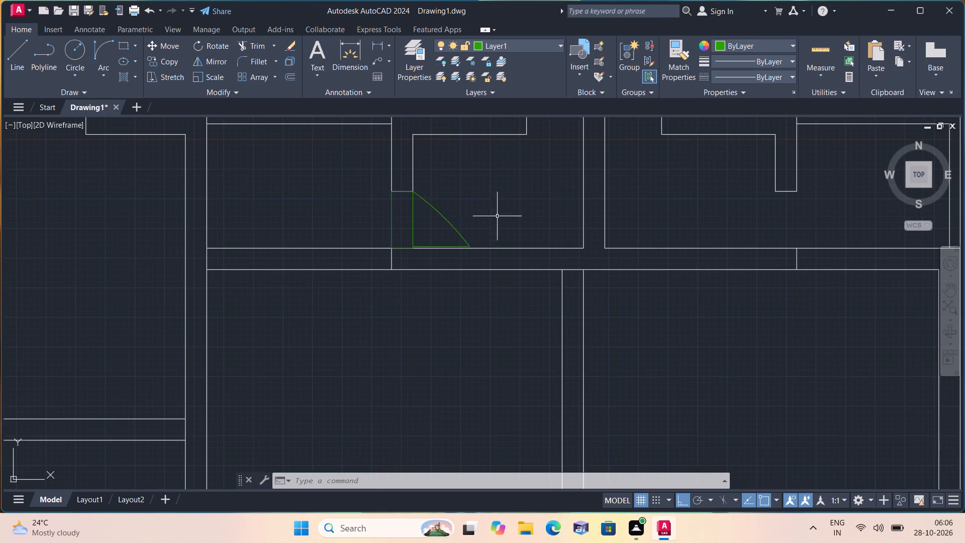
pyautogui.scroll(2, 487, 220)
pyautogui.click(422, 243)
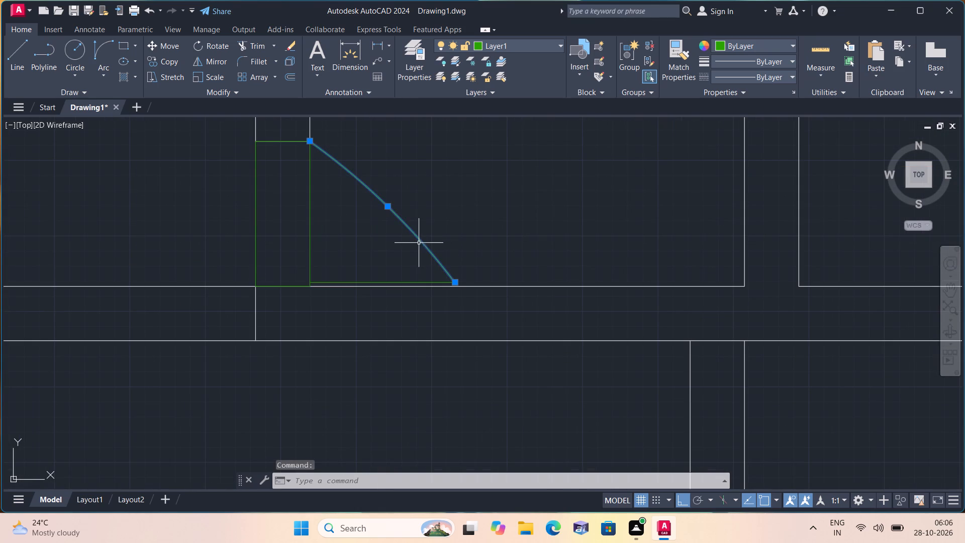
pyautogui.scroll(1, 400, 226)
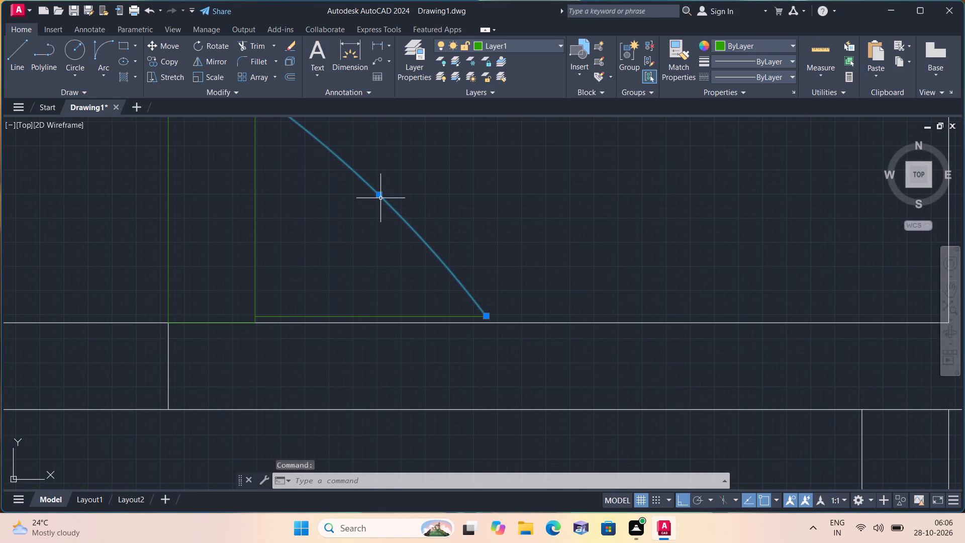
pyautogui.click(379, 197)
pyautogui.click(378, 208)
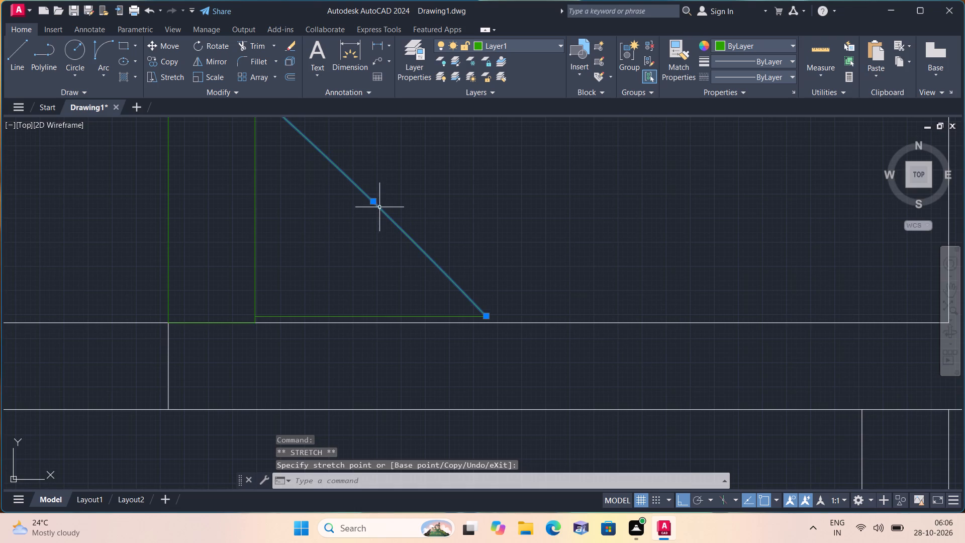
pyautogui.scroll(-3, 404, 206)
pyautogui.moveTo(459, 206); pyautogui.dragTo(322, 307, button='middle')
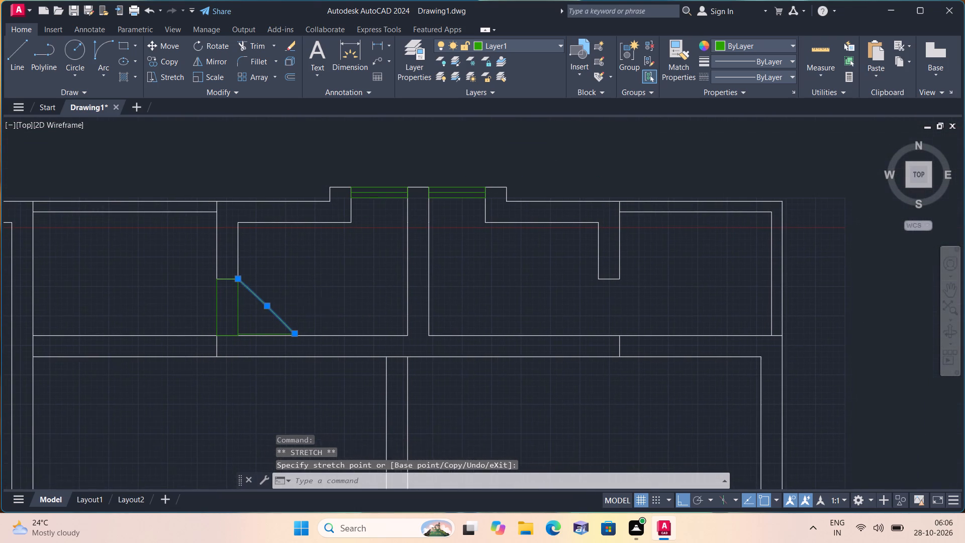
pyautogui.press('Escape')
# Outline the matching east door opening from the wall stub's southeast corner south to the wall, 9" west, north, and across the stub end.
pyautogui.moveTo(464, 311); pyautogui.dragTo(381, 332, button='middle')
pyautogui.scroll(-1, 460, 310)
pyautogui.press('l')
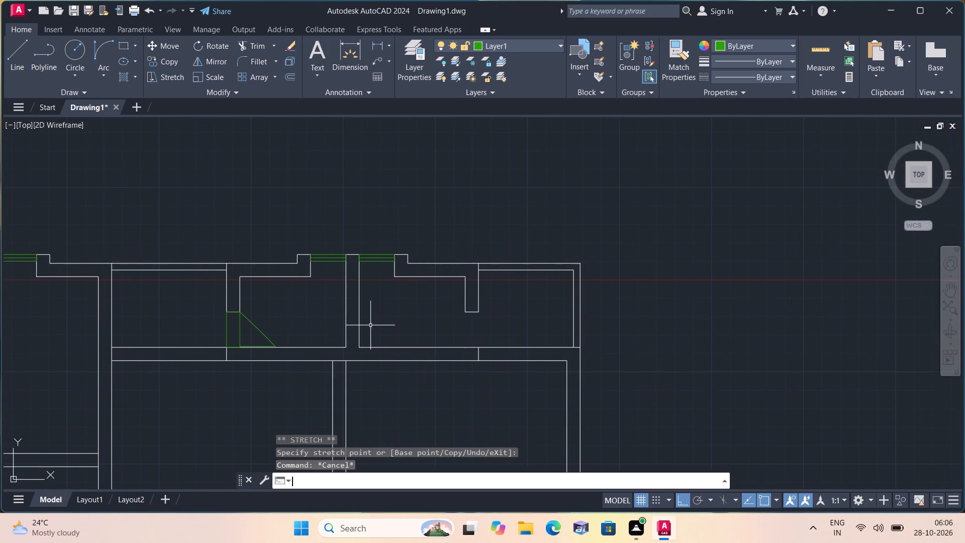
pyautogui.press('space')
pyautogui.scroll(2, 490, 326)
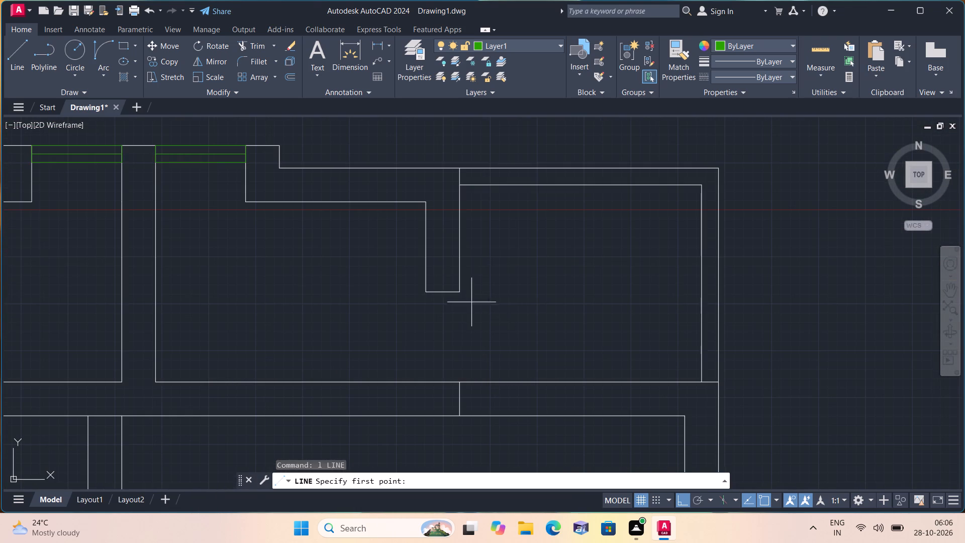
pyautogui.click(456, 291)
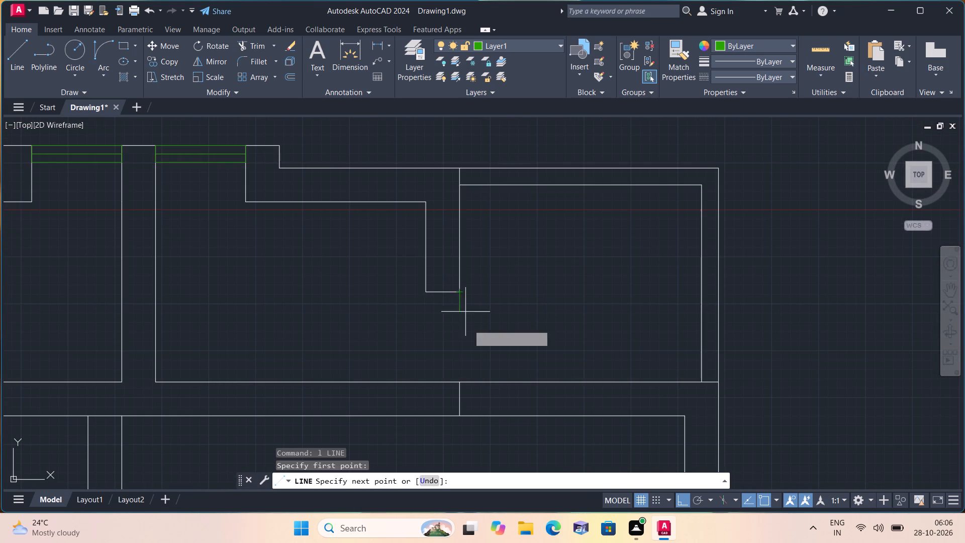
pyautogui.click(461, 381)
pyautogui.write('9"')
pyautogui.press('space')
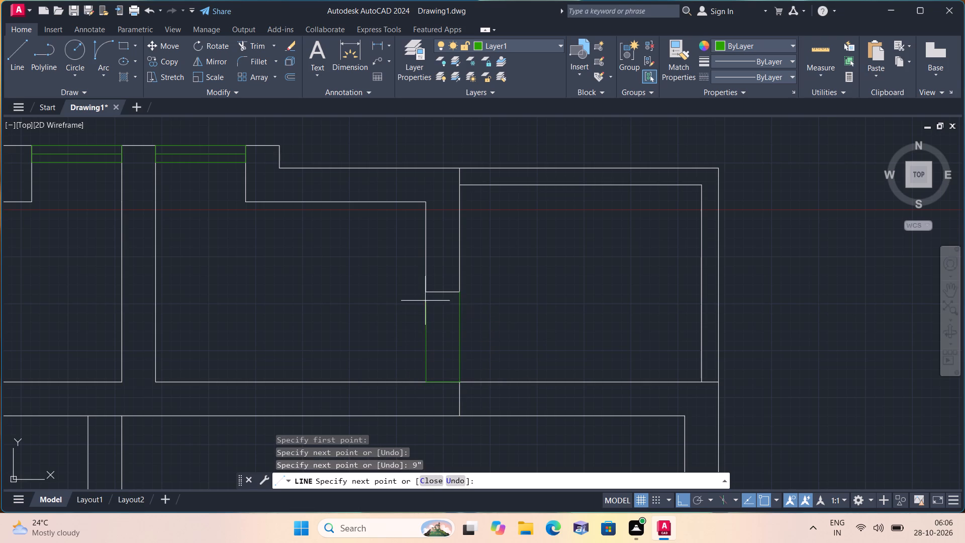
pyautogui.click(430, 292)
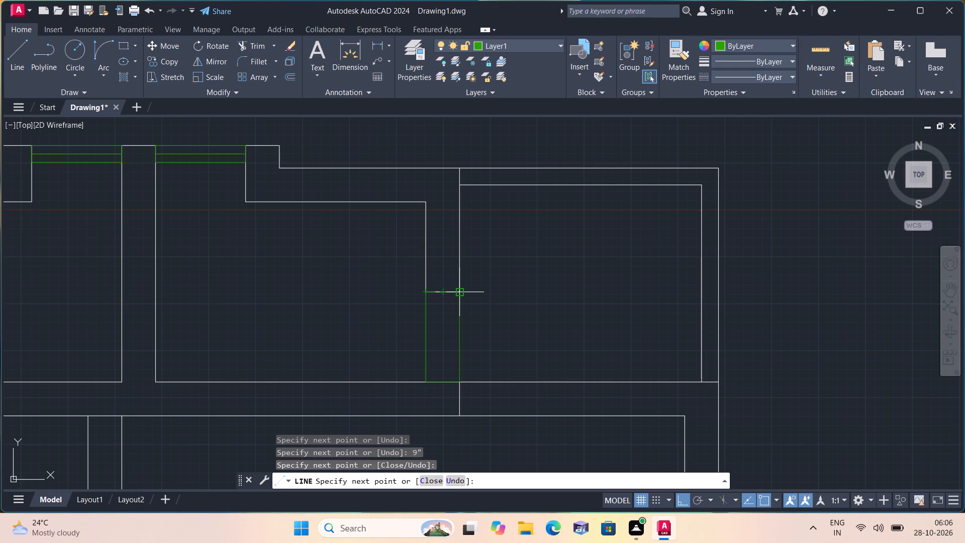
pyautogui.click(462, 295)
pyautogui.press('space')
# Draw a 2' door leaf line westward from just above the southwest corner of the new opening outline.
pyautogui.scroll(3, 421, 385)
pyautogui.press('space')
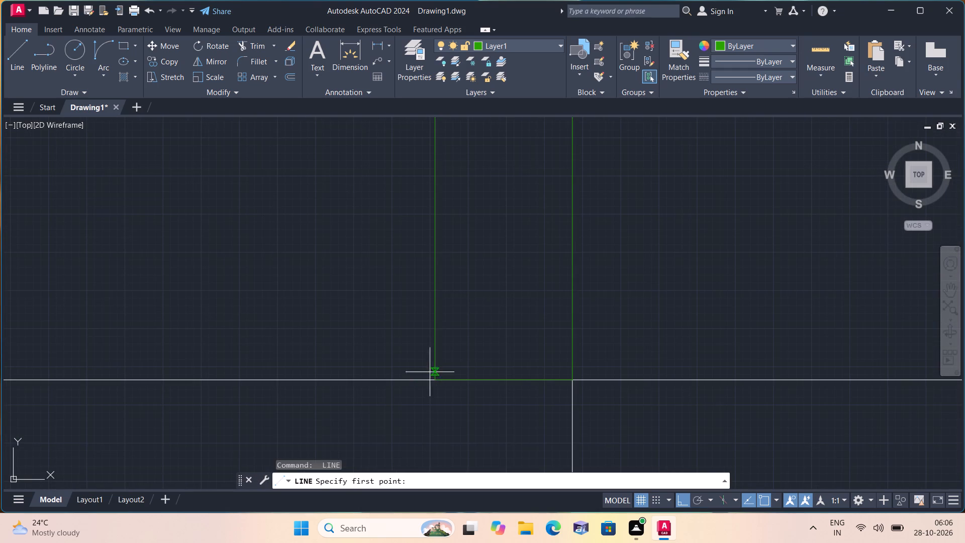
pyautogui.click(436, 371)
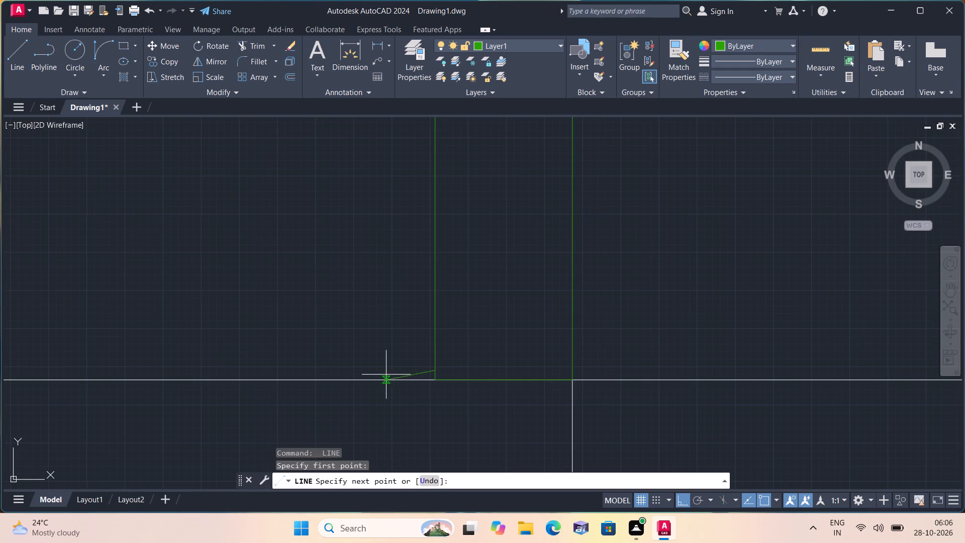
pyautogui.scroll(-1, 355, 377)
pyautogui.write("2'")
pyautogui.press('space')
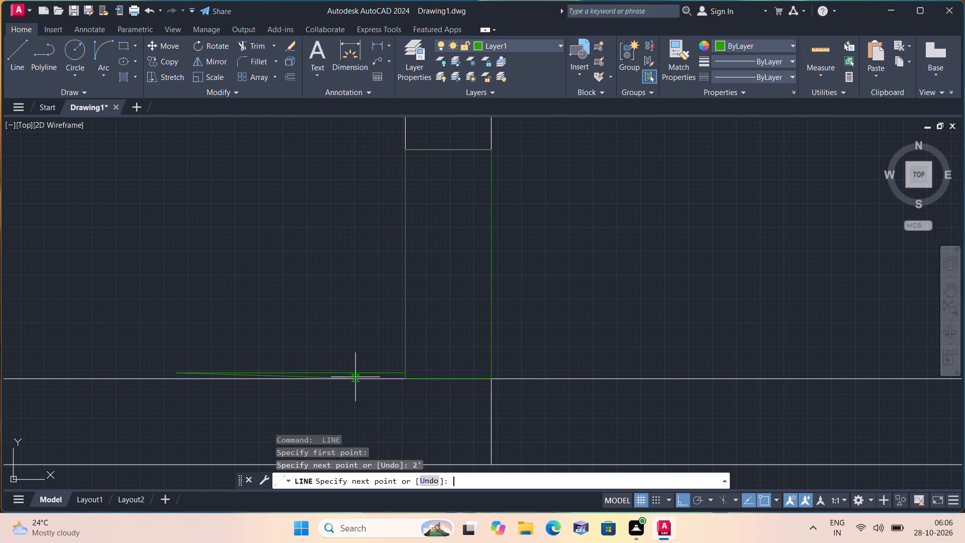
pyautogui.press('Escape')
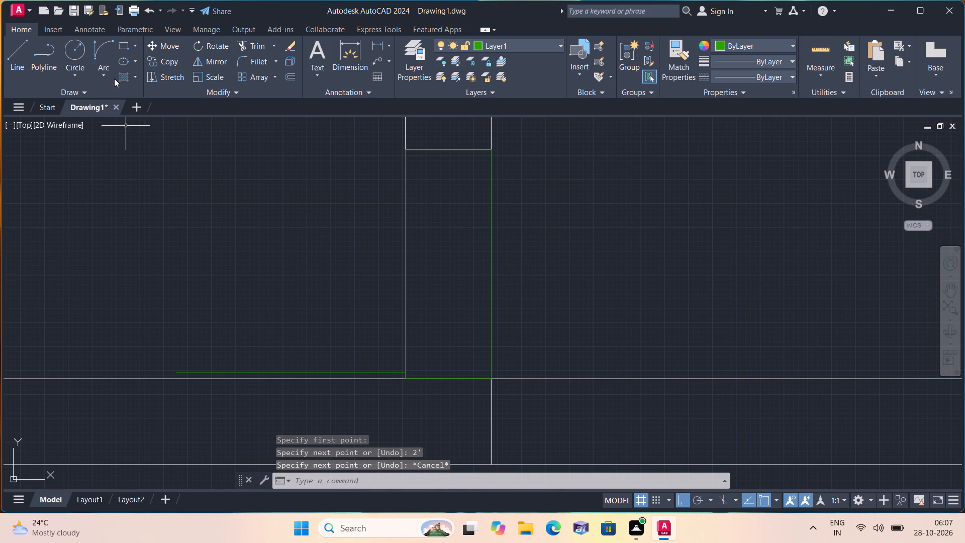
# Draw a Start, End, Direction arc from the door leaf's free west end to the wall stub's southwest corner as the door swing.
pyautogui.click(98, 78)
pyautogui.click(162, 229)
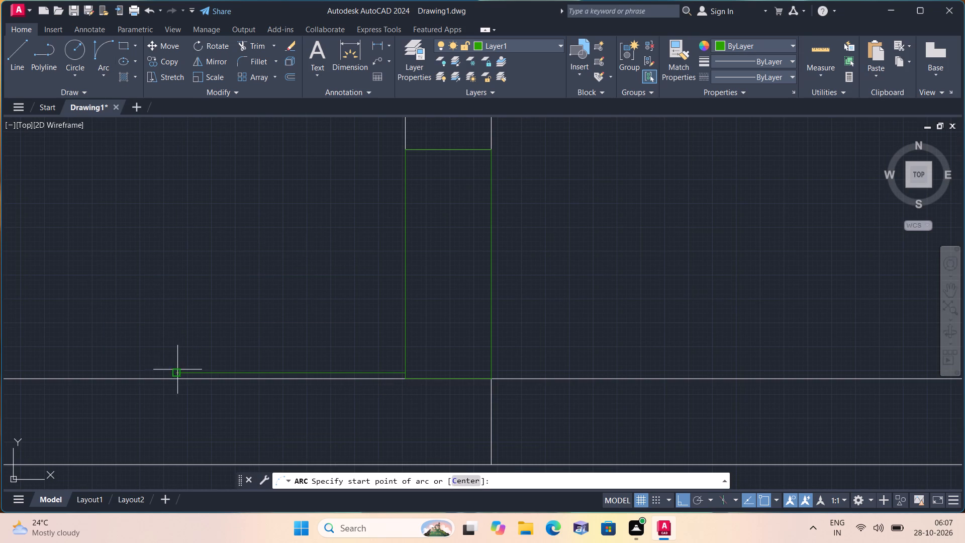
pyautogui.click(178, 371)
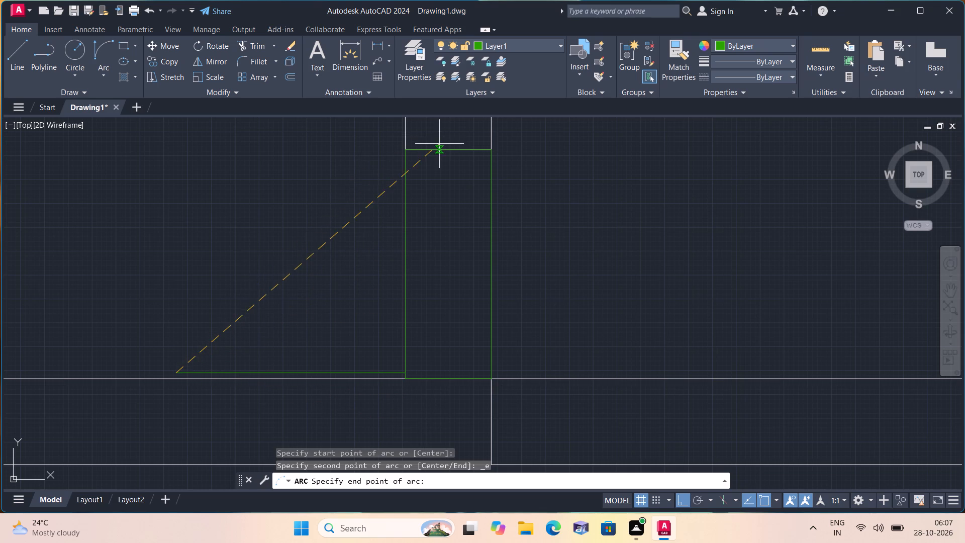
pyautogui.click(405, 151)
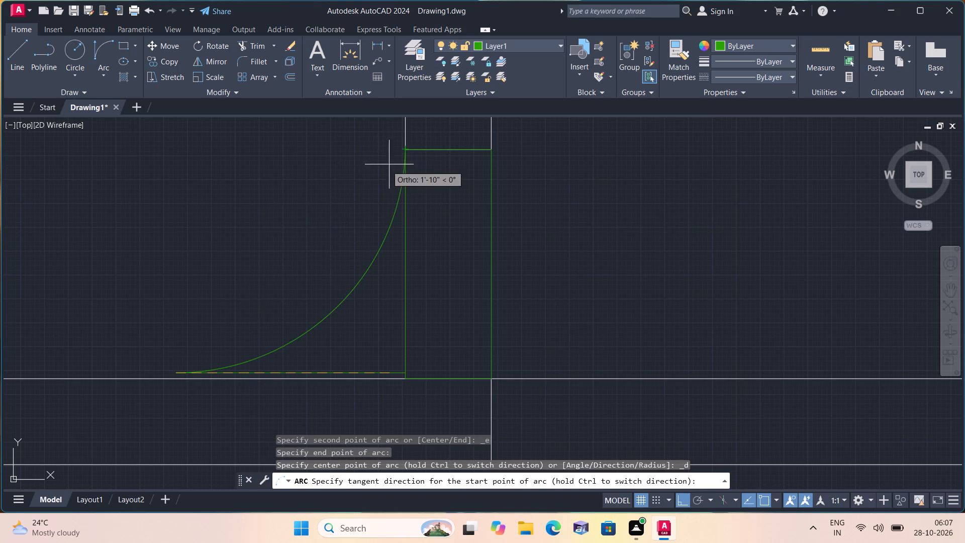
pyautogui.click(349, 179)
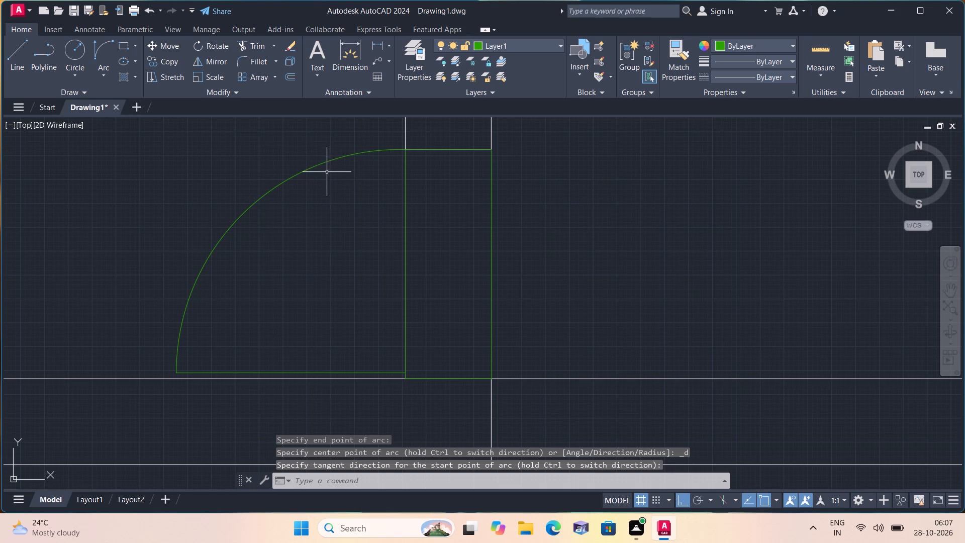
# Flatten the new door swing into a straight diagonal by stretching the arc's midpoint about 10" east.
pyautogui.click(320, 163)
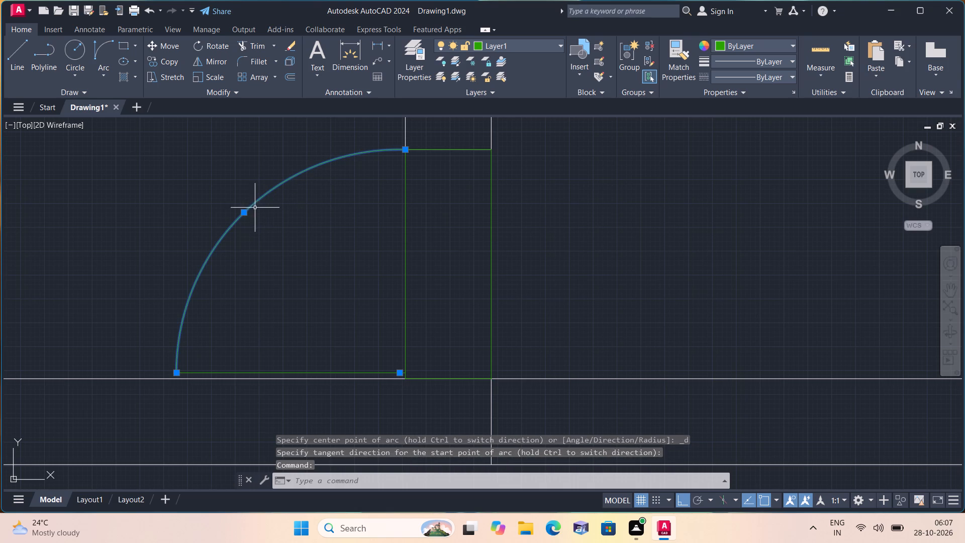
pyautogui.click(242, 211)
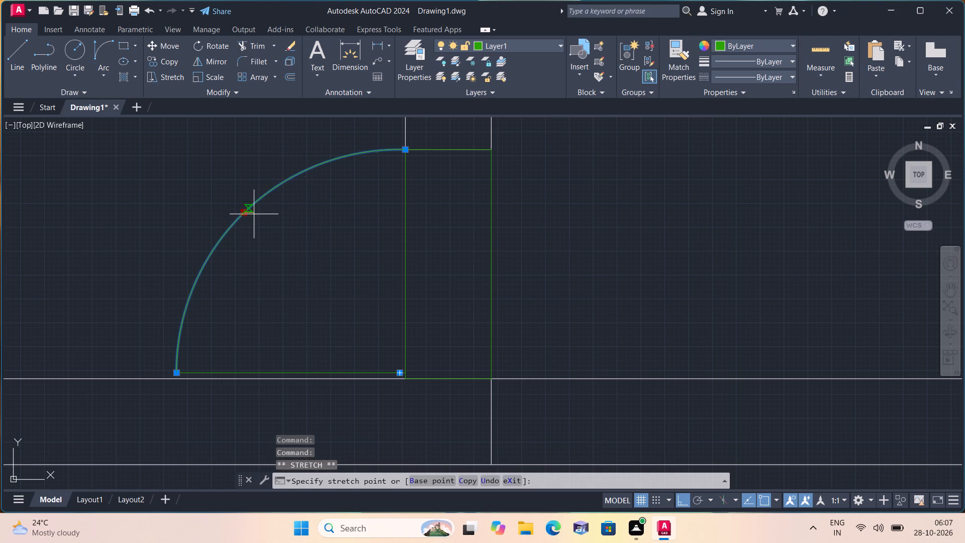
pyautogui.click(336, 241)
pyautogui.press('Escape')
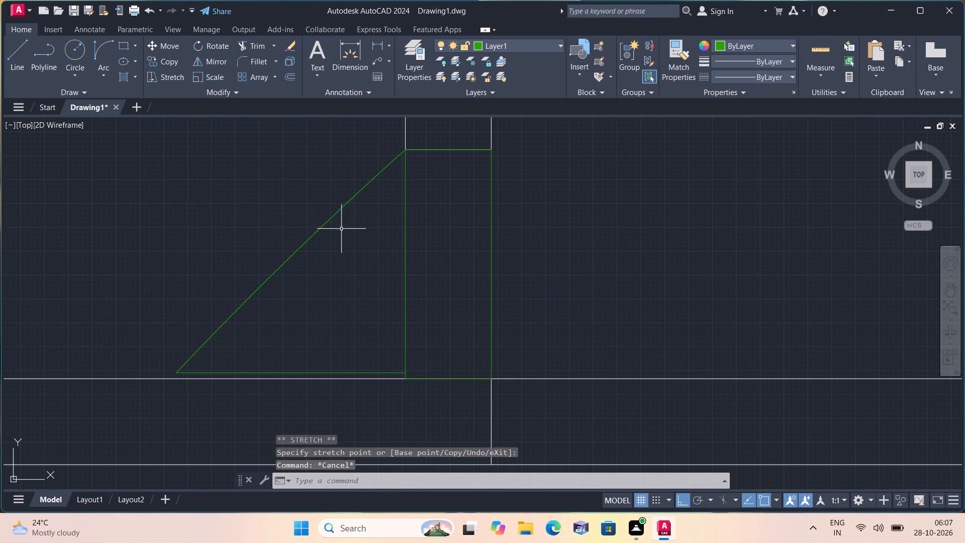
# Examine the rest of the floor plan down to its southeast rooms for walls that still need door openings.
pyautogui.scroll(-2, 370, 259)
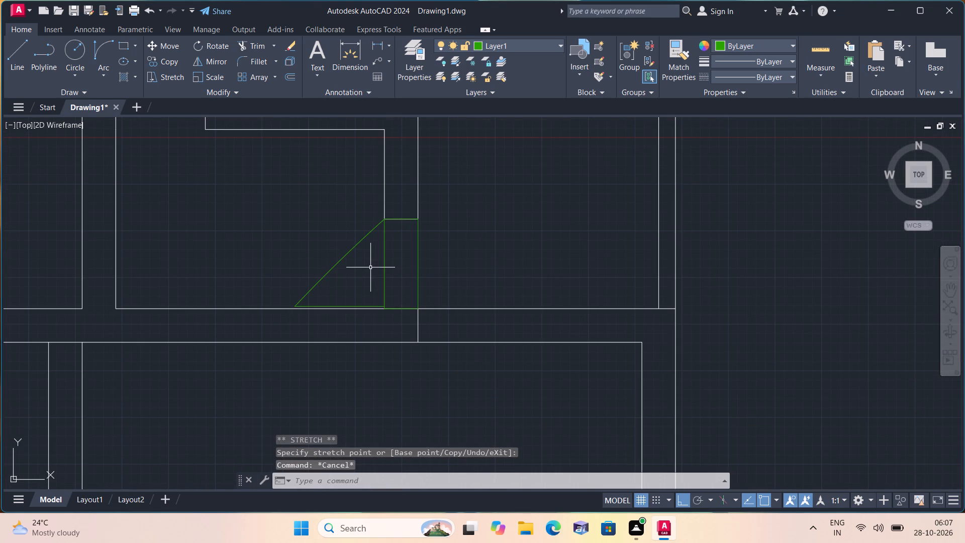
pyautogui.scroll(-2, 370, 271)
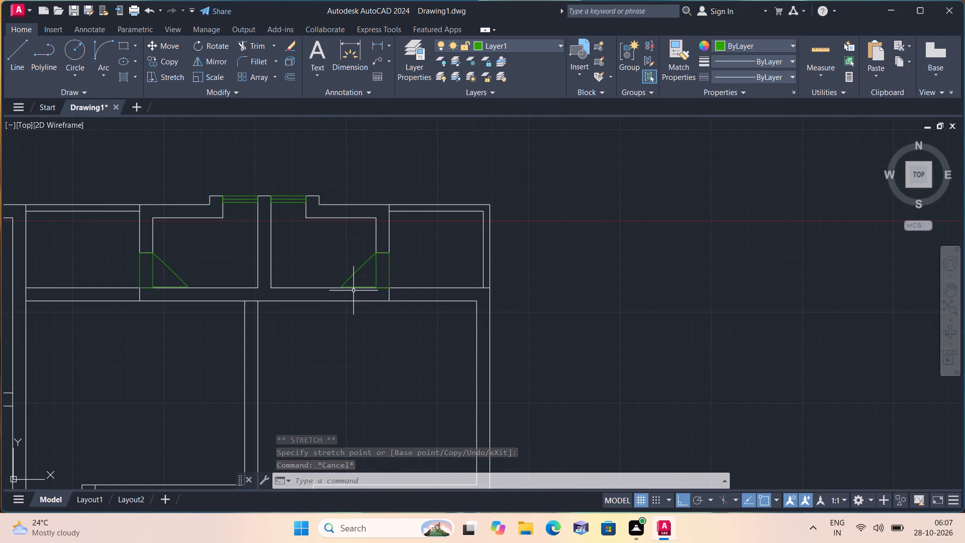
pyautogui.moveTo(352, 299); pyautogui.dragTo(413, 192, button='middle')
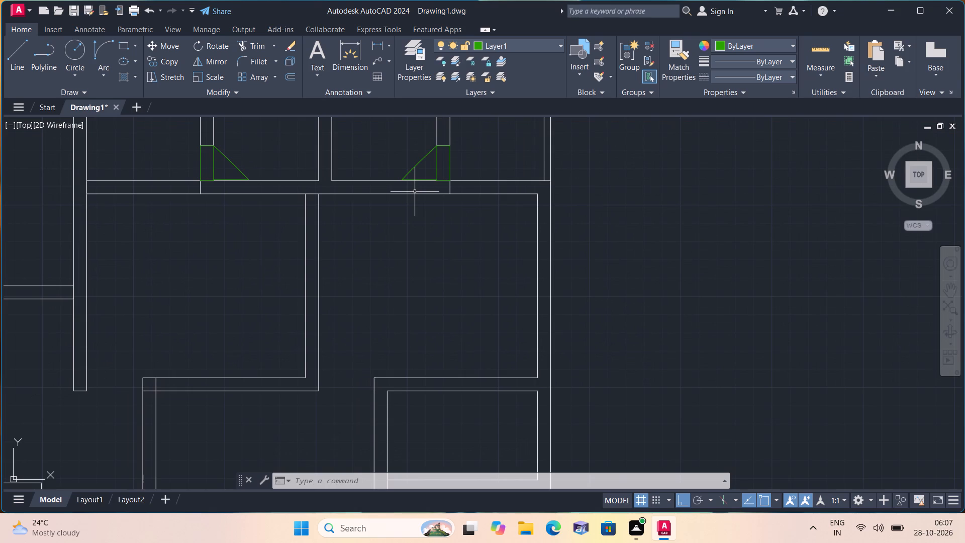
pyautogui.scroll(-1, 423, 235)
pyautogui.moveTo(429, 256); pyautogui.dragTo(426, 180, button='middle')
pyautogui.scroll(-2, 418, 216)
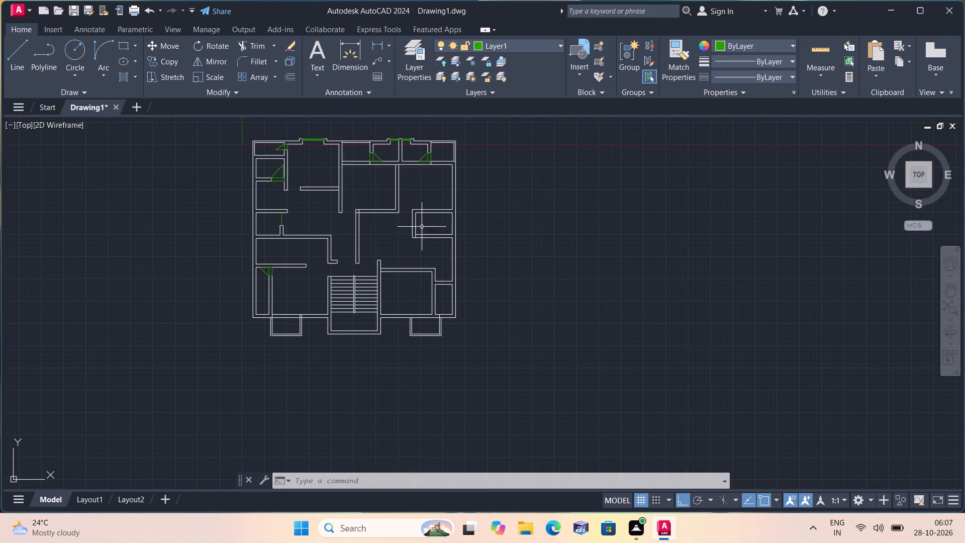
pyautogui.scroll(2, 420, 270)
pyautogui.moveTo(424, 267); pyautogui.dragTo(354, 306, button='middle')
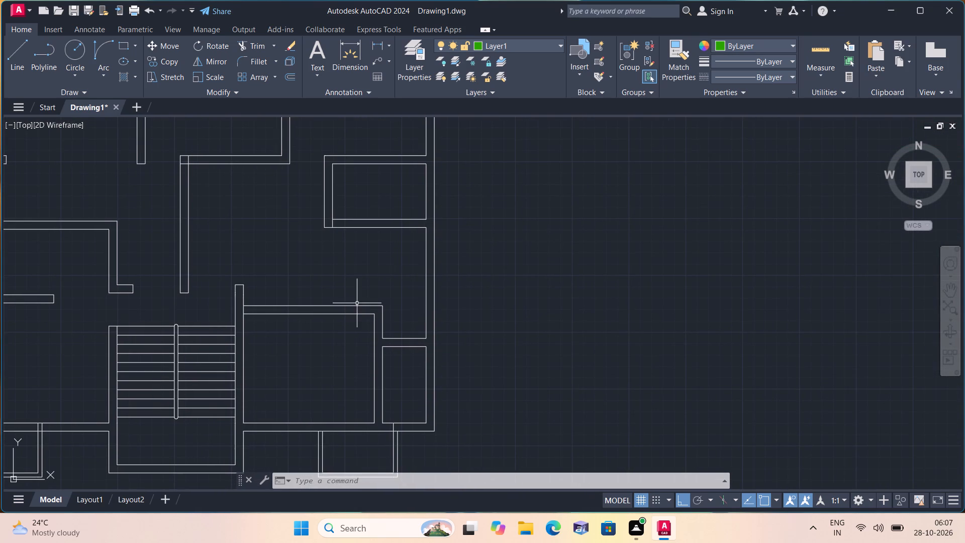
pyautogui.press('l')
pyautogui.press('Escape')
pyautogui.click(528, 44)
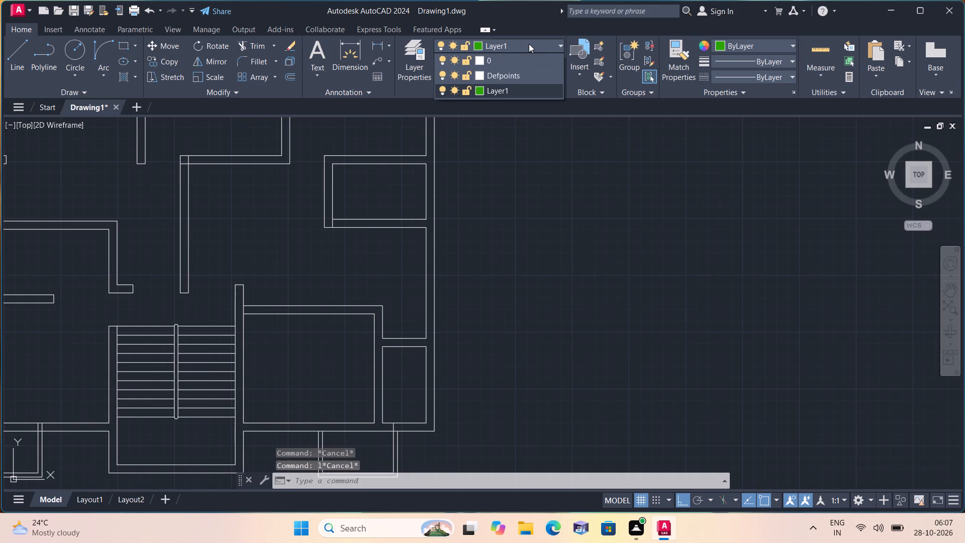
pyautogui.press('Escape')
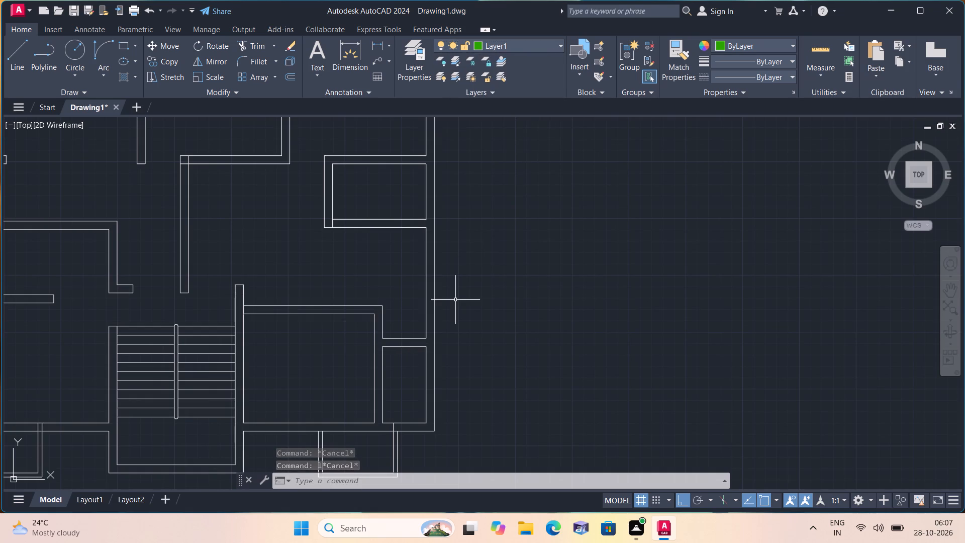
# Draw a 2' wide door opening outline across the short wall east of the southeast room, starting at the room's east wall.
pyautogui.press('l')
pyautogui.press('space')
pyautogui.scroll(1, 381, 340)
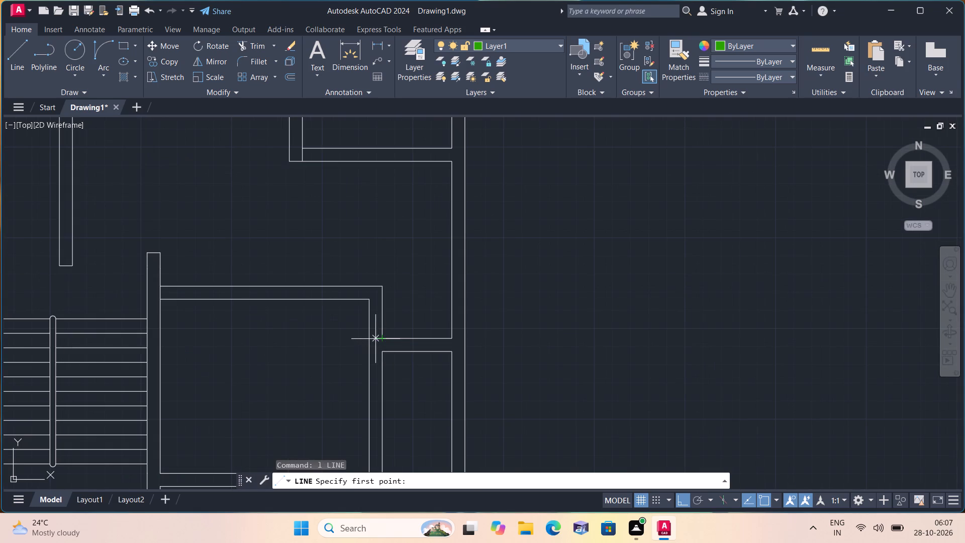
pyautogui.click(381, 339)
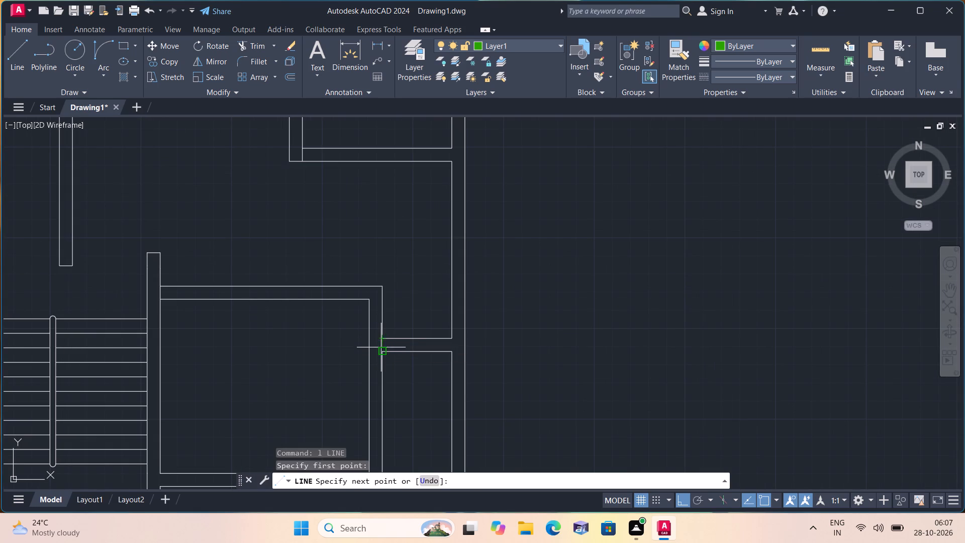
pyautogui.click(381, 353)
pyautogui.press('2')
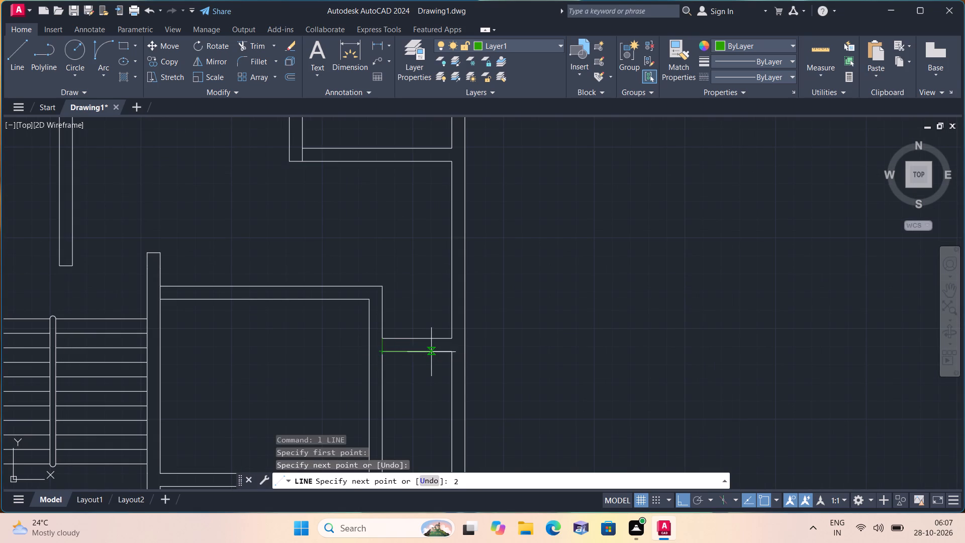
pyautogui.write("'")
pyautogui.press('space')
pyautogui.scroll(2, 424, 337)
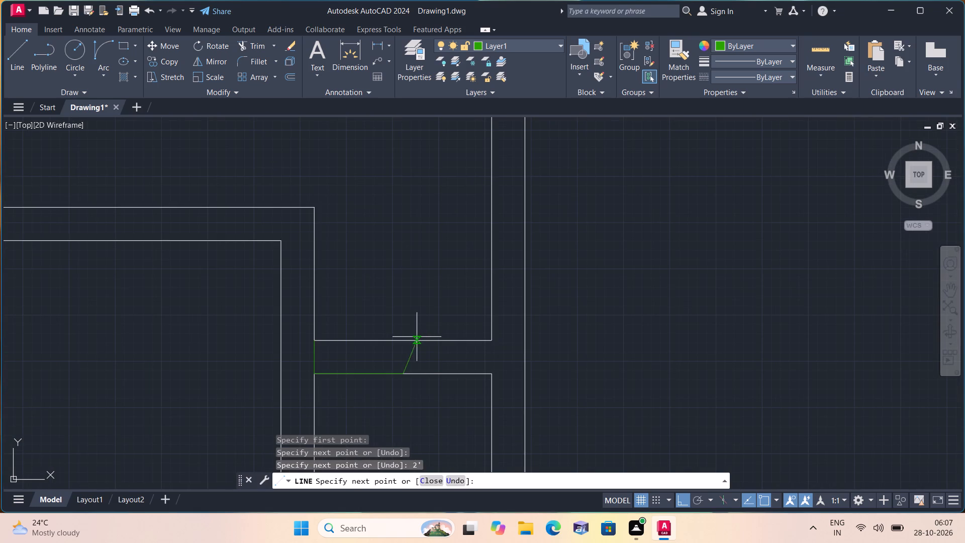
pyautogui.click(405, 338)
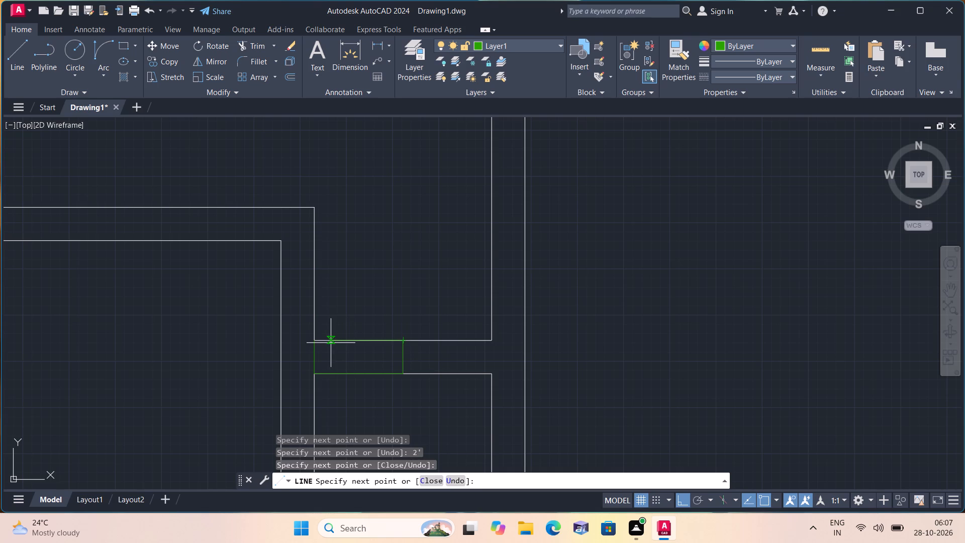
pyautogui.click(317, 342)
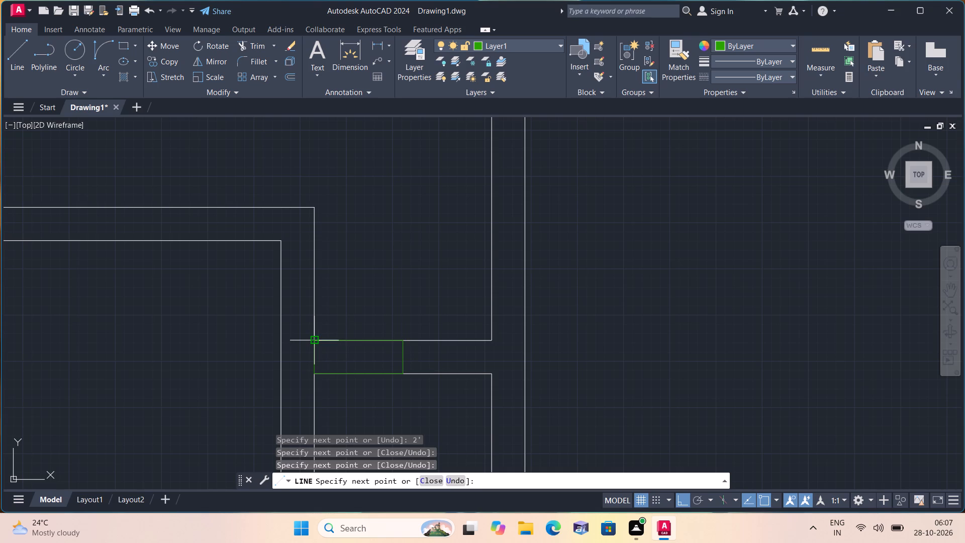
pyautogui.press('space')
# Trim the wall's two horizontal lines between the sides of the new door opening.
pyautogui.write('trim')
pyautogui.press('space')
pyautogui.moveTo(332, 317); pyautogui.dragTo(358, 400)
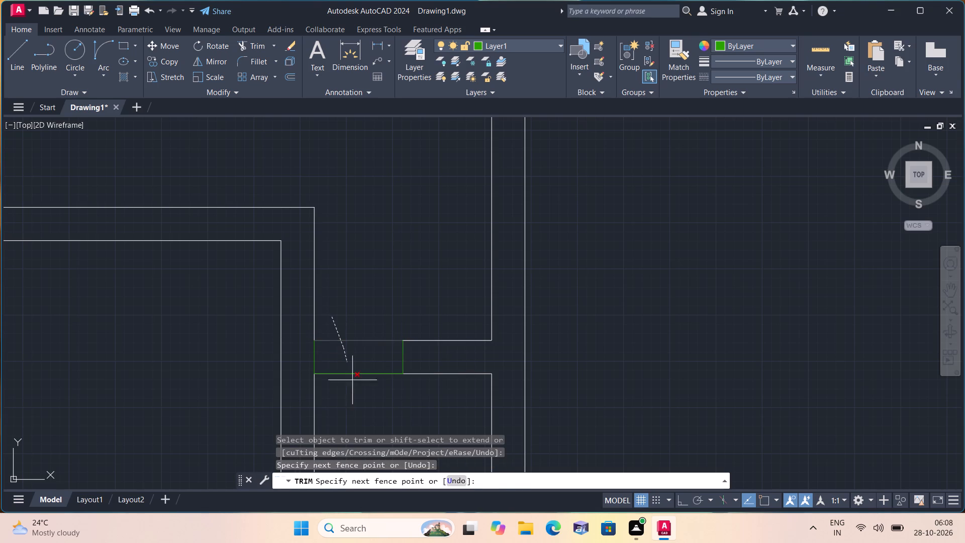
pyautogui.moveTo(358, 400); pyautogui.dragTo(358, 401)
pyautogui.press('space')
# Redraw the opening outline's south and north edges as Layer1 lines between its two side lines.
pyautogui.press('l')
pyautogui.press('space')
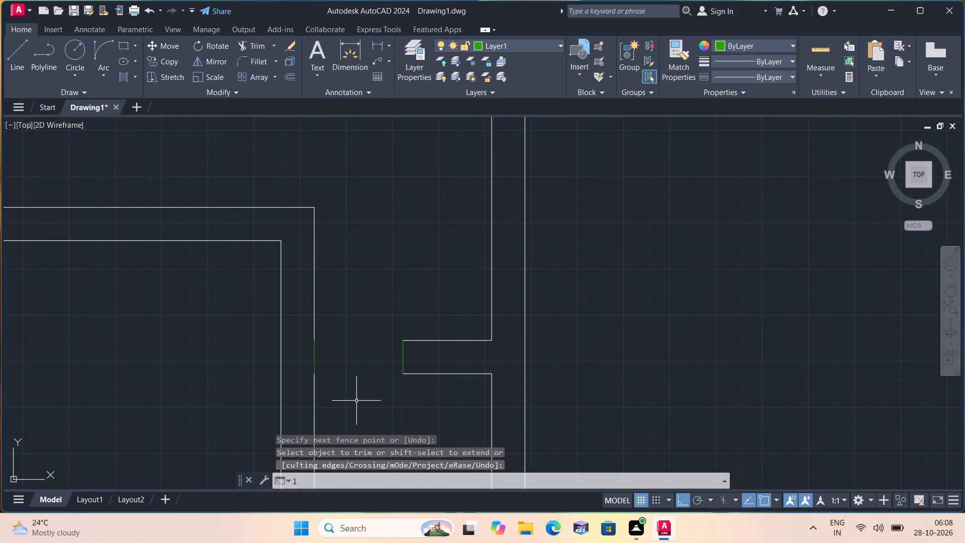
pyautogui.click(318, 376)
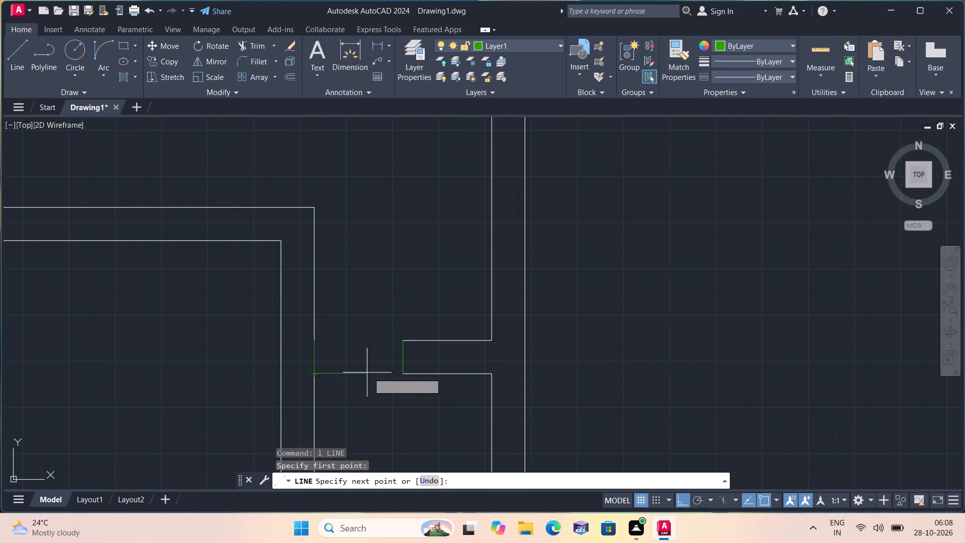
pyautogui.click(406, 372)
pyautogui.press('space')
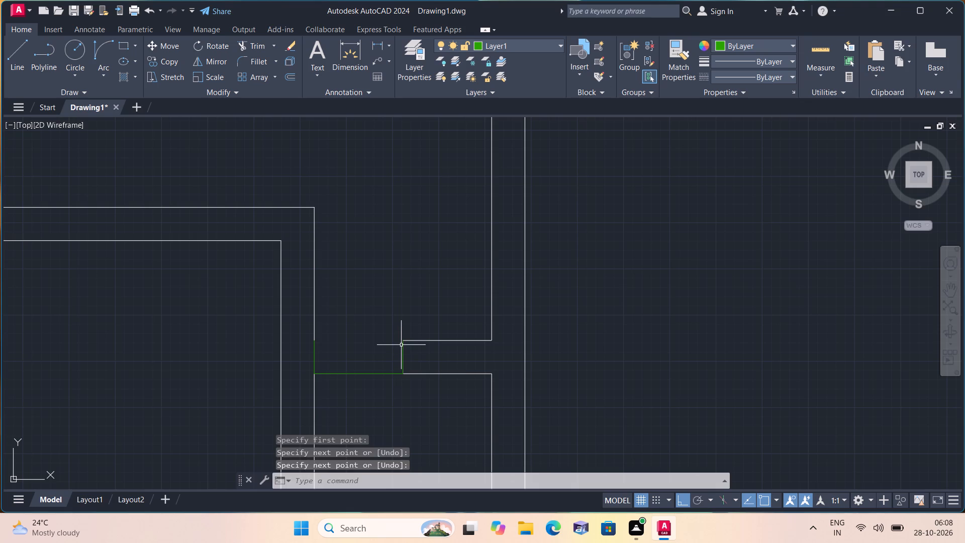
pyautogui.press('space')
pyautogui.click(401, 340)
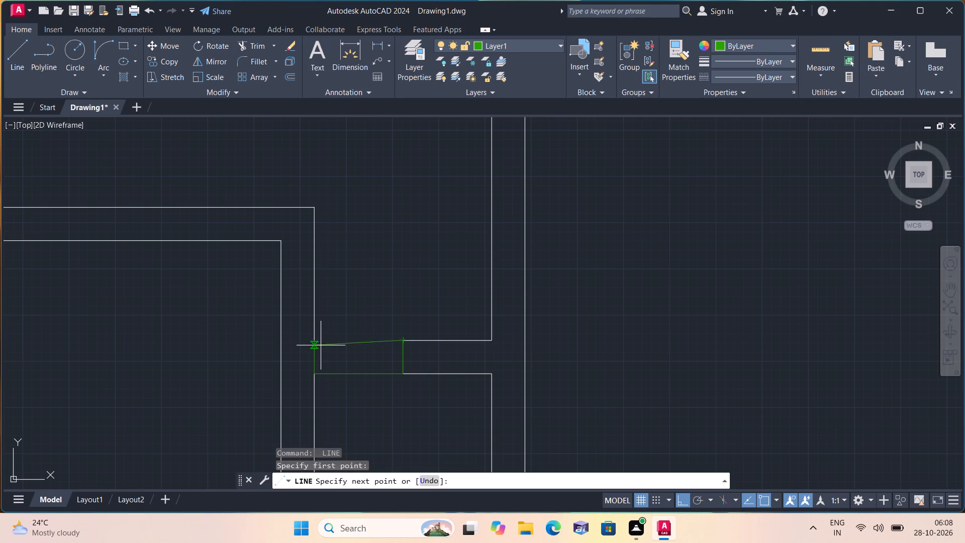
pyautogui.click(317, 343)
pyautogui.press('space')
# Draw a 2' door leaf line southward from just east of the opening outline's southwest corner.
pyautogui.scroll(-1, 341, 381)
pyautogui.moveTo(341, 382); pyautogui.dragTo(341, 381, button='middle')
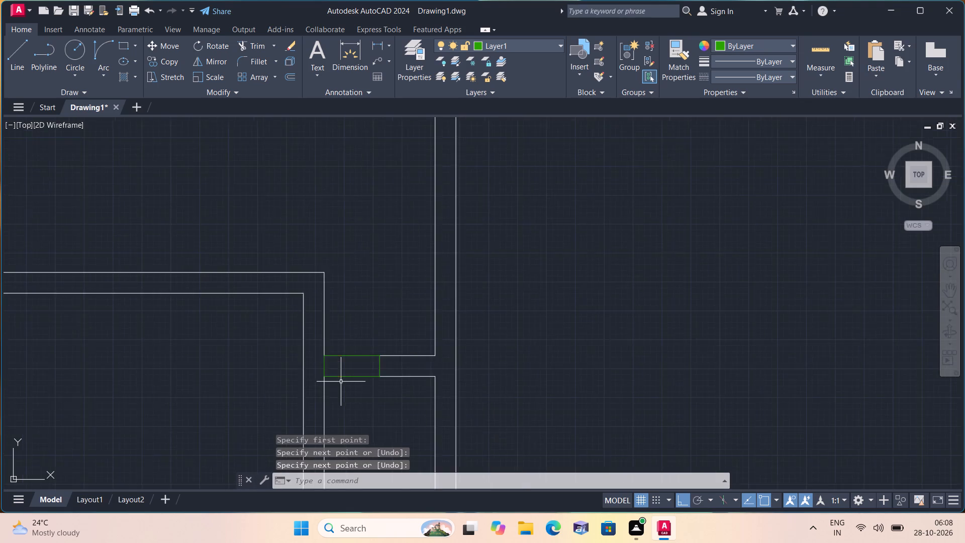
pyautogui.moveTo(341, 381); pyautogui.dragTo(336, 289, button='middle')
pyautogui.middleClick(334, 260)
pyautogui.scroll(2, 334, 260)
pyautogui.scroll(2, 318, 306)
pyautogui.press('space')
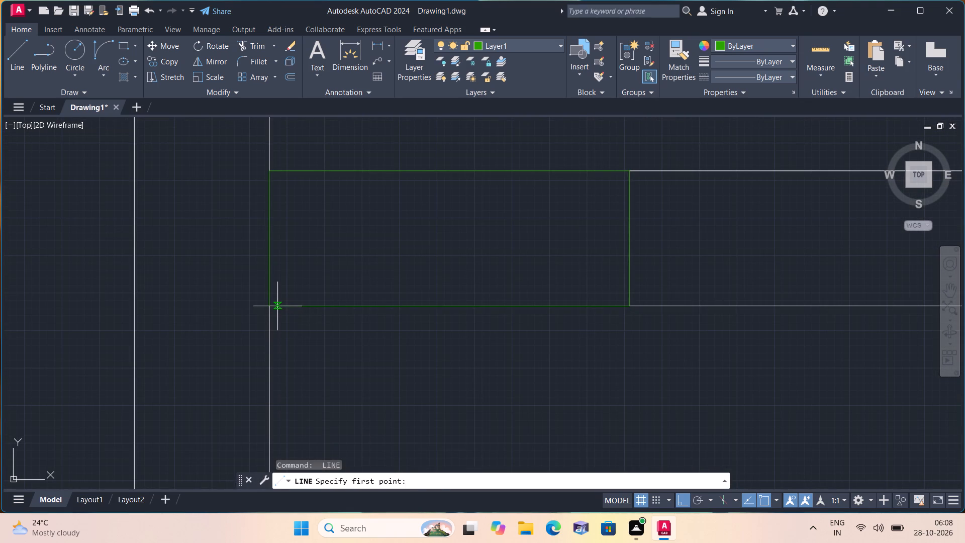
pyautogui.click(277, 306)
pyautogui.middleClick(293, 363)
pyautogui.scroll(-1, 293, 363)
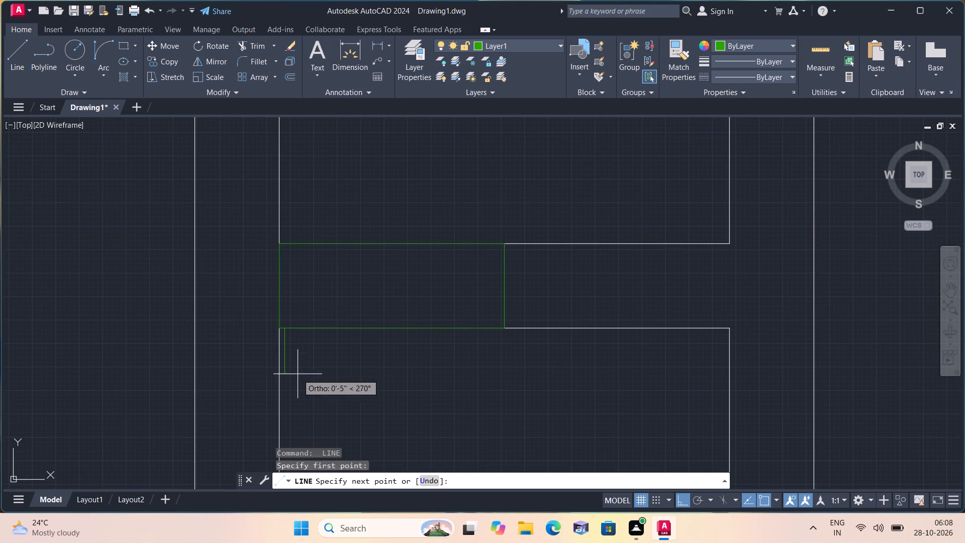
pyautogui.moveTo(298, 374); pyautogui.dragTo(296, 224, button='middle')
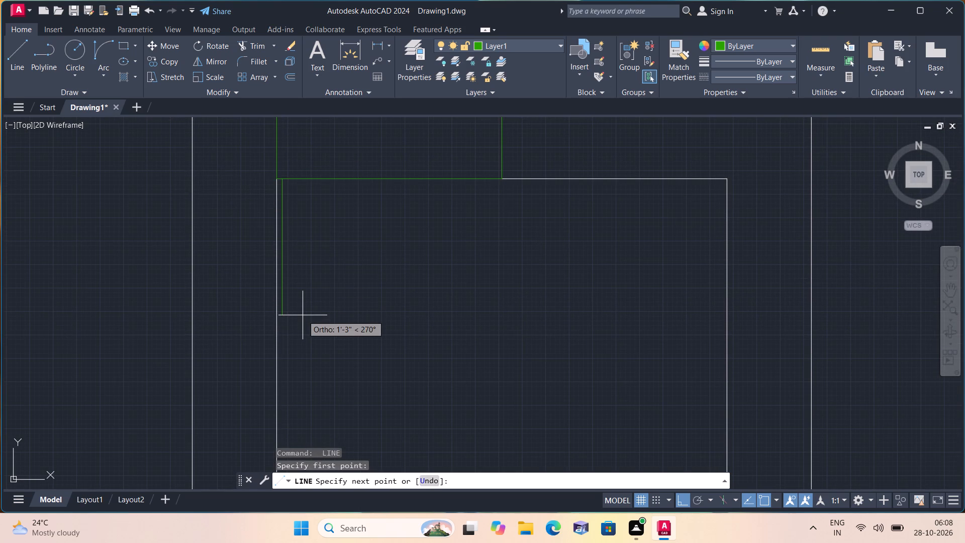
pyautogui.write("2'")
pyautogui.press('space')
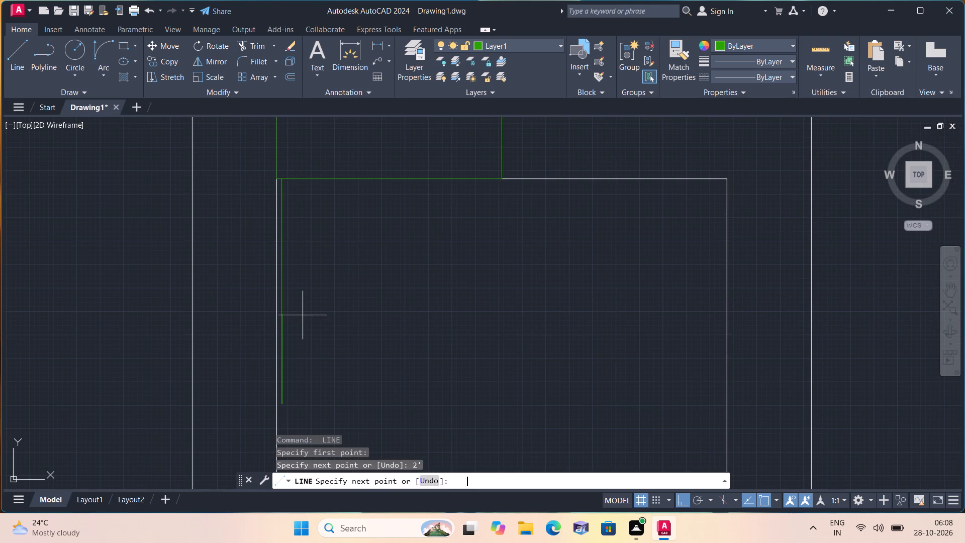
pyautogui.press('Escape')
# Draw a Start, End, Direction arc from the door leaf's free south end to the opening outline's southeast corner as the door swing.
pyautogui.scroll(-1, 303, 317)
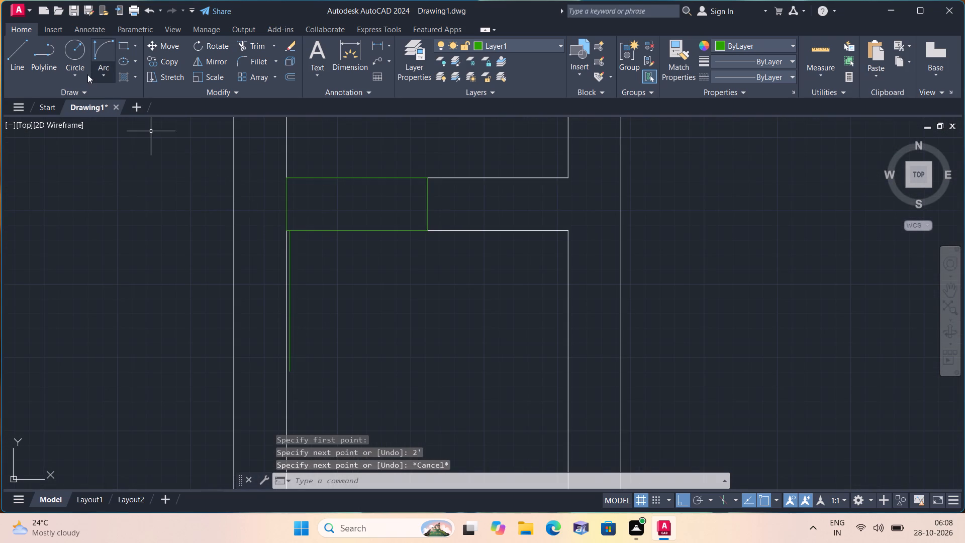
pyautogui.click(102, 74)
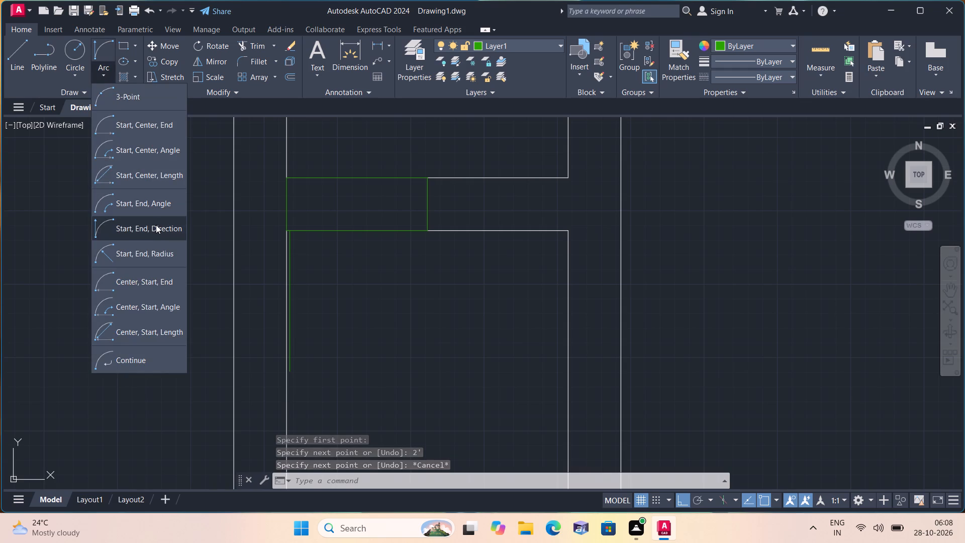
pyautogui.click(156, 225)
pyautogui.scroll(1, 263, 350)
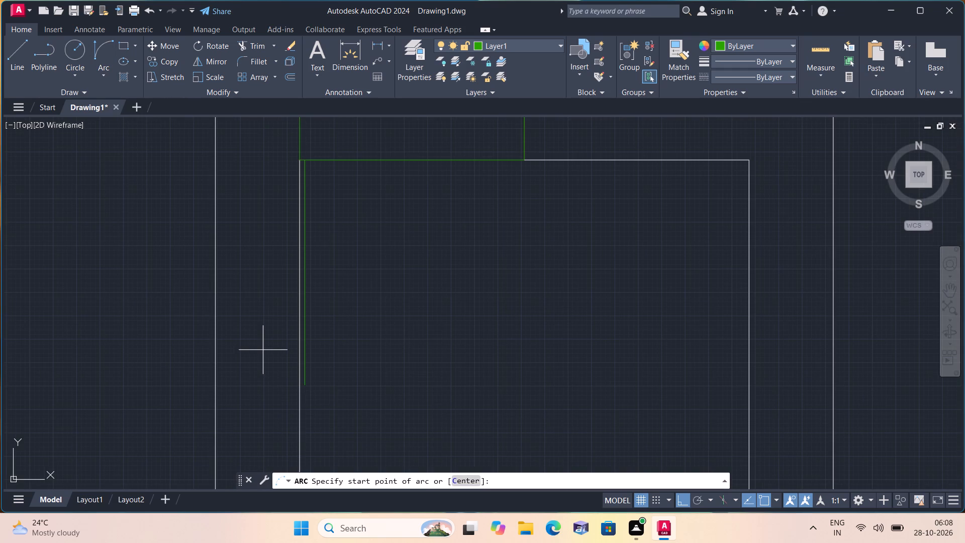
pyautogui.click(305, 384)
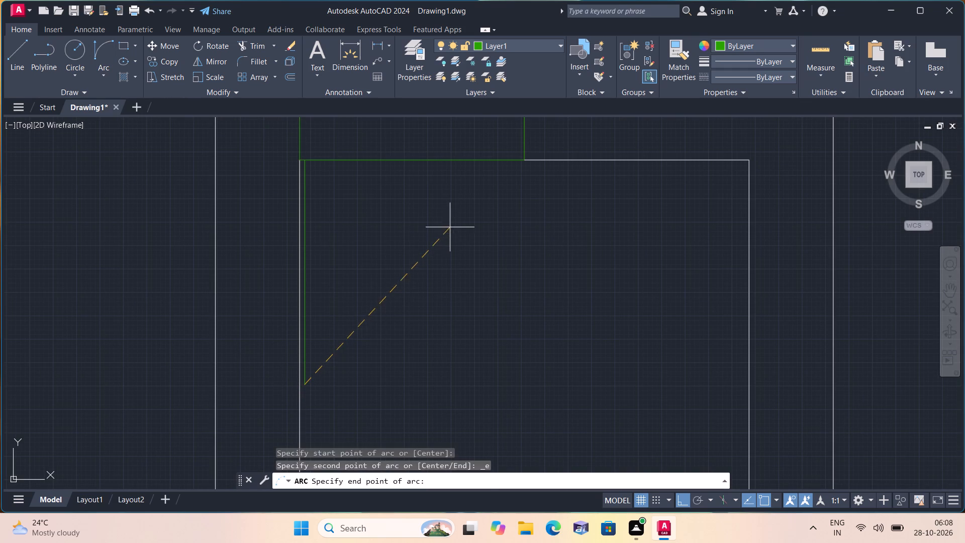
pyautogui.click(527, 162)
pyautogui.click(528, 169)
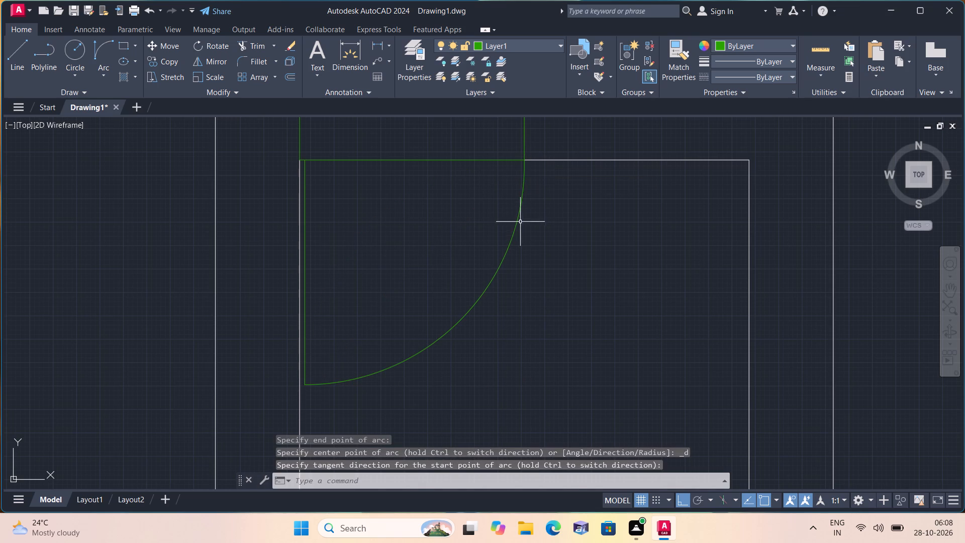
# Flatten the new door swing into a nearly straight diagonal by stretching the arc's midpoint about 8" west.
pyautogui.click(512, 243)
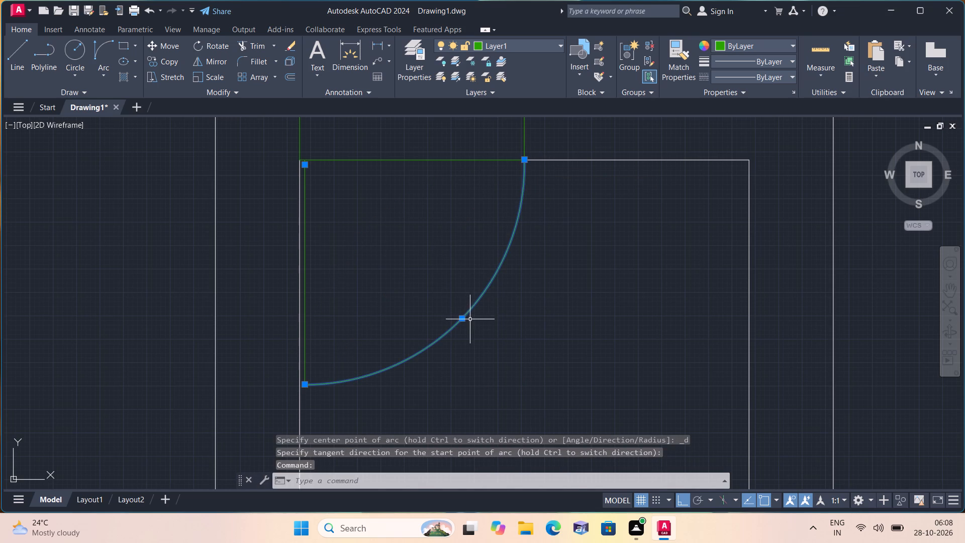
pyautogui.click(463, 320)
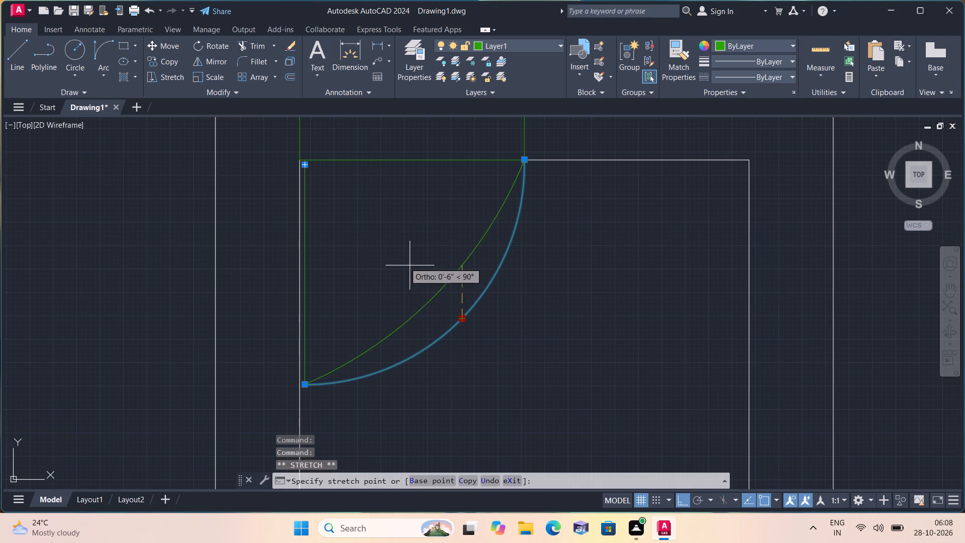
pyautogui.click(379, 244)
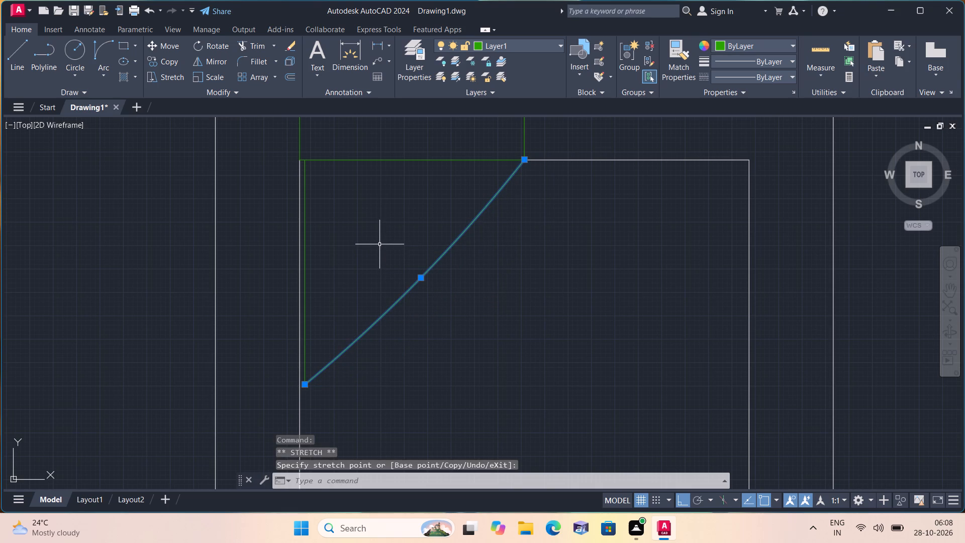
pyautogui.press('Escape')
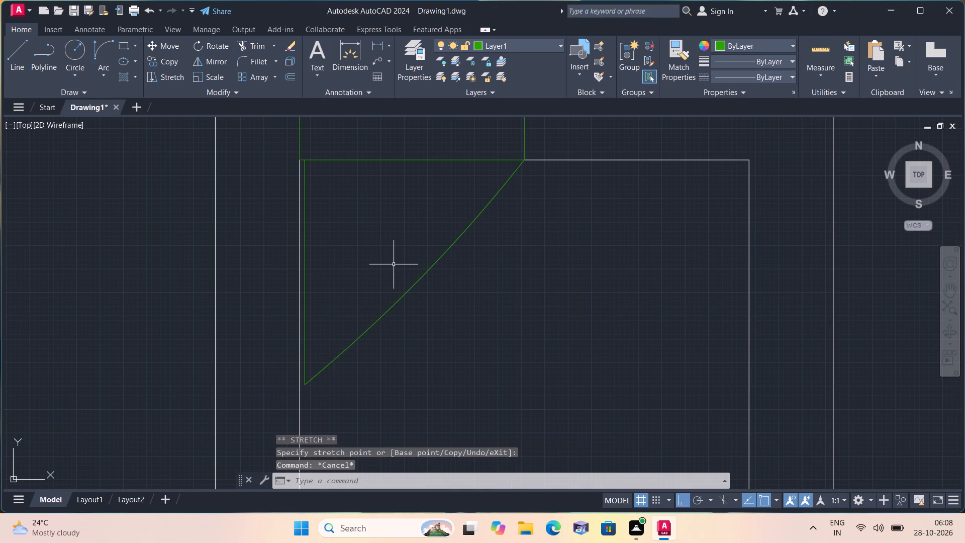
# Examine the southeast part of the floor plan around the new door, the staircase and the neighbouring rooms.
pyautogui.scroll(-1, 399, 259)
pyautogui.moveTo(401, 245); pyautogui.dragTo(418, 291, button='middle')
pyautogui.scroll(-1, 400, 250)
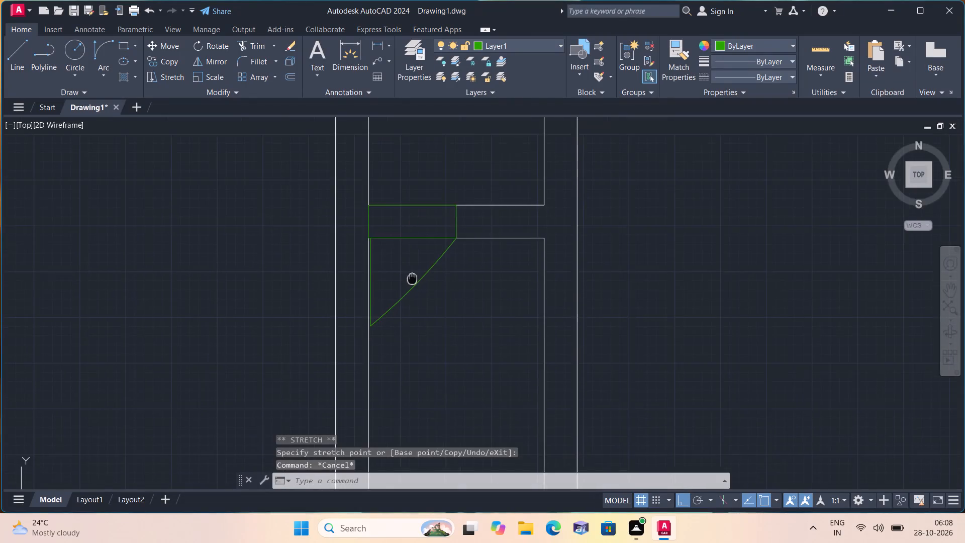
pyautogui.moveTo(418, 291); pyautogui.dragTo(424, 299, button='middle')
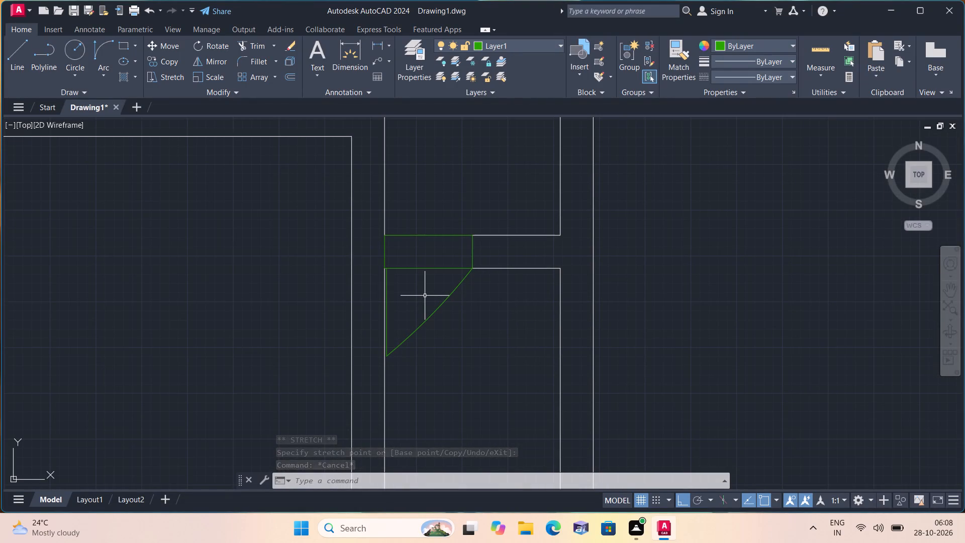
pyautogui.scroll(-1, 425, 295)
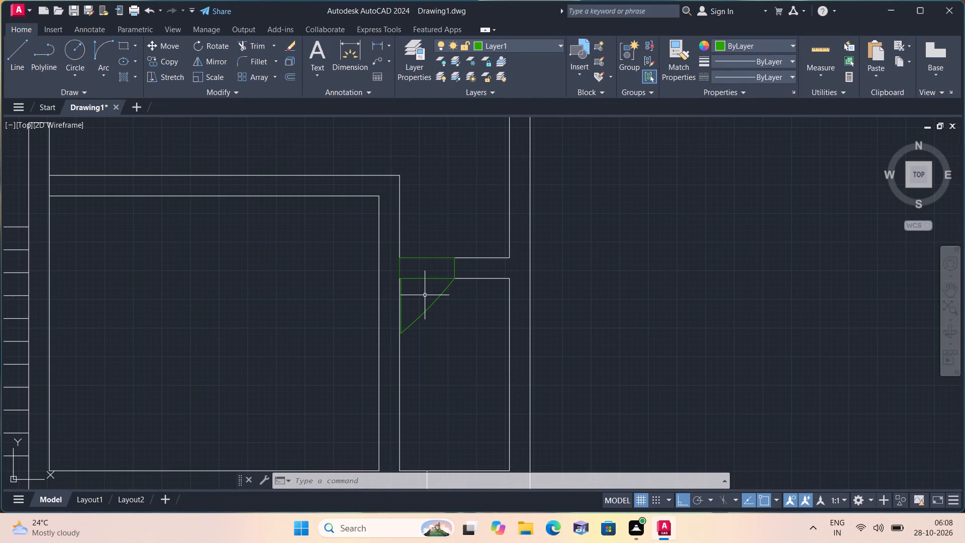
pyautogui.scroll(-2, 425, 296)
pyautogui.moveTo(412, 279); pyautogui.dragTo(423, 288, button='middle')
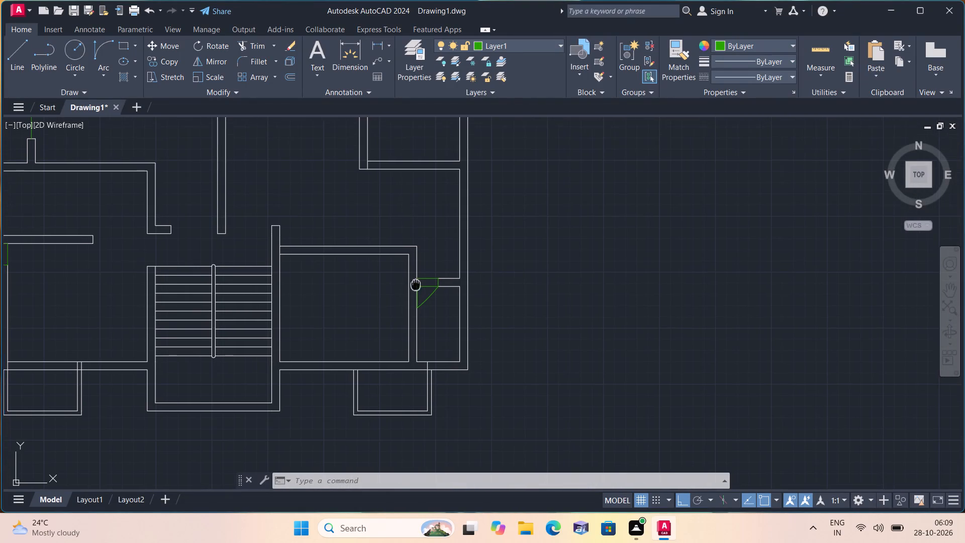
pyautogui.moveTo(423, 288); pyautogui.dragTo(429, 285, button='middle')
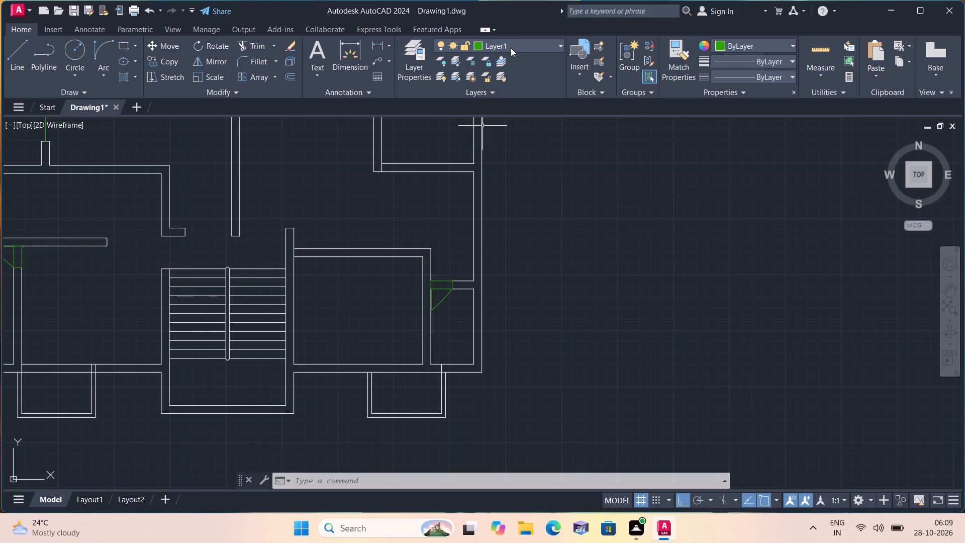
# Create a new layer and set its colour to yellow, index colour 2.
pyautogui.click(419, 75)
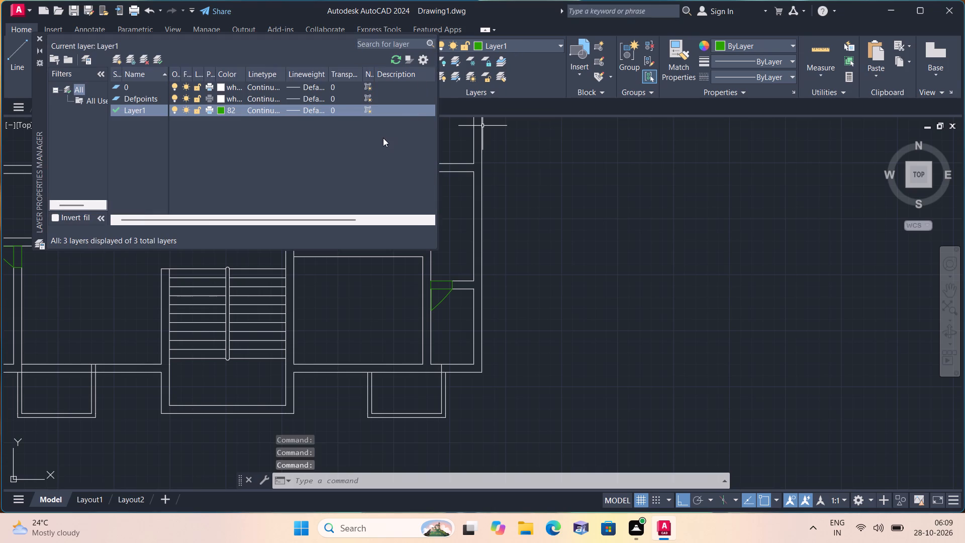
pyautogui.rightClick(383, 138)
pyautogui.click(408, 189)
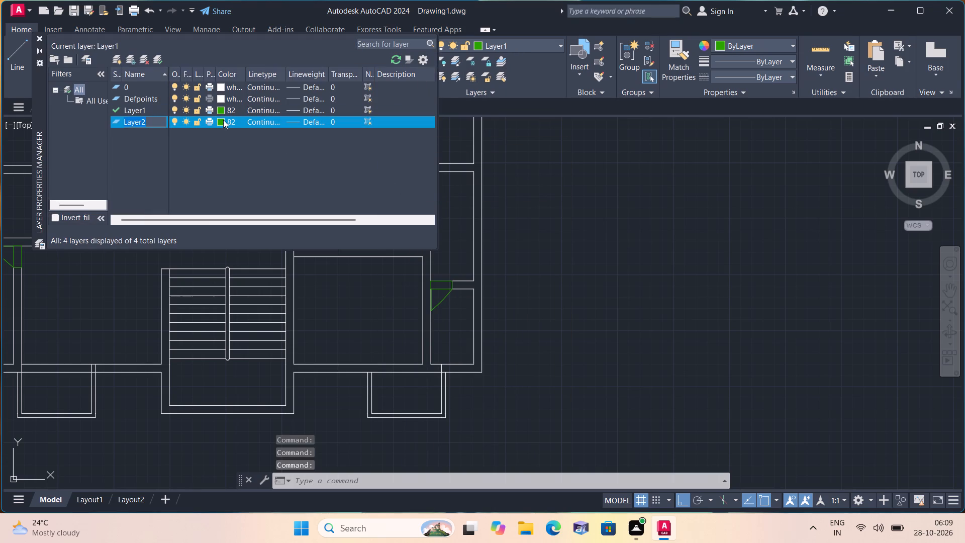
pyautogui.click(223, 120)
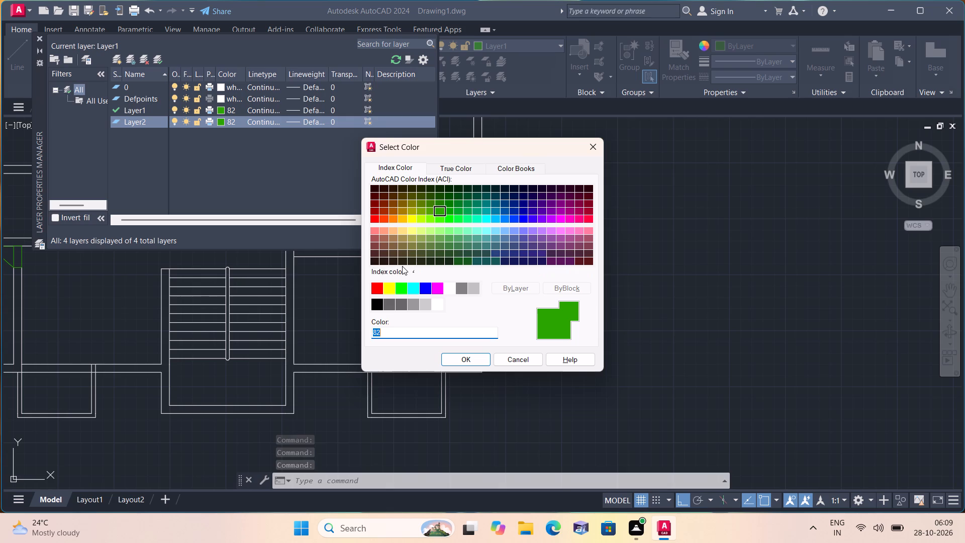
pyautogui.click(390, 290)
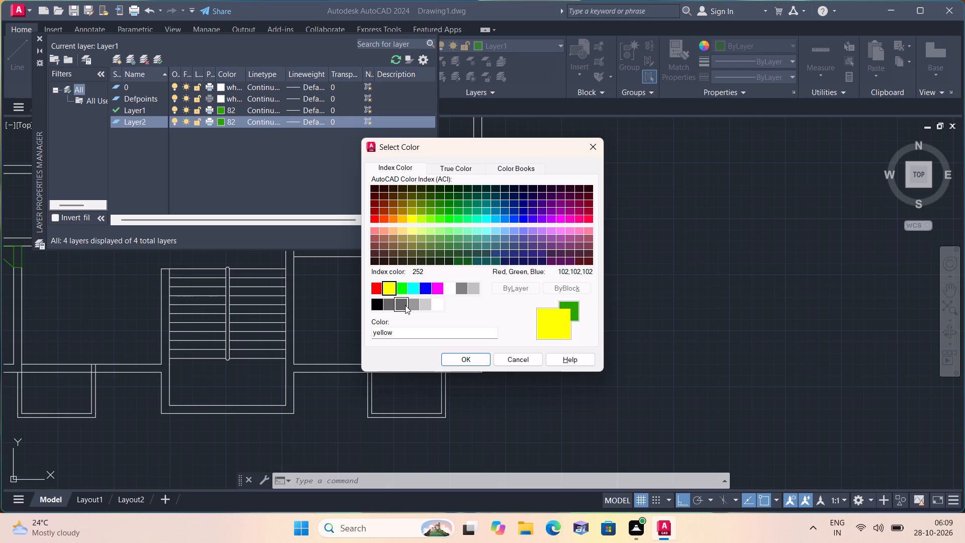
pyautogui.click(464, 356)
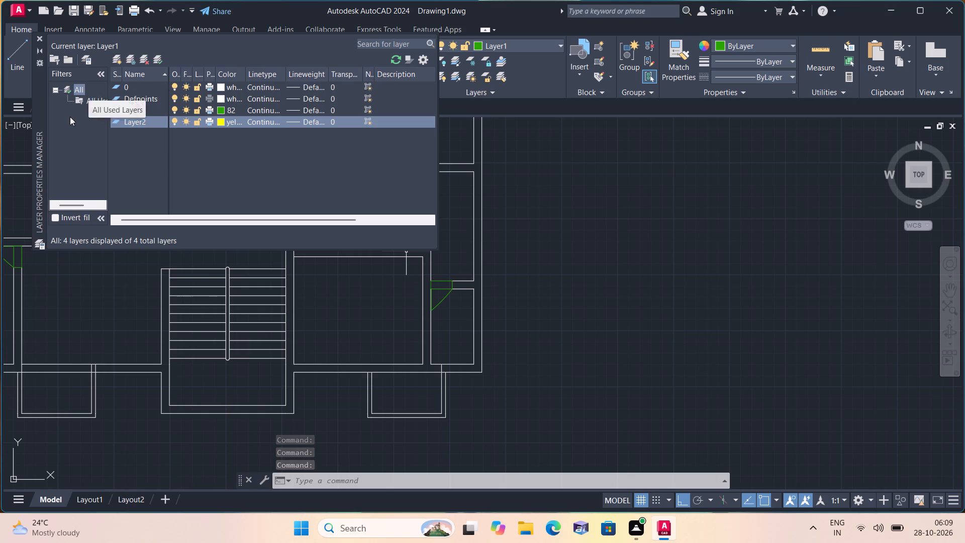
# Close the layer properties manager.
pyautogui.click(38, 38)
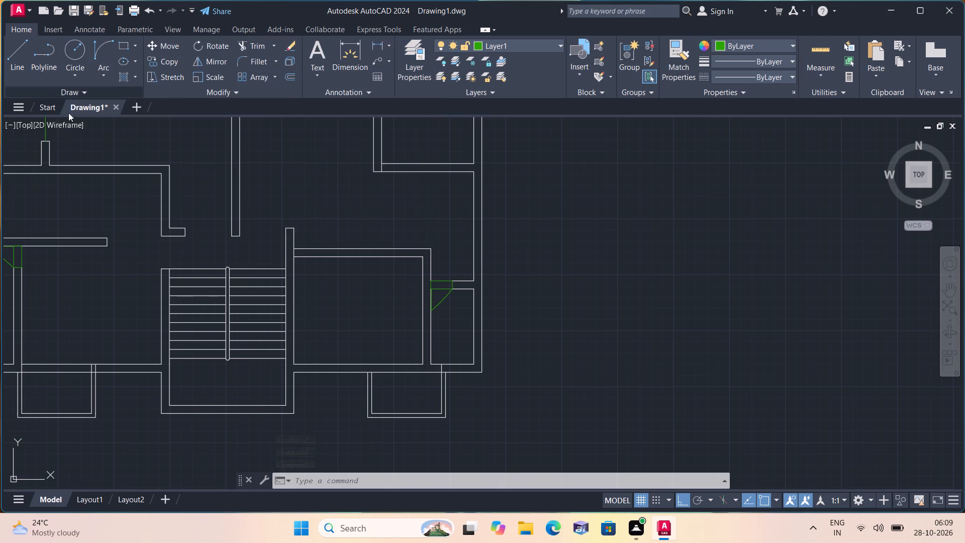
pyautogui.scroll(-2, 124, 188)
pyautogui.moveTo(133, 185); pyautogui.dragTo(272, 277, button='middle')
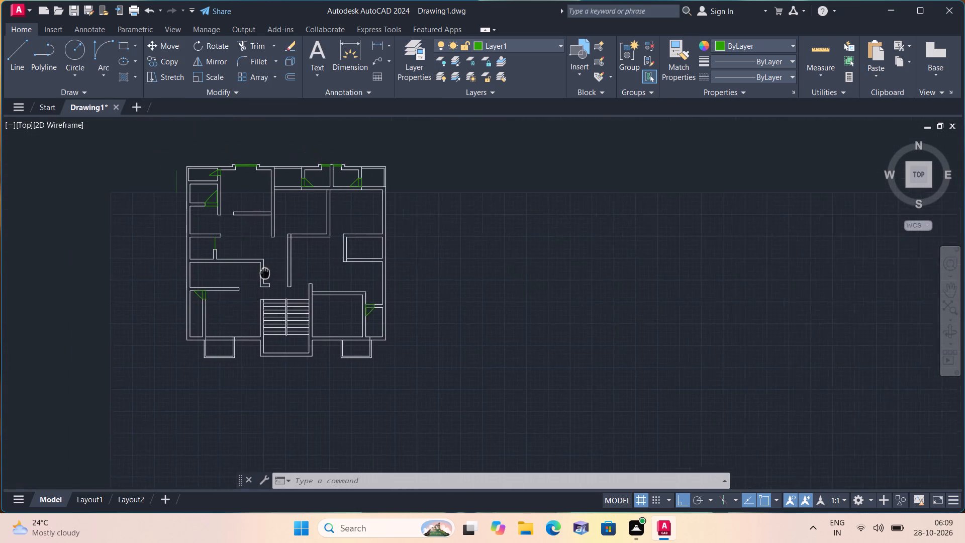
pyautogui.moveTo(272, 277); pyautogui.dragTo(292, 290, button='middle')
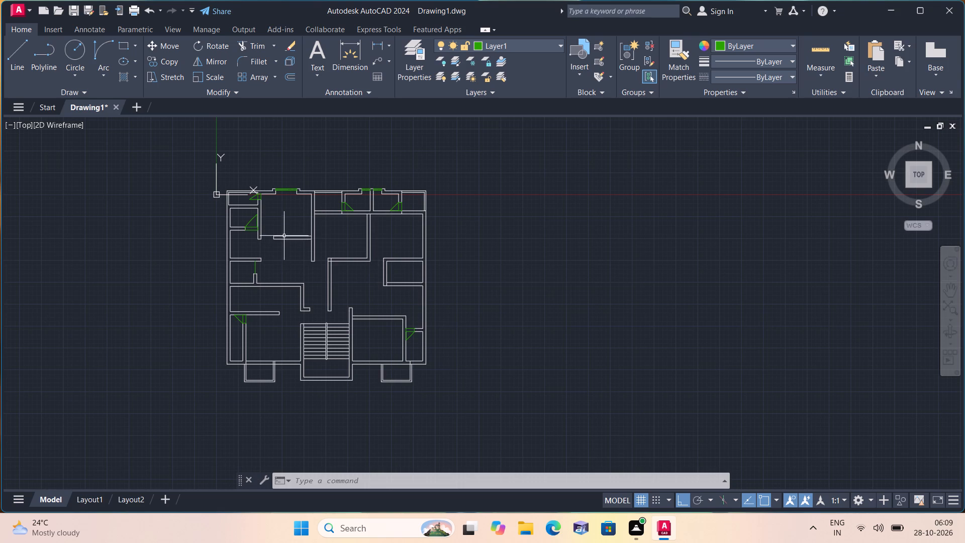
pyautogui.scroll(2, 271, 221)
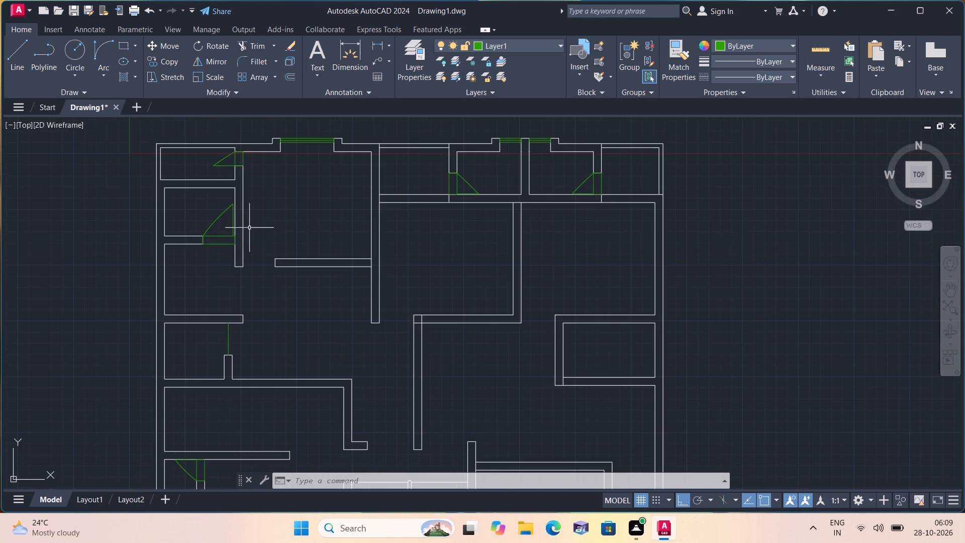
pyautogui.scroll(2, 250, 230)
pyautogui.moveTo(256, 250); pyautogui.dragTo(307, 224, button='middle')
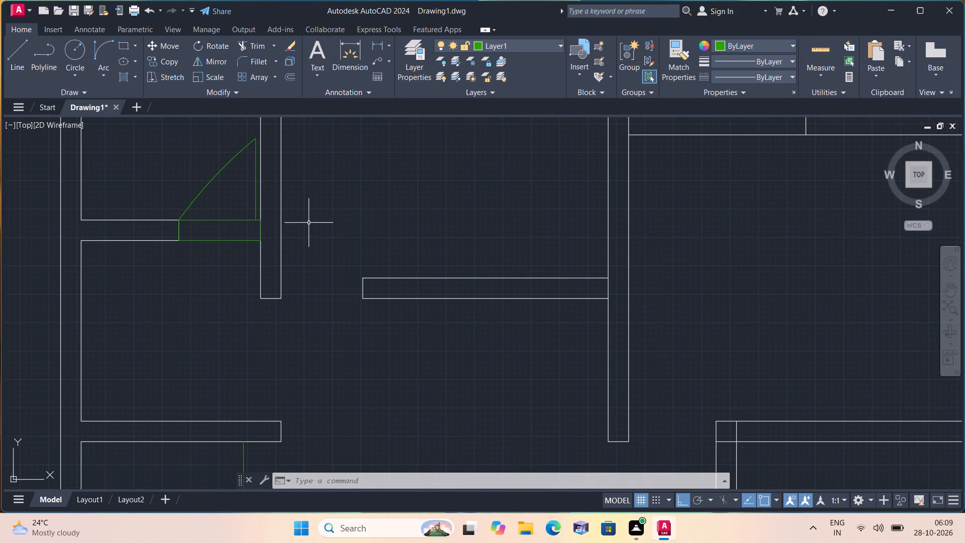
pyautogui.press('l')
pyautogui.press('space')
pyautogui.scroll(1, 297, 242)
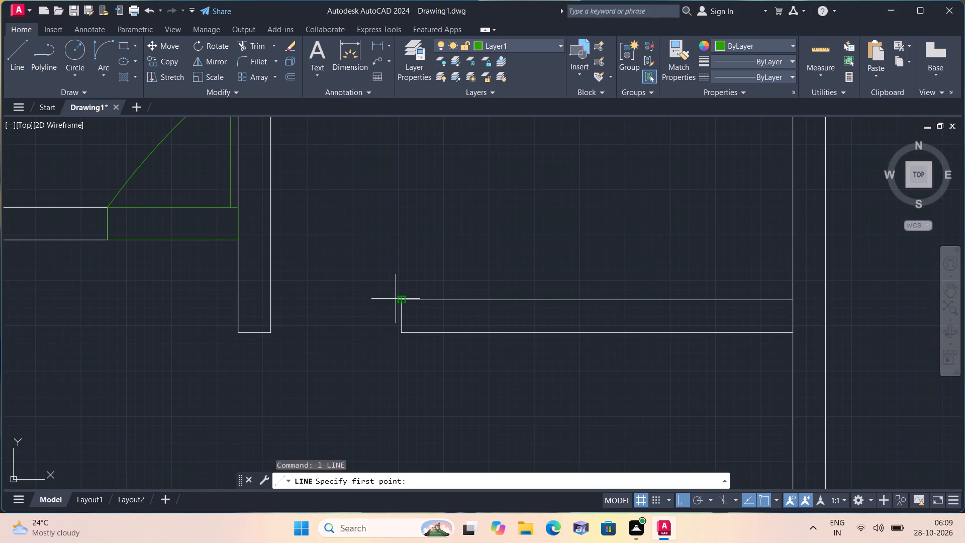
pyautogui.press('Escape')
# Make Layer2 the current layer.
pyautogui.click(540, 43)
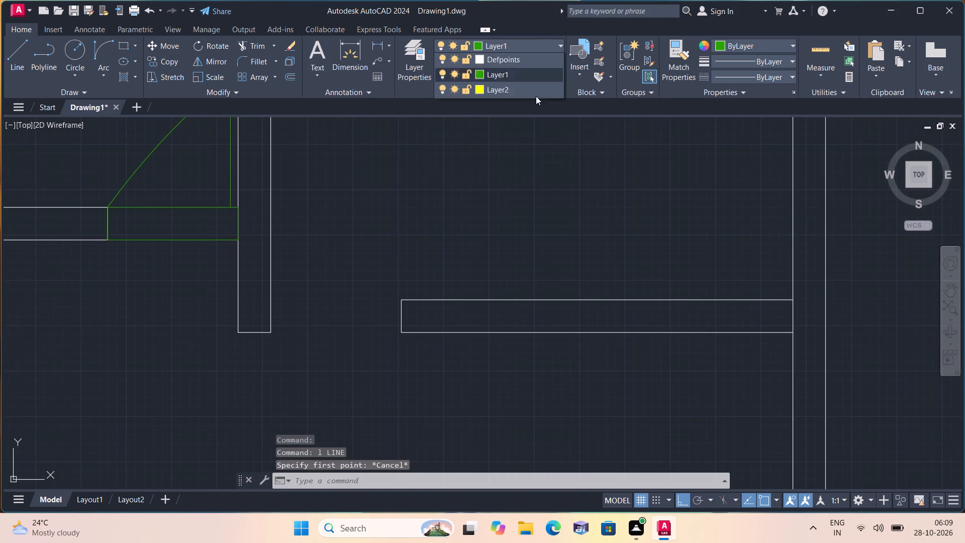
pyautogui.click(534, 108)
# Outline the opening in the northwest room's south wall with four lines, between the room's west wall and the free wall end.
pyautogui.press('l')
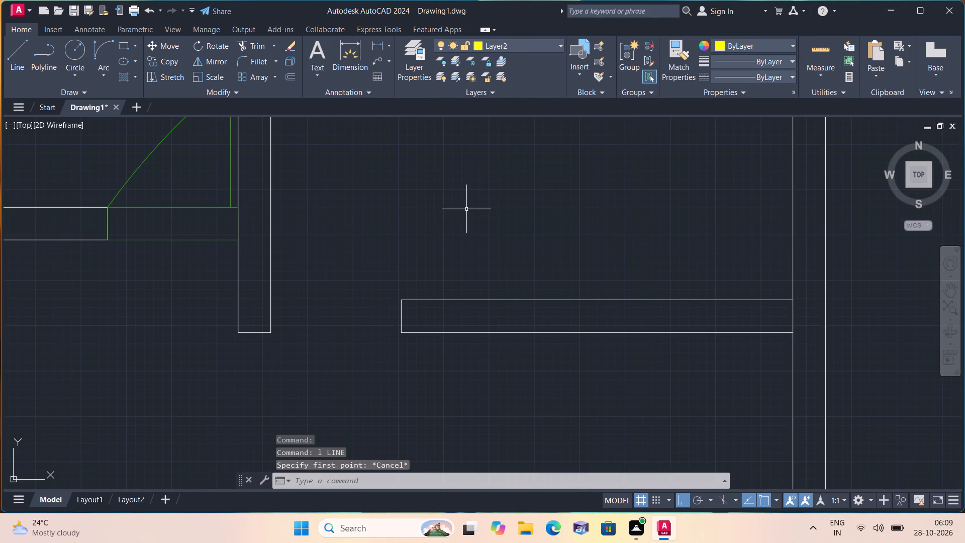
pyautogui.press('space')
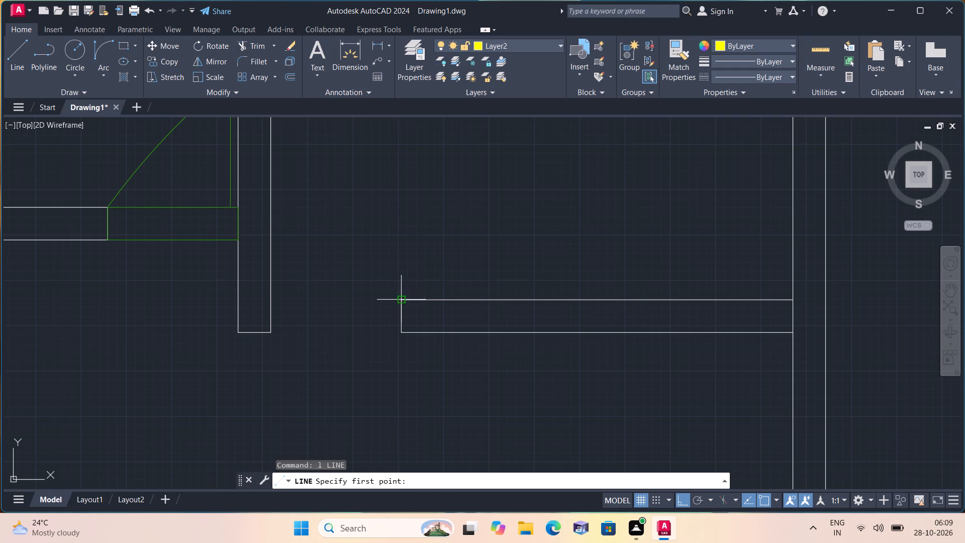
pyautogui.click(401, 298)
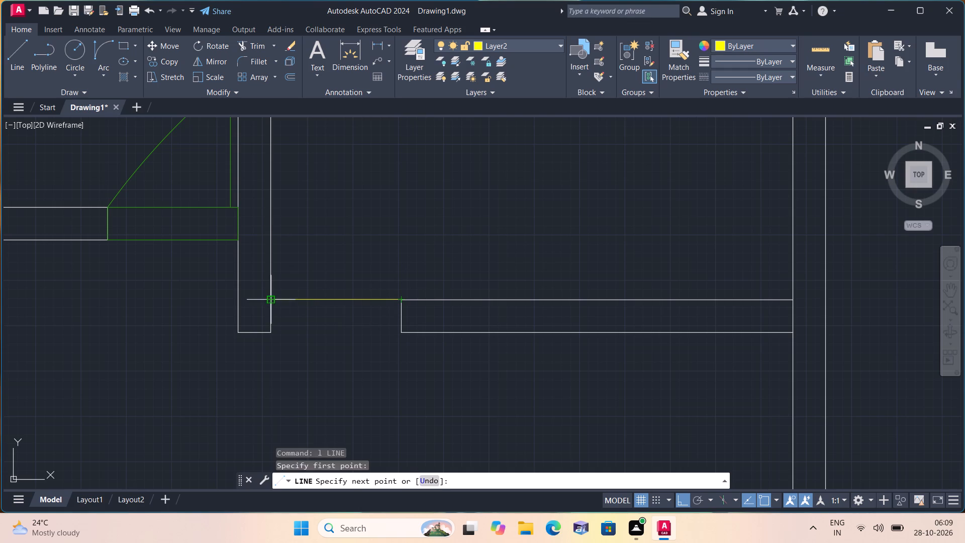
pyautogui.click(269, 300)
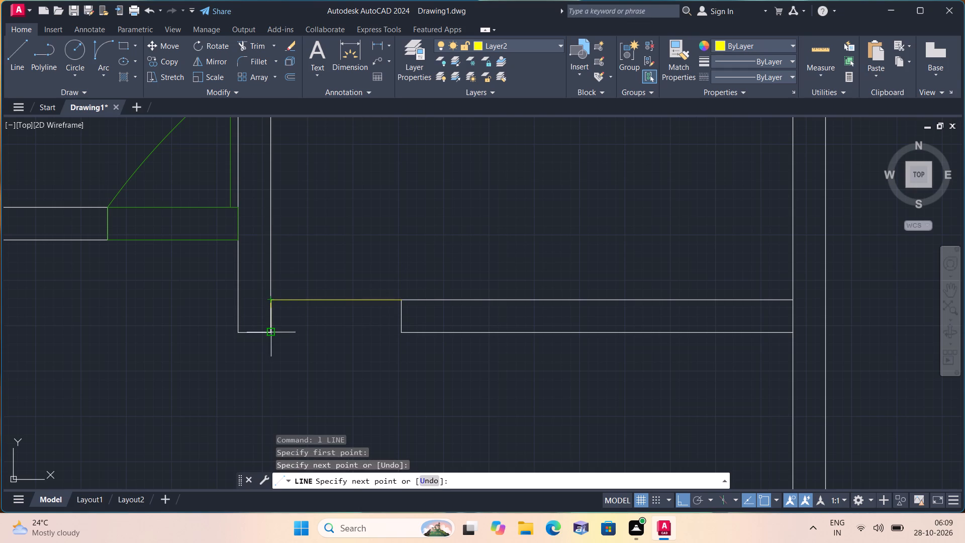
pyautogui.click(271, 332)
pyautogui.click(400, 333)
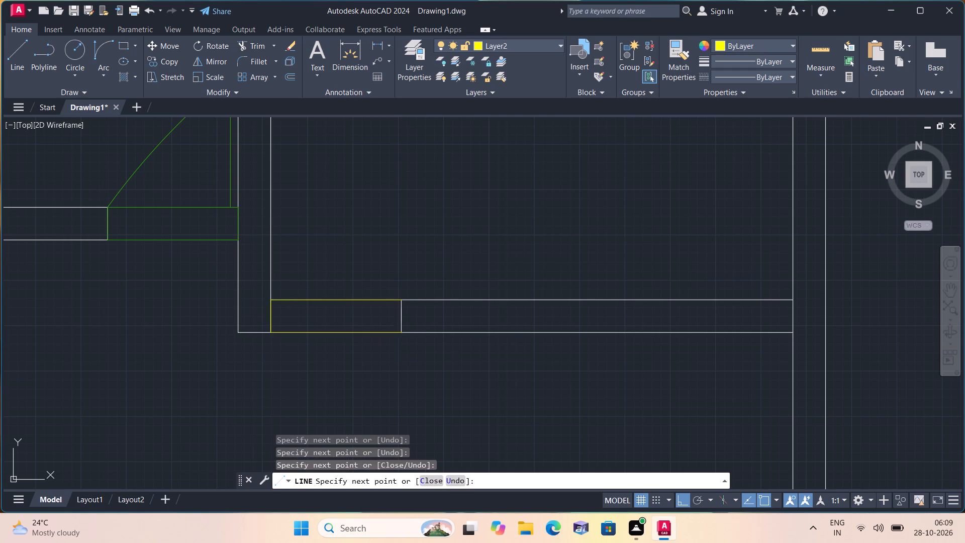
pyautogui.click(401, 301)
pyautogui.press('space')
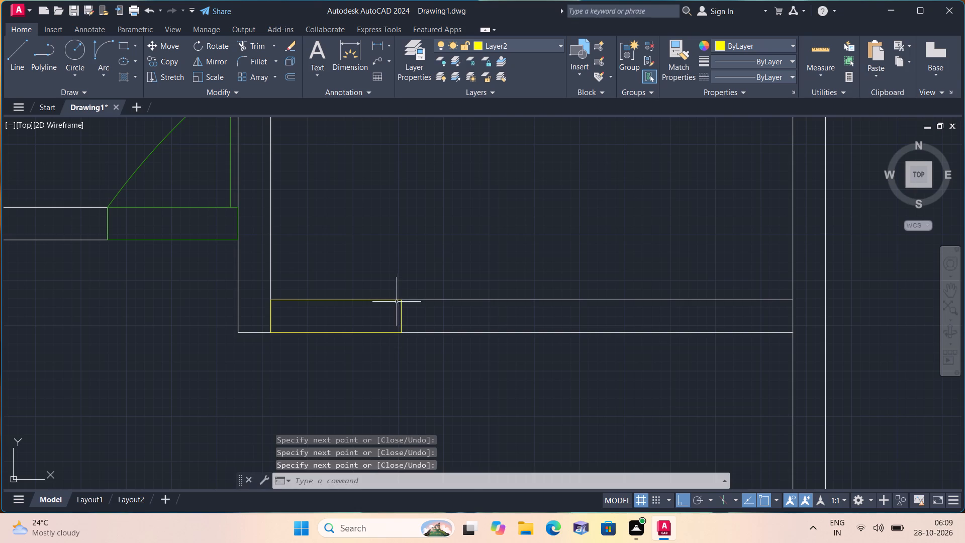
# Draw a 3' line north from the opening outline's north edge, just beside its west end, as the door leaf.
pyautogui.scroll(1, 284, 300)
pyautogui.press('space')
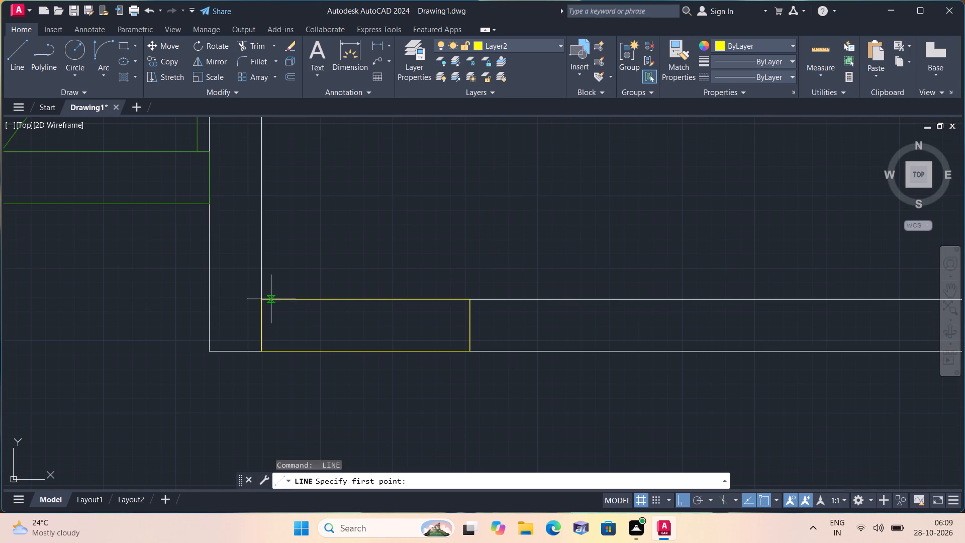
pyautogui.click(268, 299)
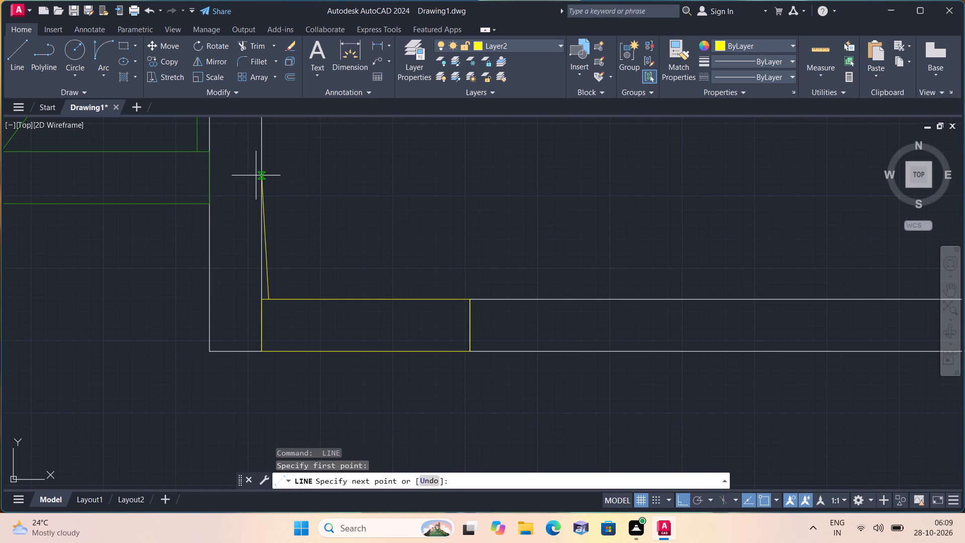
pyautogui.write("3'")
pyautogui.press('space')
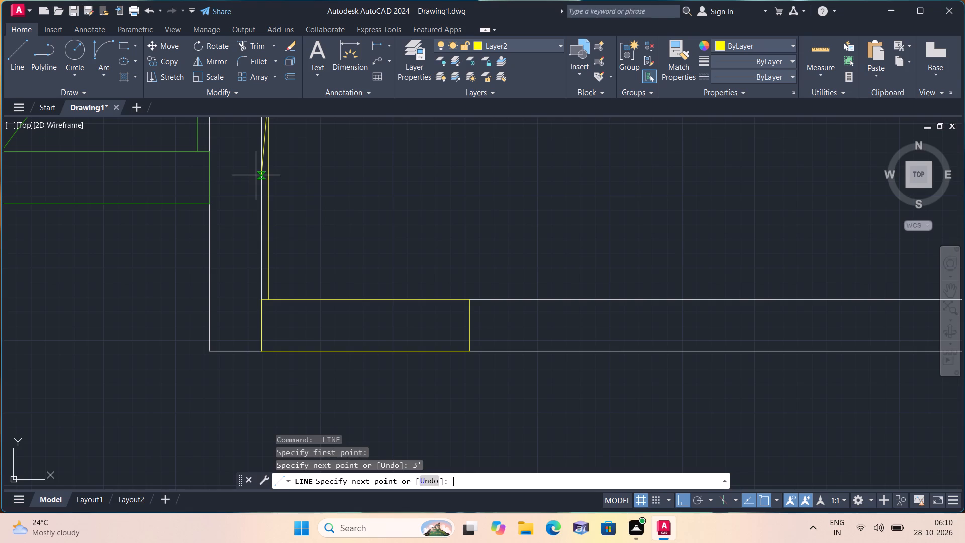
pyautogui.press('Escape')
# Draw a Start, End, Direction arc from the door leaf's free north end to the opening outline's northeast corner as the door swing.
pyautogui.scroll(-2, 257, 178)
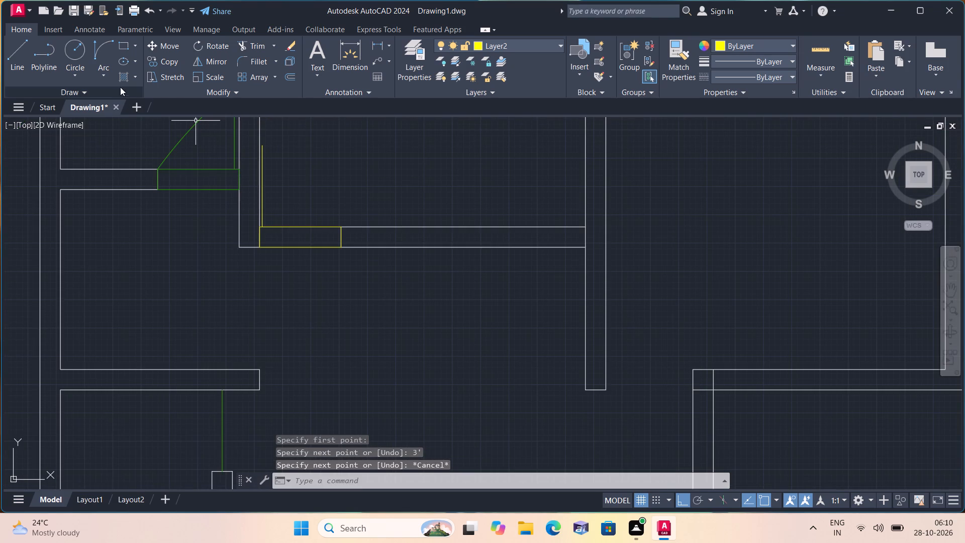
pyautogui.click(99, 71)
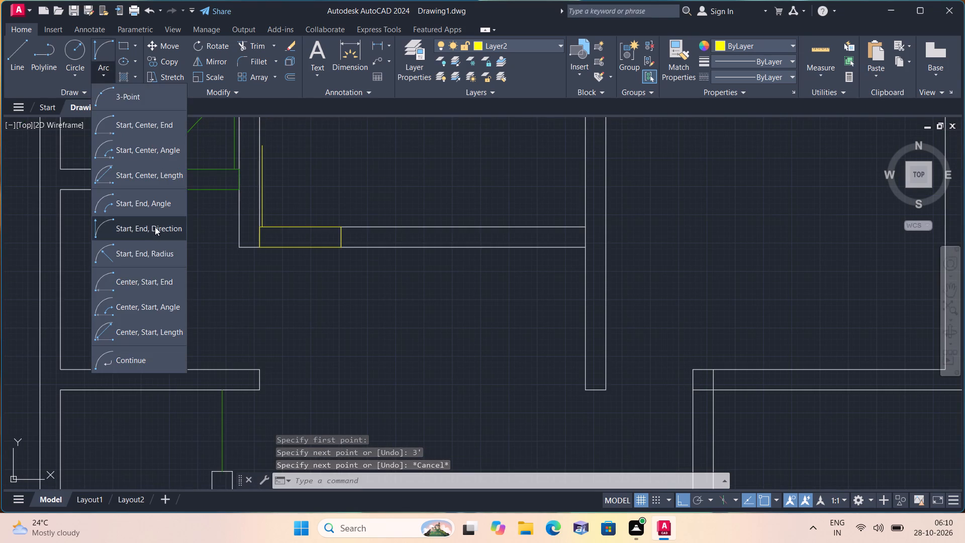
pyautogui.click(155, 225)
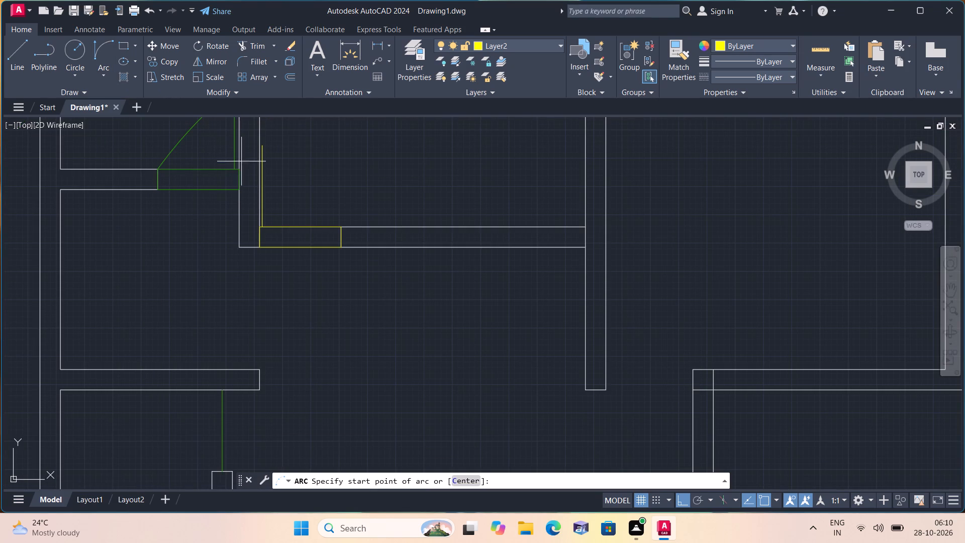
pyautogui.click(262, 148)
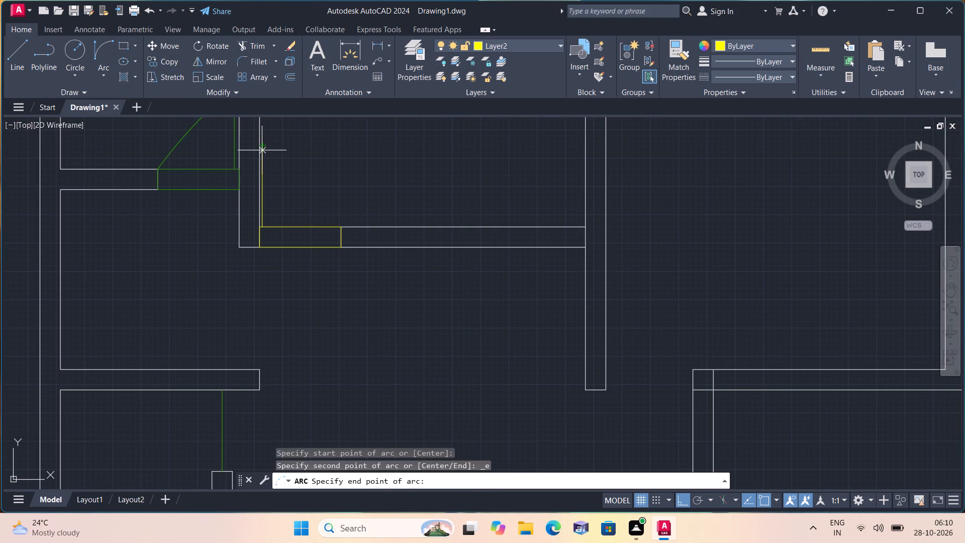
pyautogui.click(343, 229)
pyautogui.click(343, 217)
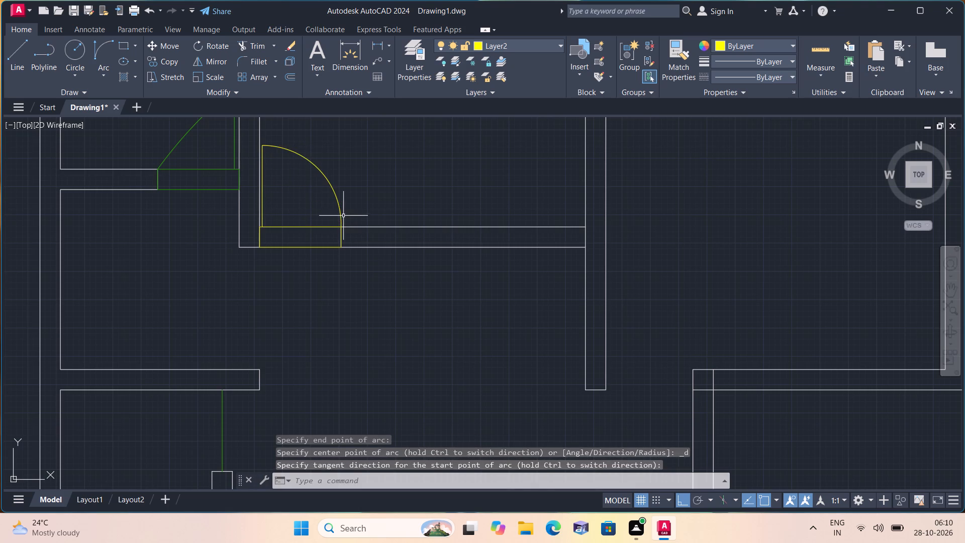
# Flatten the yellow door swing into a shallow curve by stretching the arc's midpoint south, finishing with a stretch of about 1".
pyautogui.scroll(2, 326, 194)
pyautogui.click(343, 188)
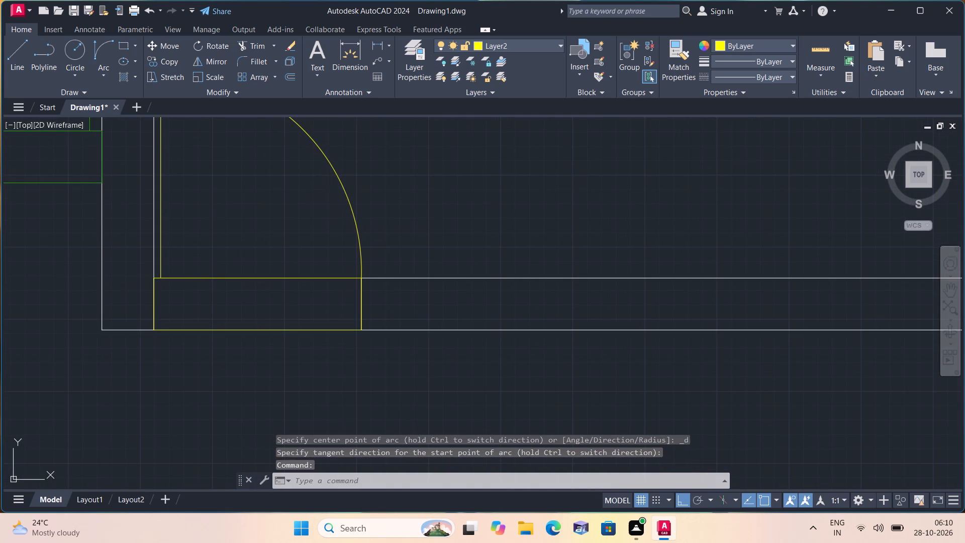
pyautogui.scroll(-2, 342, 190)
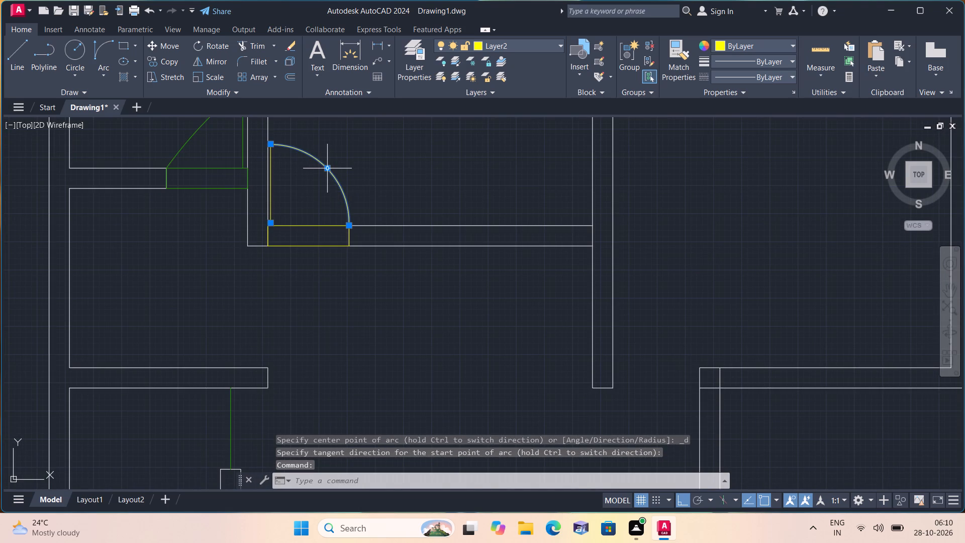
pyautogui.click(326, 169)
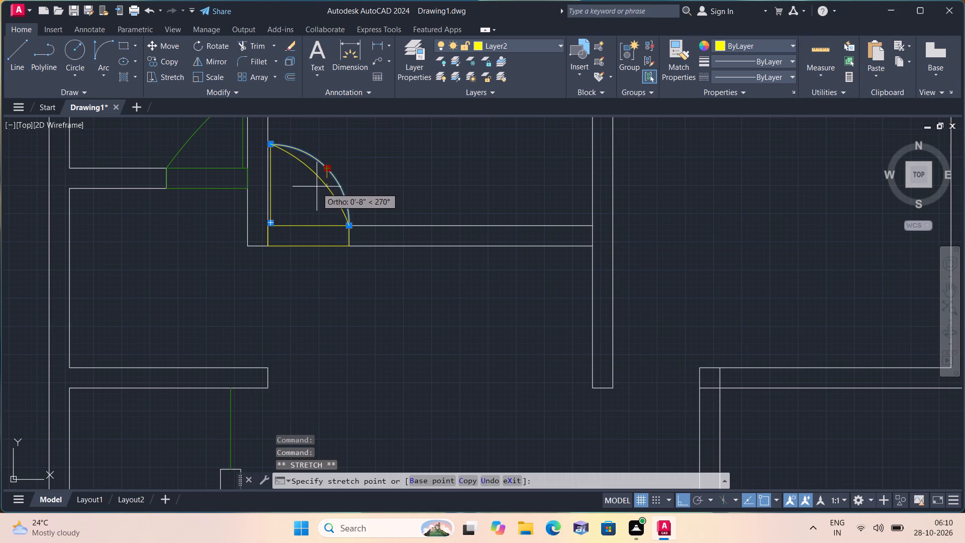
pyautogui.click(313, 196)
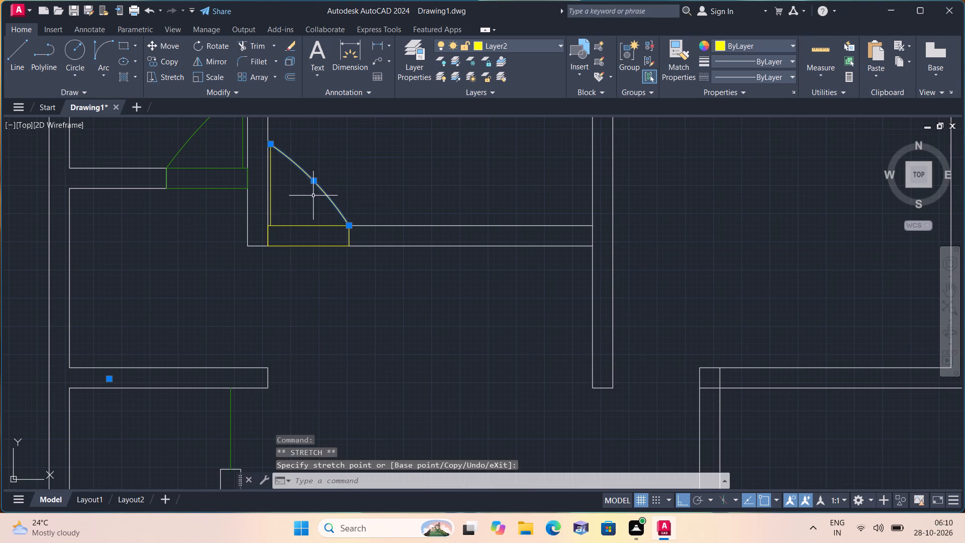
pyautogui.scroll(-1, 353, 188)
pyautogui.scroll(2, 336, 188)
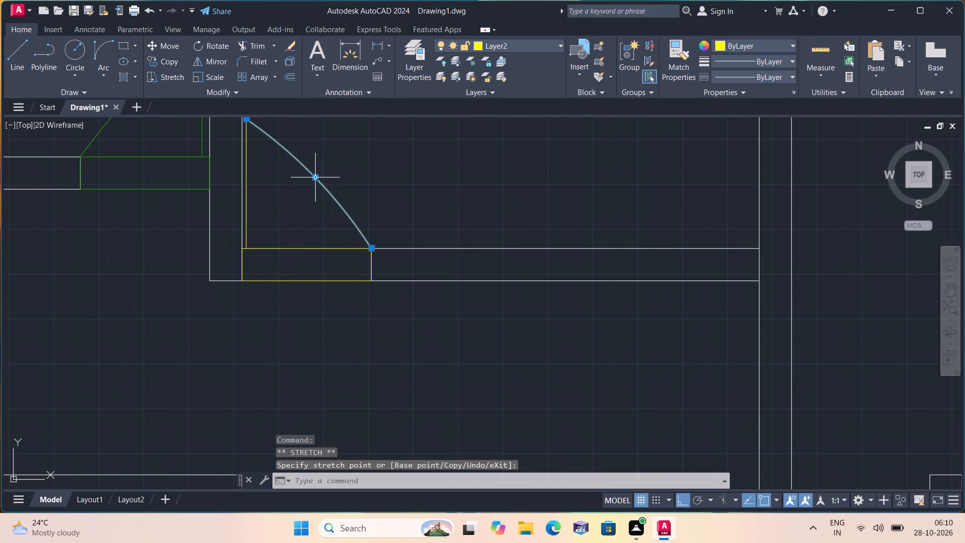
pyautogui.click(315, 177)
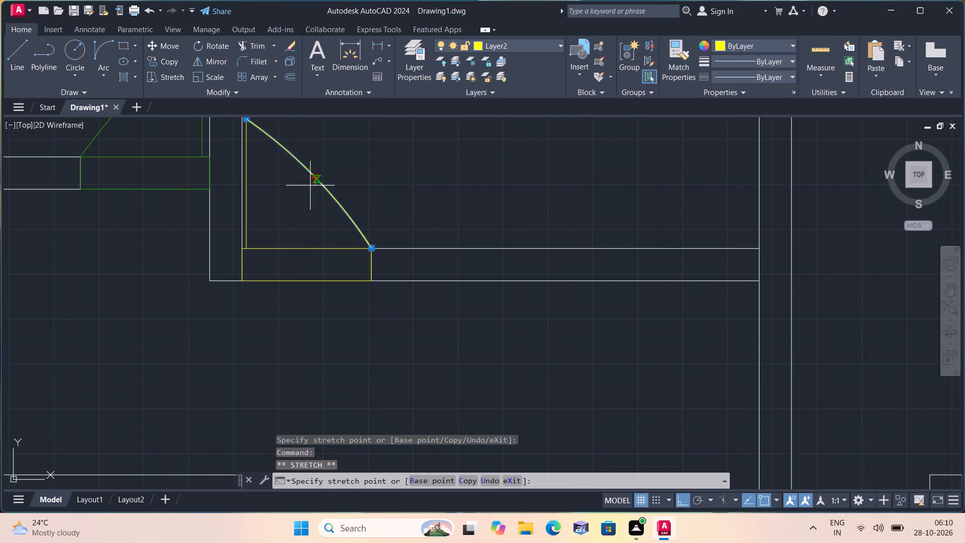
pyautogui.click(310, 186)
pyautogui.click(318, 176)
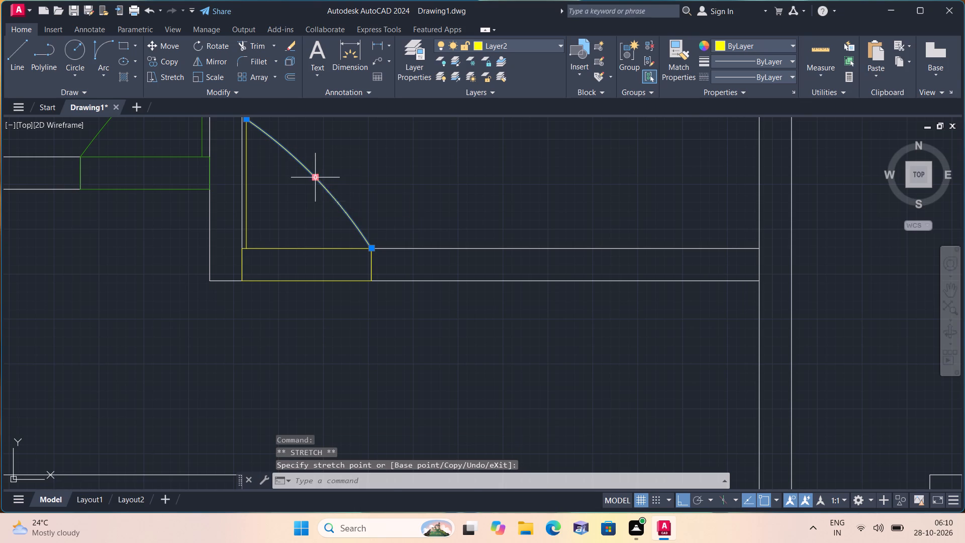
pyautogui.click(316, 185)
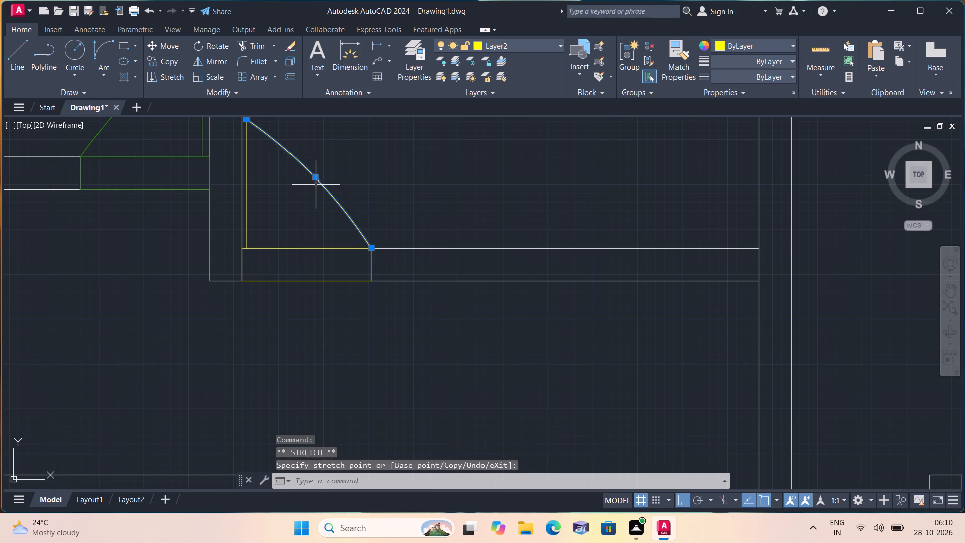
pyautogui.scroll(1, 316, 180)
pyautogui.click(316, 177)
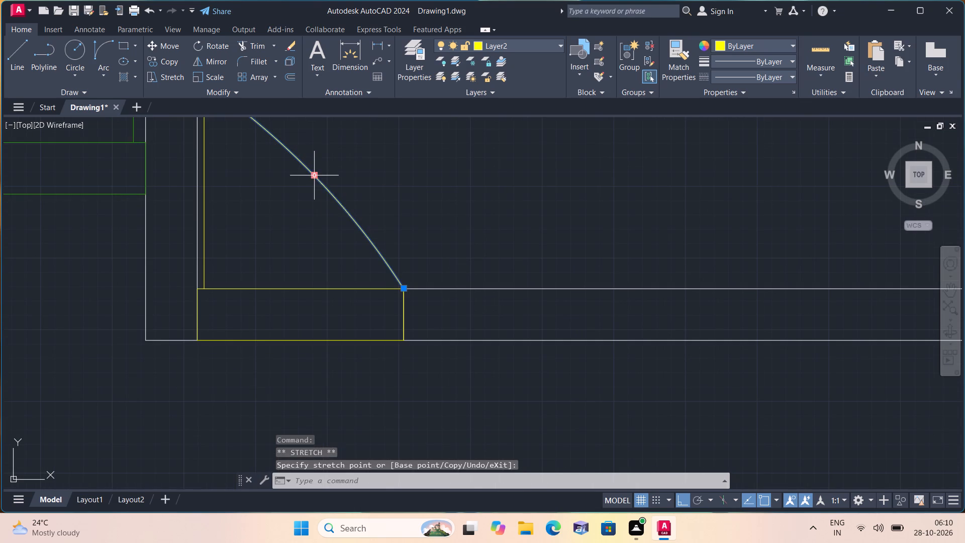
pyautogui.click(311, 185)
pyautogui.scroll(1, 312, 175)
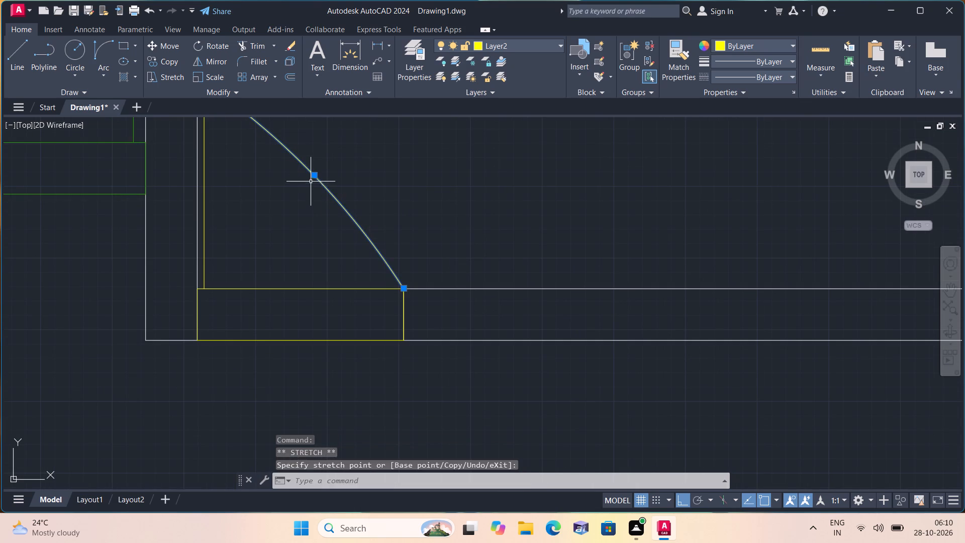
pyautogui.click(313, 175)
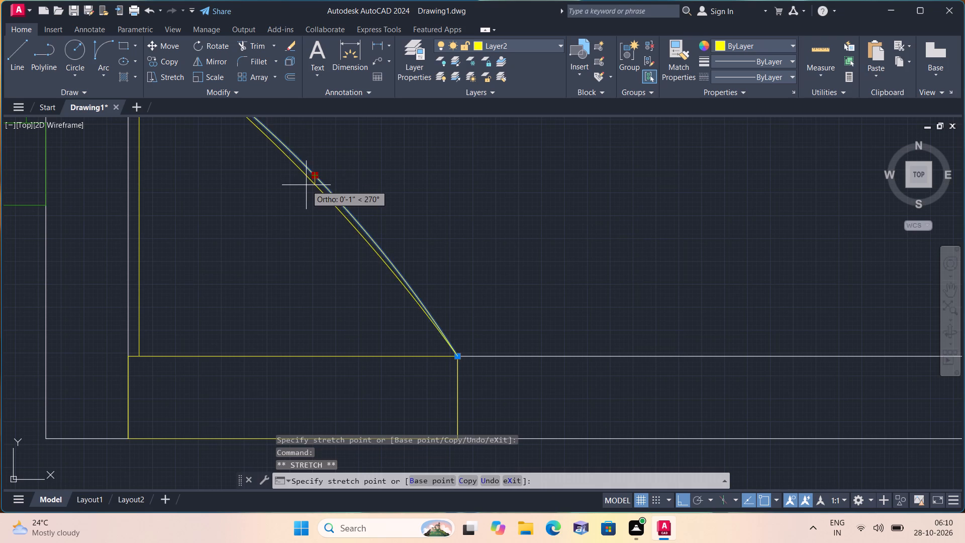
pyautogui.click(306, 185)
pyautogui.press('Escape')
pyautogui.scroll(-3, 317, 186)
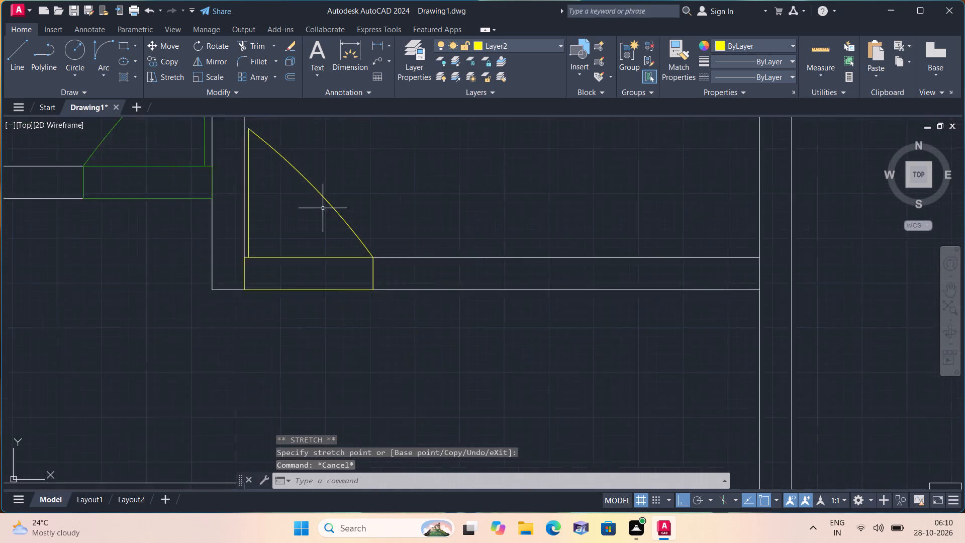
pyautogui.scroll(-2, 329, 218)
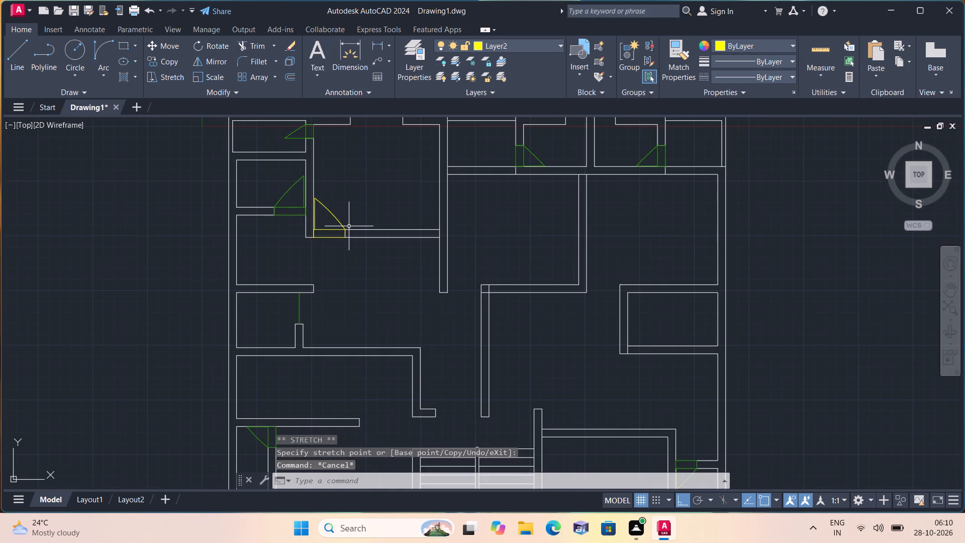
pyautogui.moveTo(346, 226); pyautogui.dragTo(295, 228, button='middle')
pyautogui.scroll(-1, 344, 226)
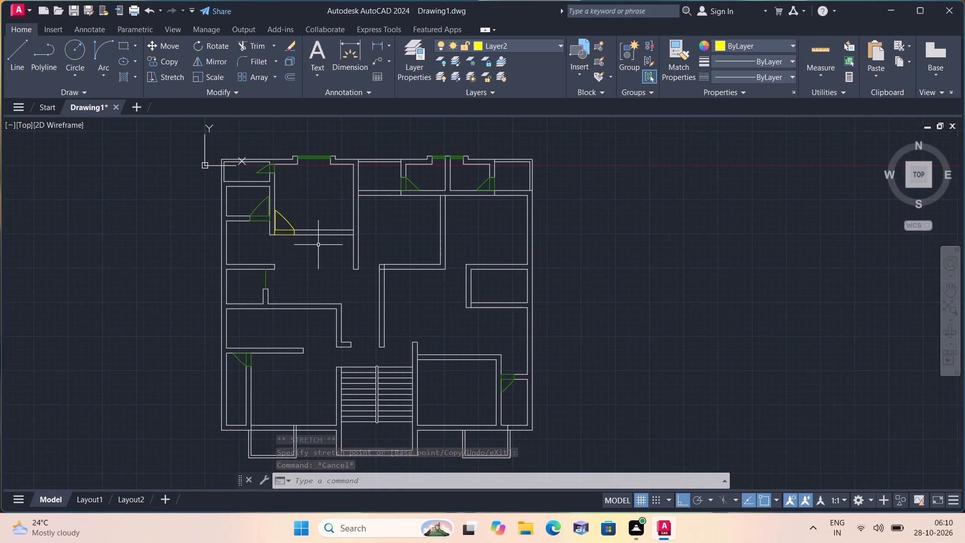
# Outline the opening in the north-central room's south wall with four lines, between the room's west wall and the free wall end.
pyautogui.press('l')
pyautogui.press('space')
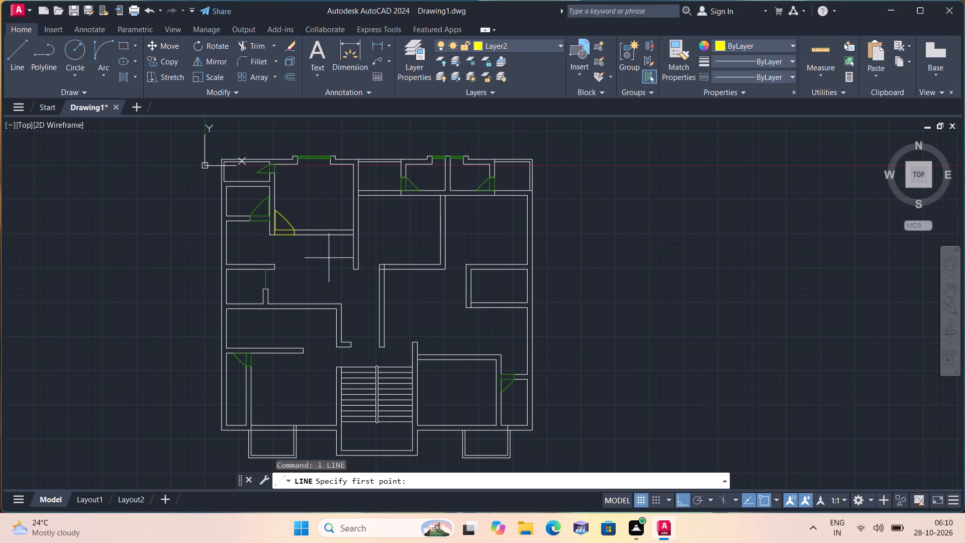
pyautogui.scroll(4, 379, 259)
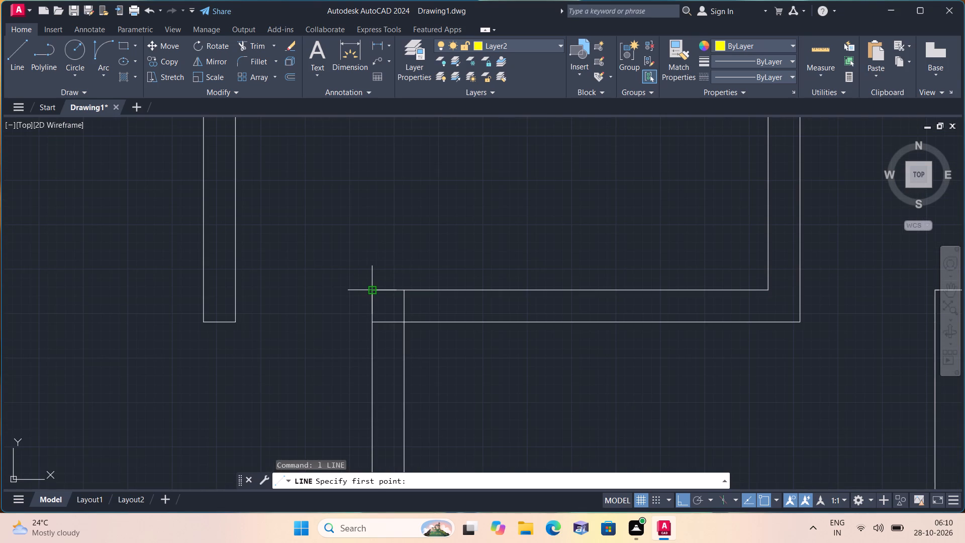
pyautogui.click(371, 291)
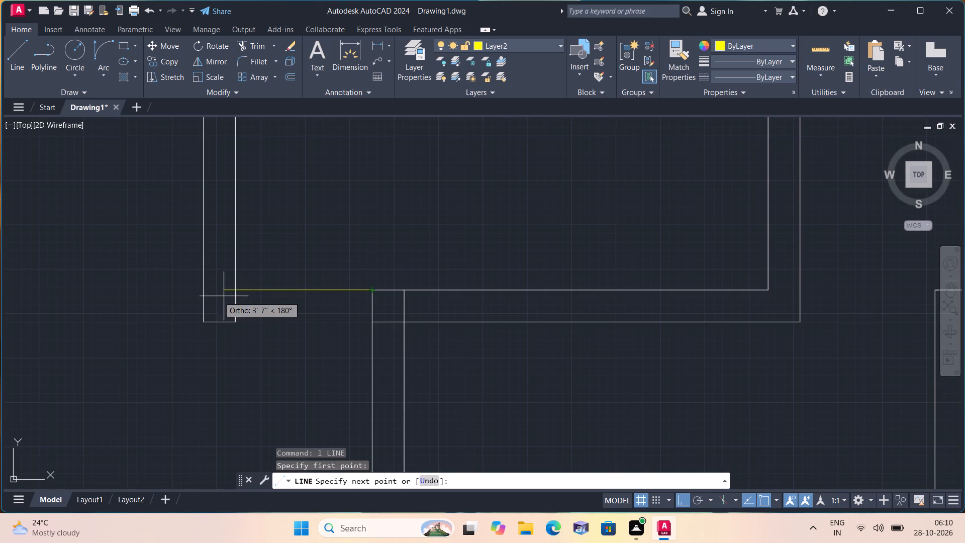
pyautogui.click(237, 291)
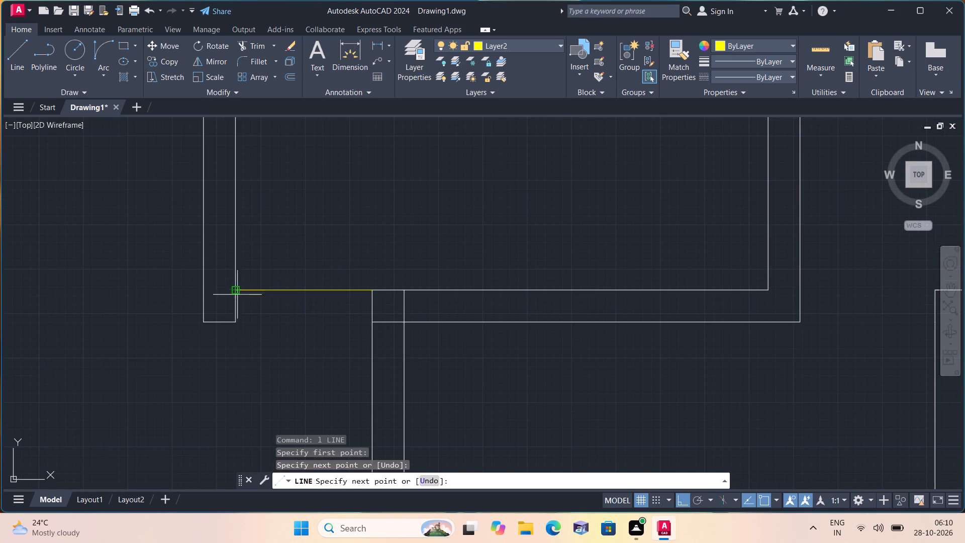
pyautogui.click(235, 323)
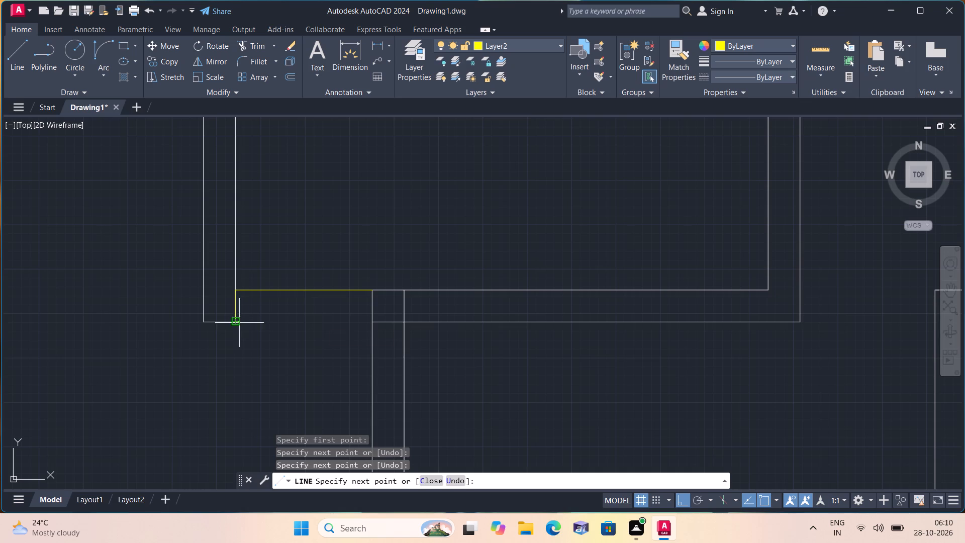
pyautogui.click(369, 321)
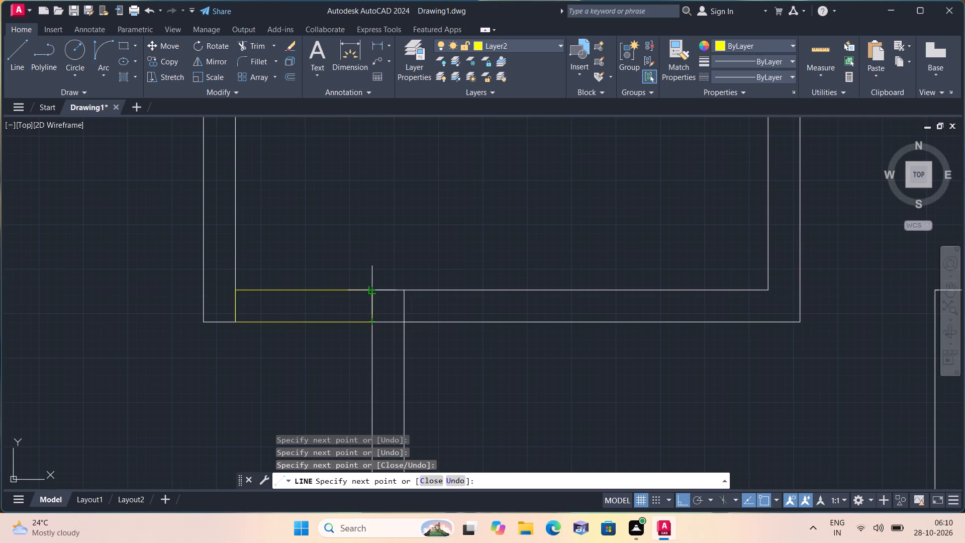
pyautogui.click(372, 290)
pyautogui.press('space')
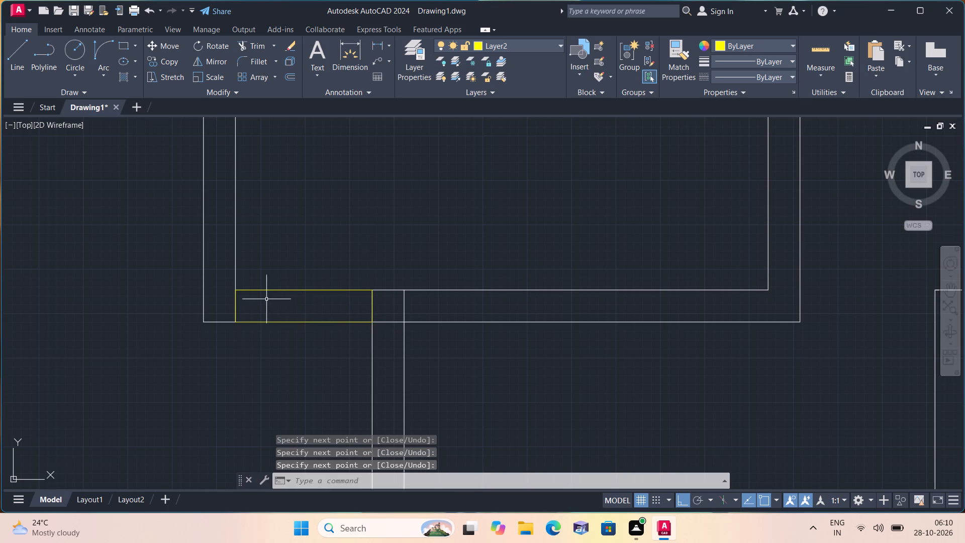
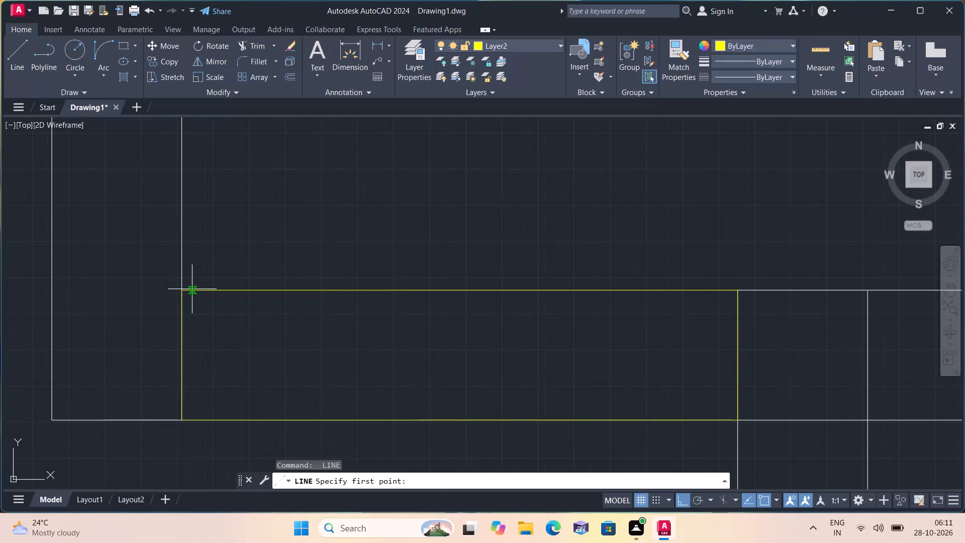
# Draw a 3' line north from the north-central room opening outline's north edge, just beside its west end, as the door leaf.
pyautogui.click(192, 289)
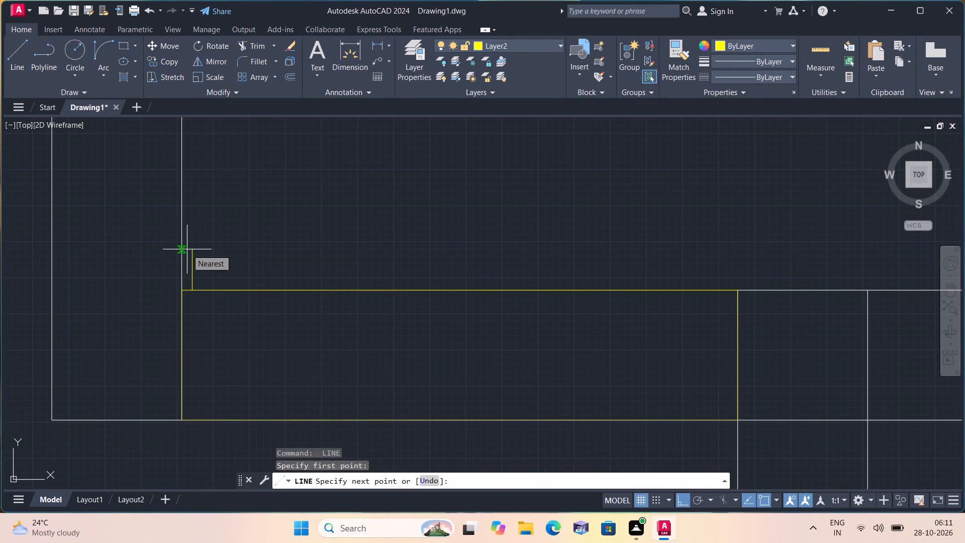
pyautogui.press('Escape')
pyautogui.press('space')
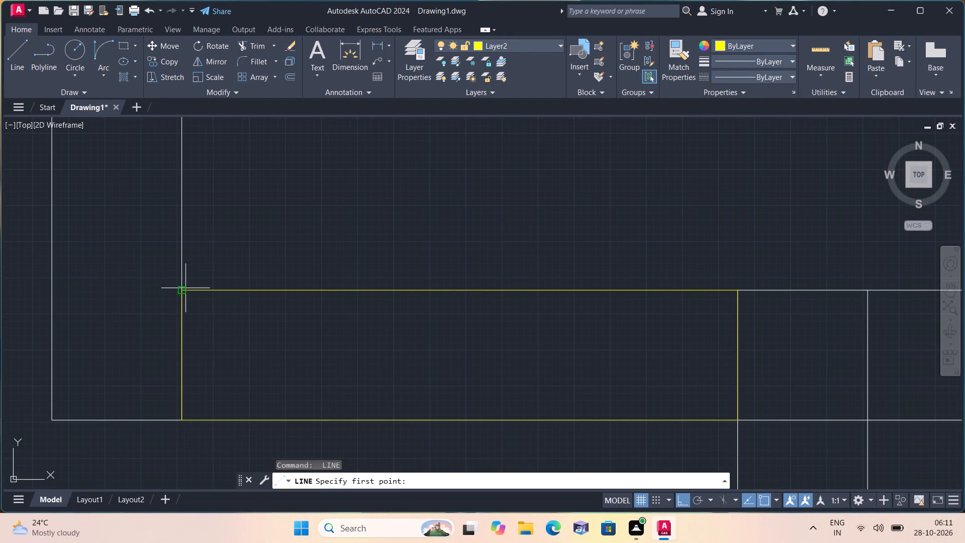
pyautogui.click(188, 289)
pyautogui.scroll(-1, 203, 219)
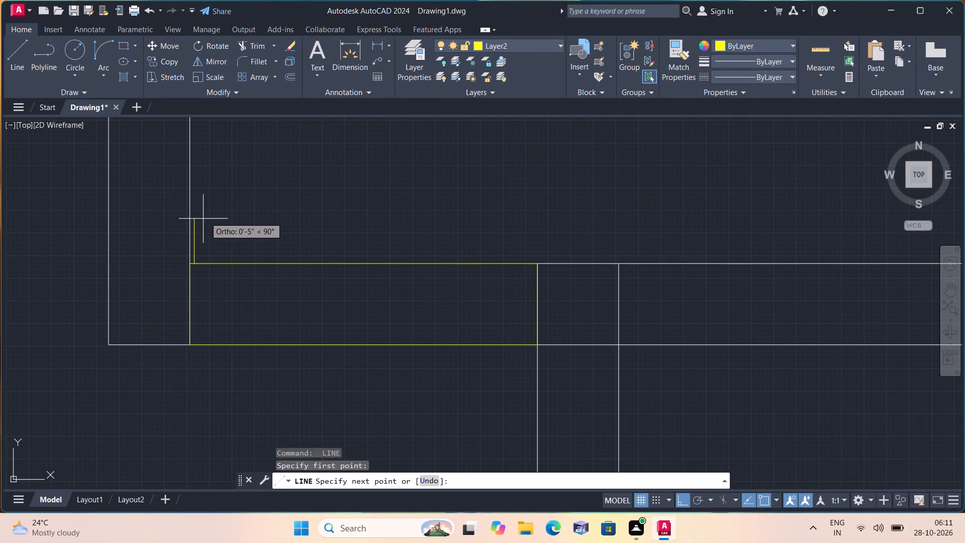
pyautogui.moveTo(215, 200); pyautogui.dragTo(230, 293, button='middle')
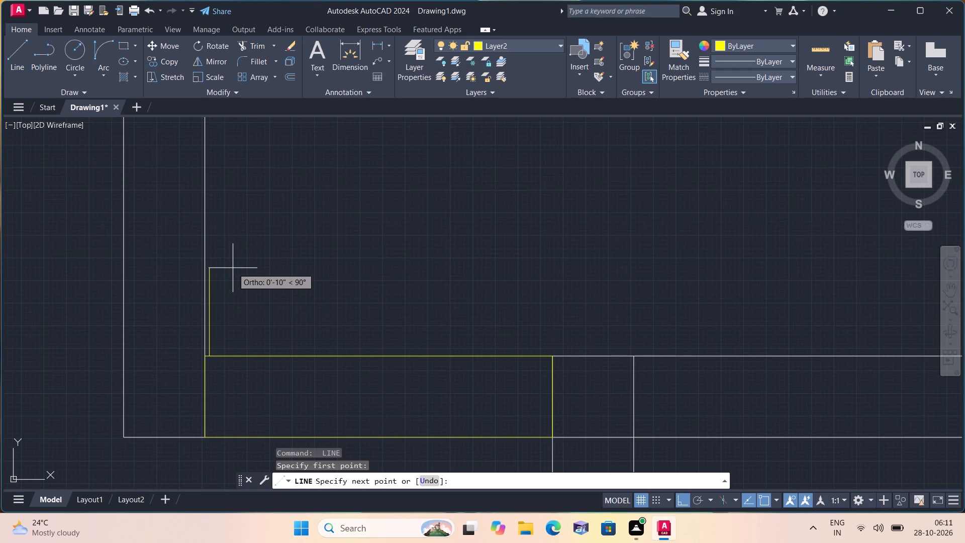
pyautogui.write("3'")
pyautogui.press('space')
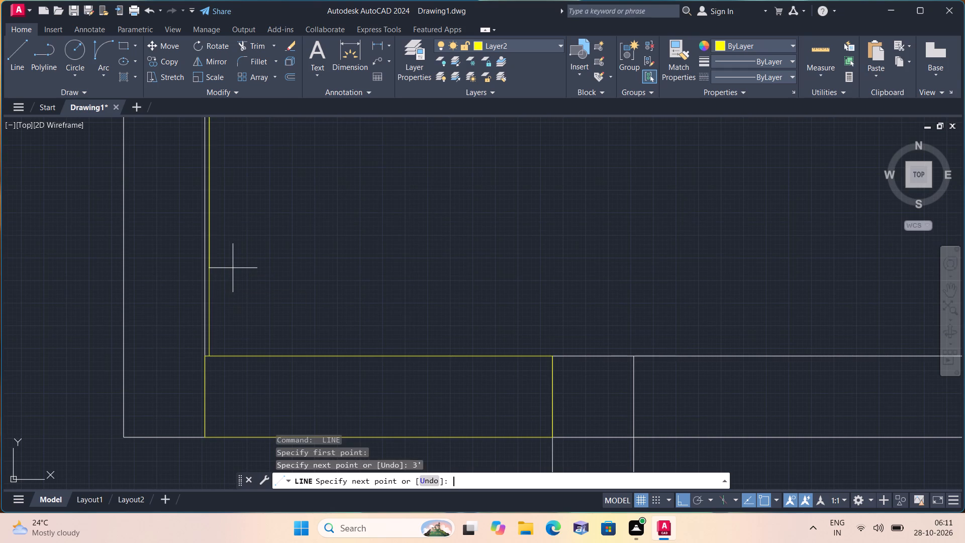
pyautogui.press('Escape')
# Draw a Start, End, Direction arc from the door leaf's free north end to the opening outline's northeast corner, with an eastward start tangent.
pyautogui.scroll(-2, 233, 269)
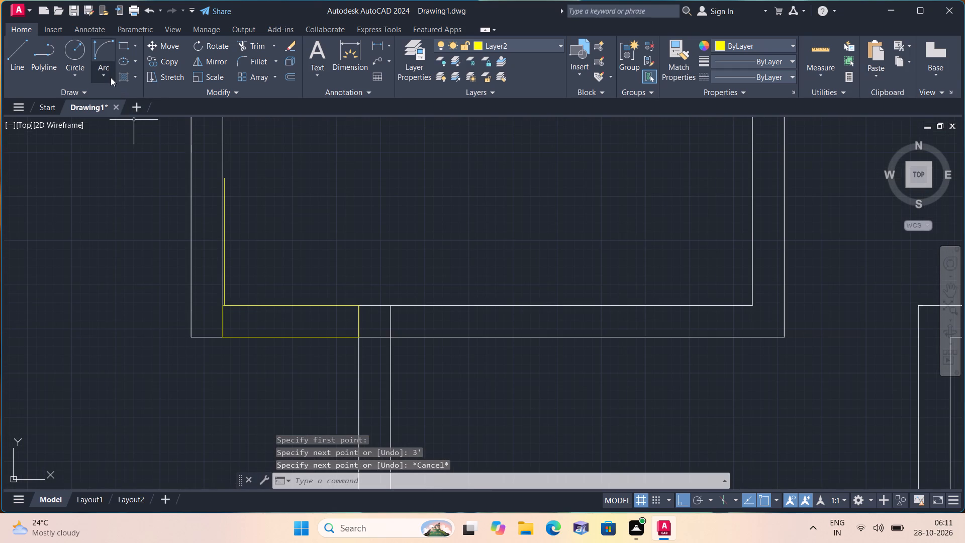
pyautogui.click(107, 73)
pyautogui.moveTo(152, 230); pyautogui.dragTo(149, 223)
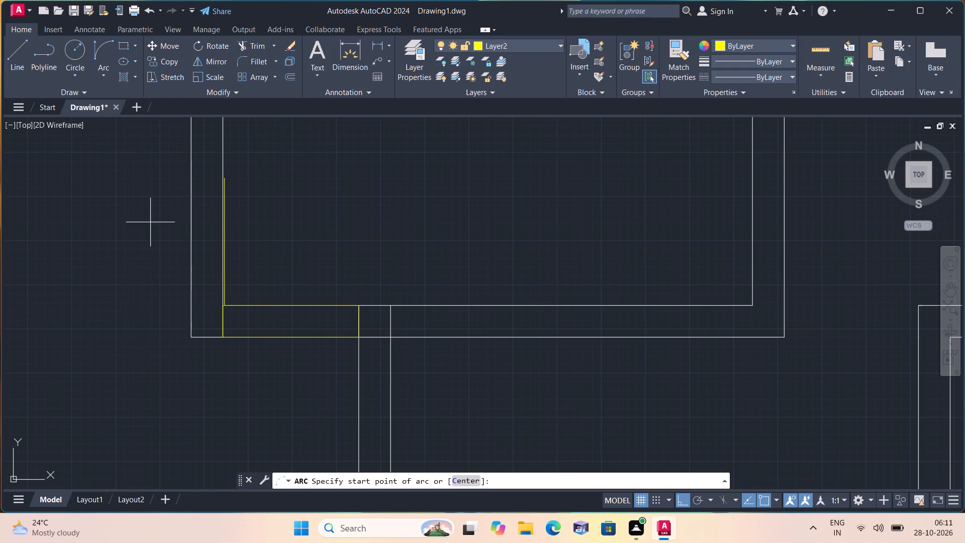
pyautogui.scroll(4, 228, 178)
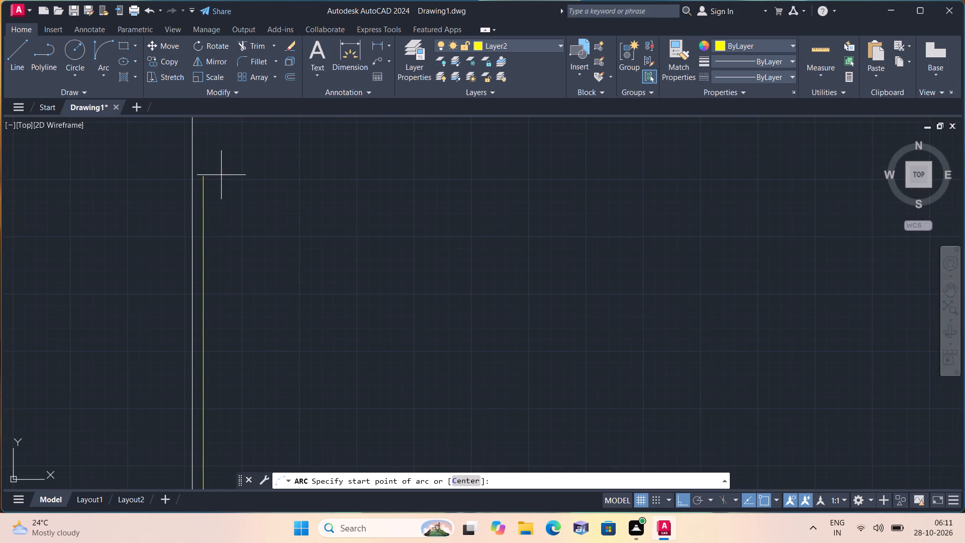
pyautogui.click(203, 175)
pyautogui.scroll(-2, 228, 212)
pyautogui.moveTo(288, 277); pyautogui.dragTo(273, 260, button='middle')
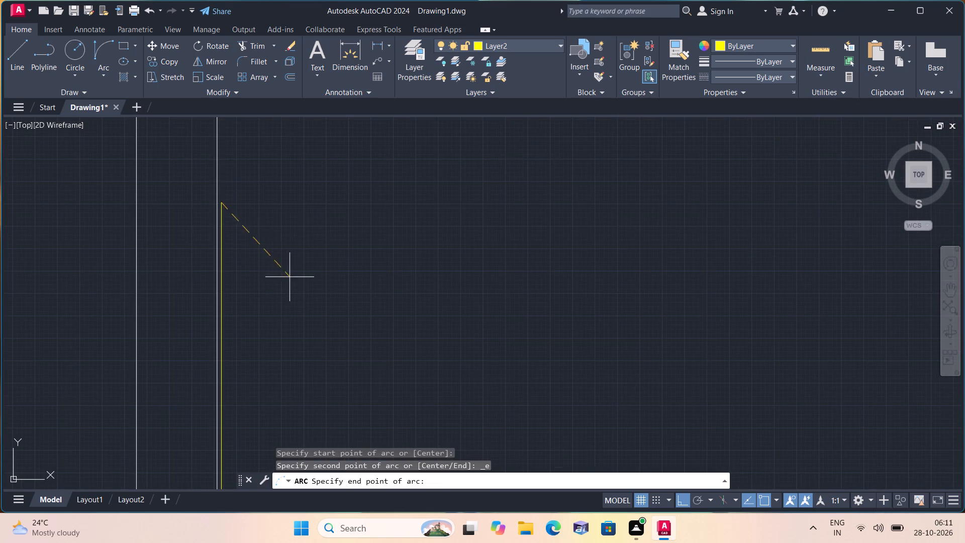
pyautogui.moveTo(273, 260); pyautogui.dragTo(257, 209, button='middle')
pyautogui.scroll(-1, 265, 219)
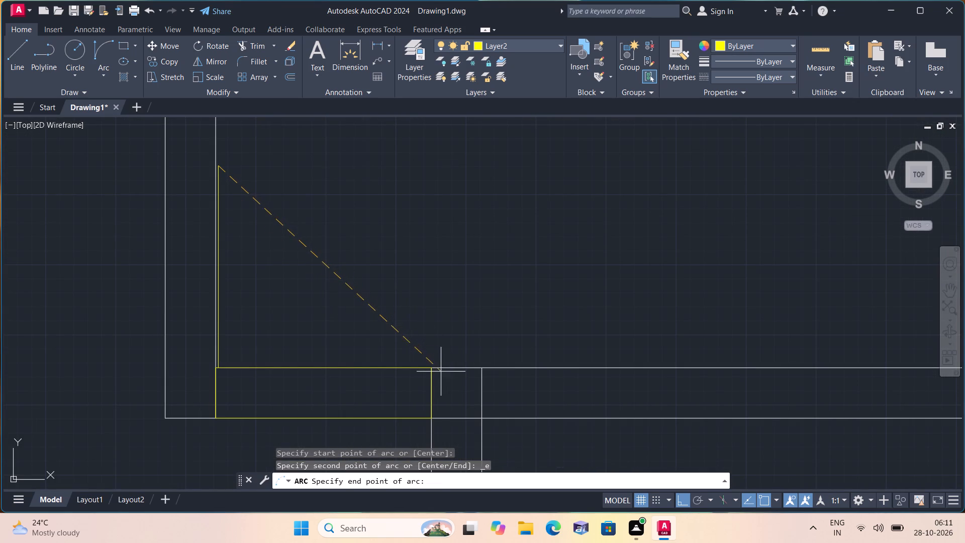
pyautogui.click(430, 370)
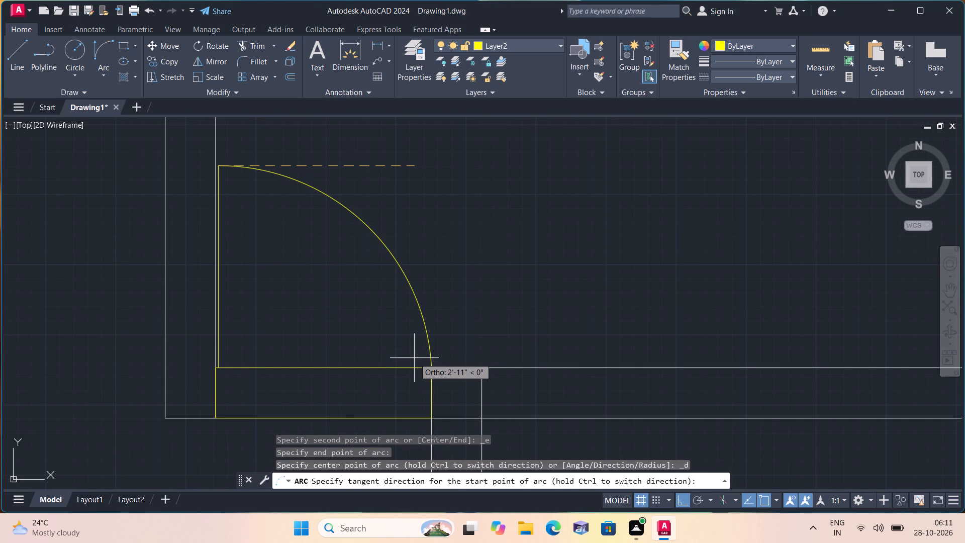
pyautogui.click(398, 336)
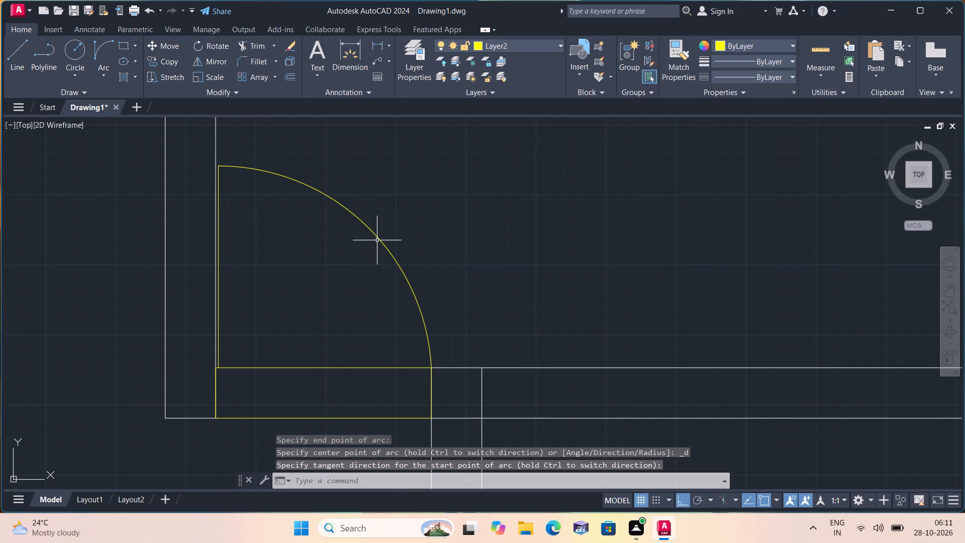
# Flatten the new door swing into a shallow curve by stretching the arc's midpoint about 1'-1" south.
pyautogui.click(377, 240)
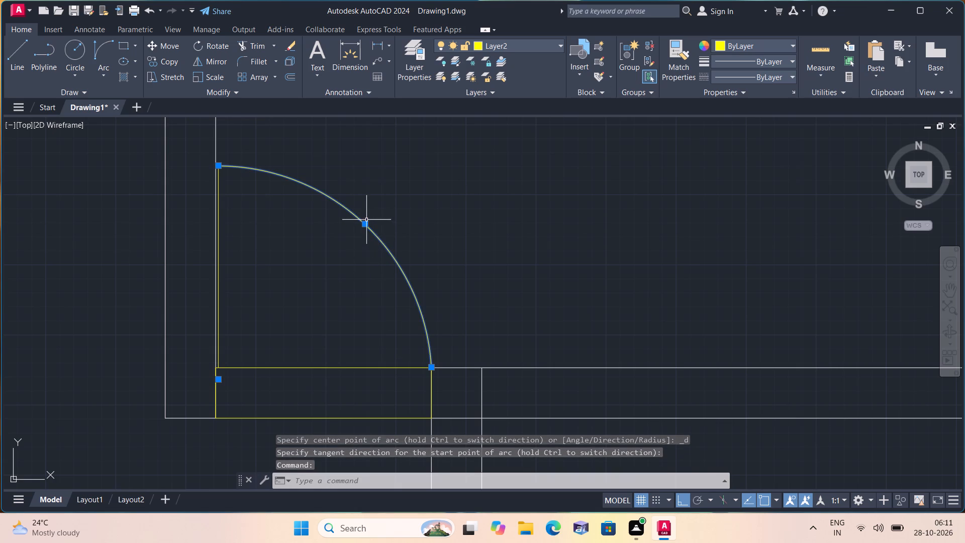
pyautogui.click(365, 223)
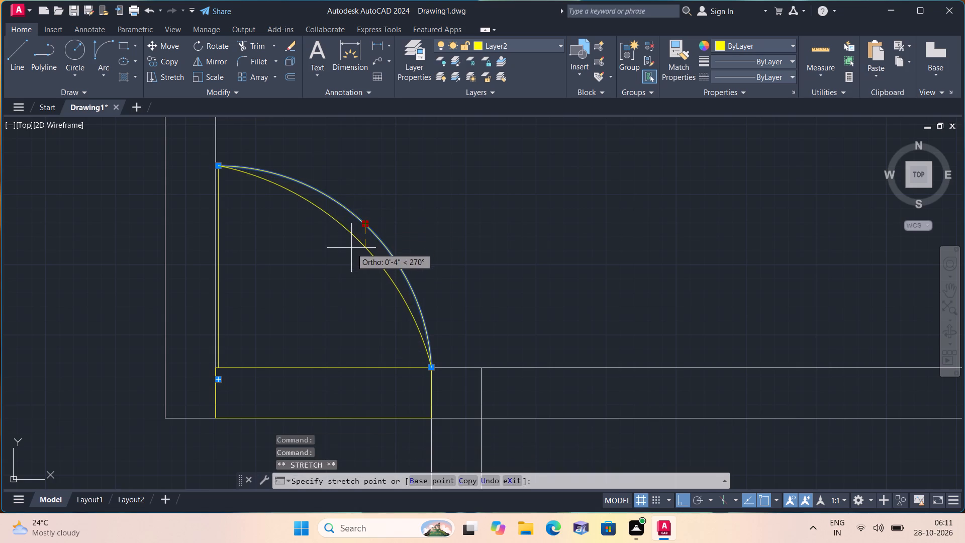
pyautogui.click(330, 298)
pyautogui.scroll(-1, 385, 309)
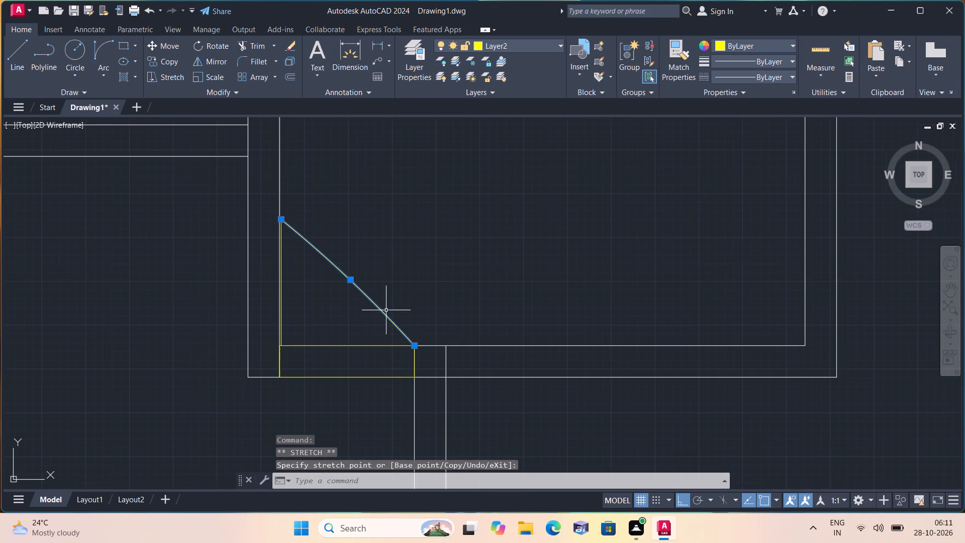
pyautogui.press('Escape')
# Outline the opening between the north-central room's southeast outer corner and the small eastern room's northwest corner with four lines.
pyautogui.scroll(-2, 404, 316)
pyautogui.moveTo(439, 318); pyautogui.dragTo(383, 317, button='middle')
pyautogui.scroll(-1, 384, 319)
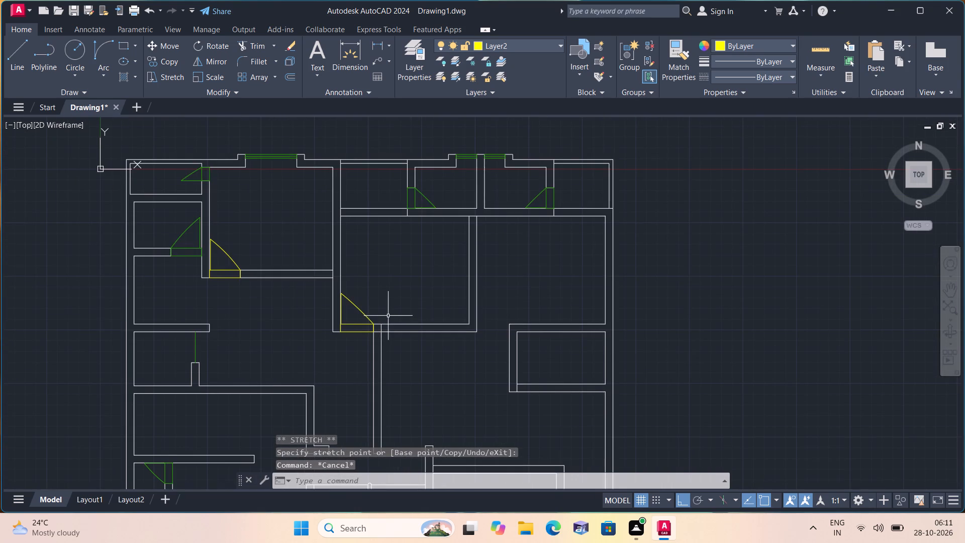
pyautogui.scroll(-1, 392, 317)
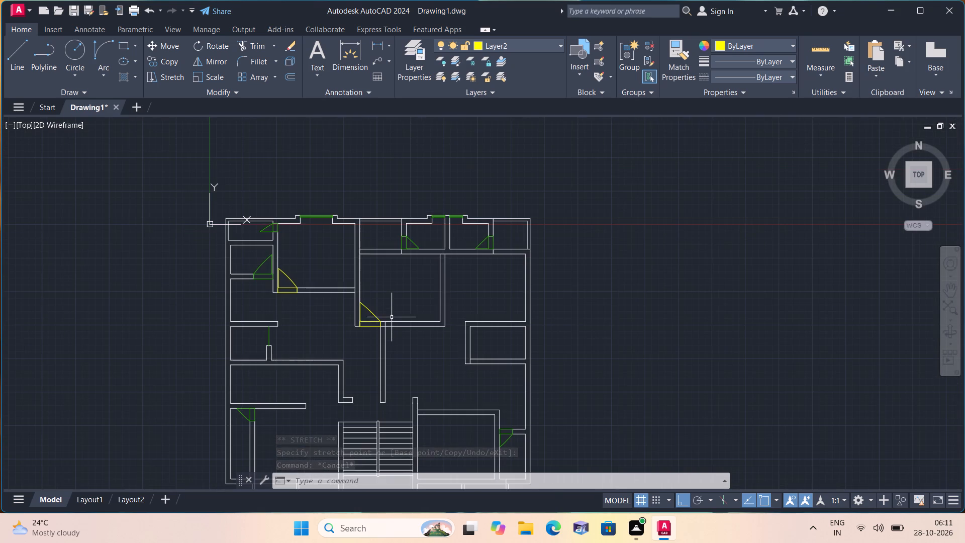
pyautogui.press('l')
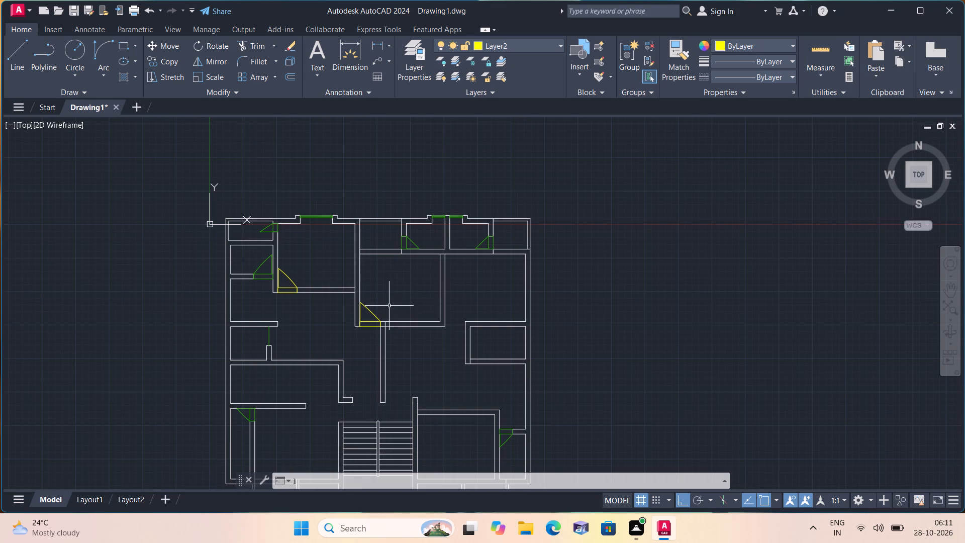
pyautogui.scroll(3, 428, 317)
pyautogui.press('space')
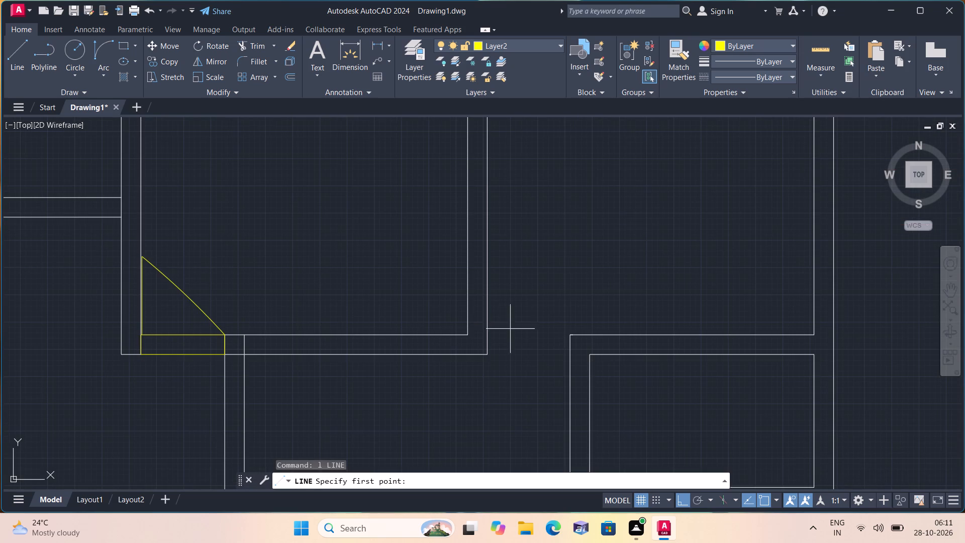
pyautogui.click(568, 337)
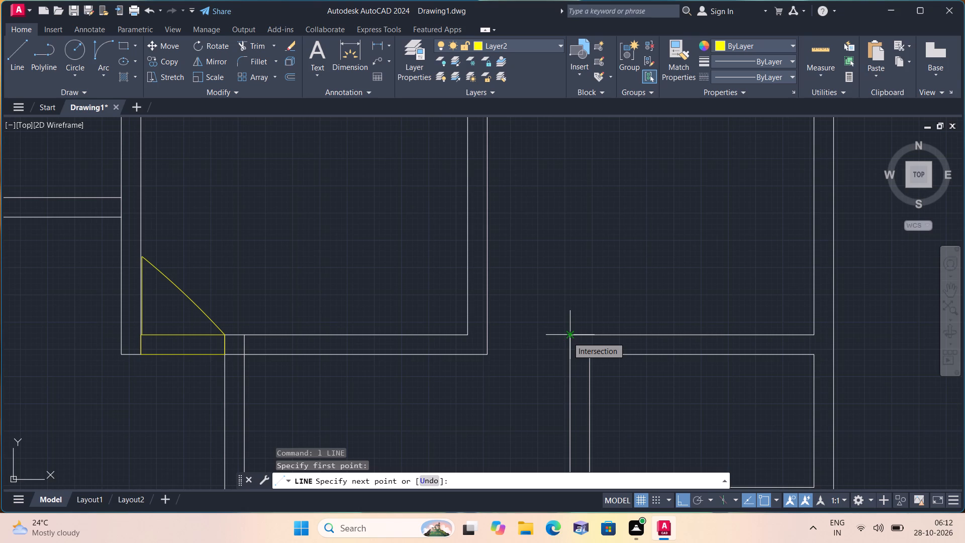
pyautogui.scroll(2, 542, 336)
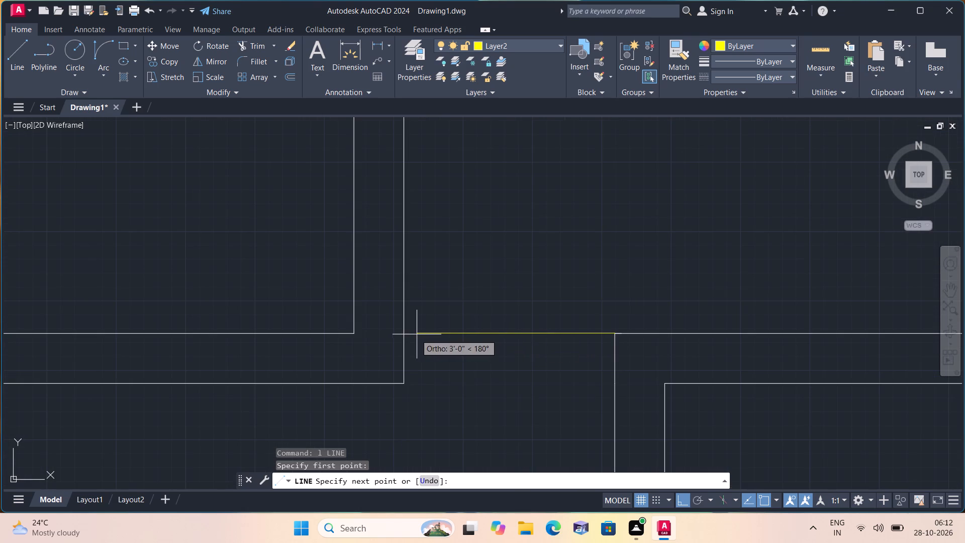
pyautogui.click(404, 334)
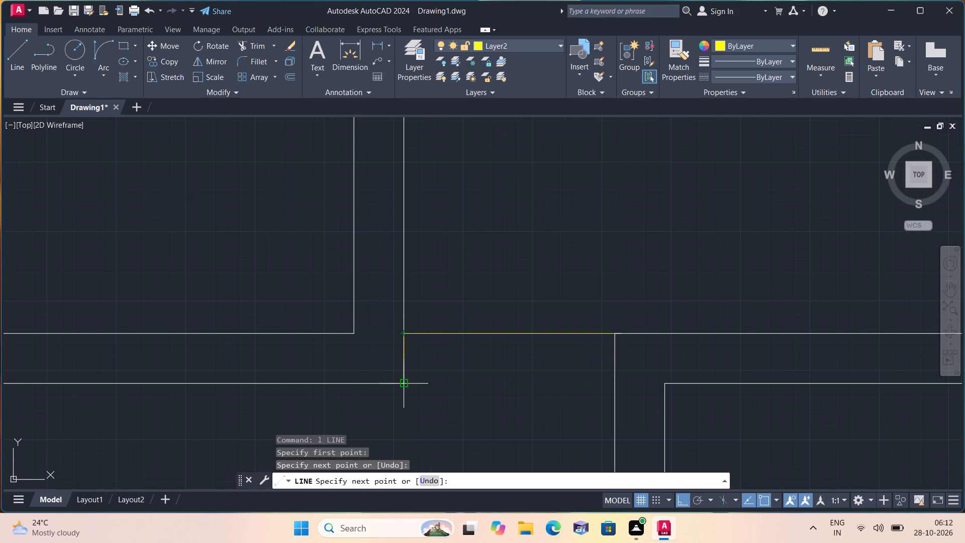
pyautogui.click(406, 385)
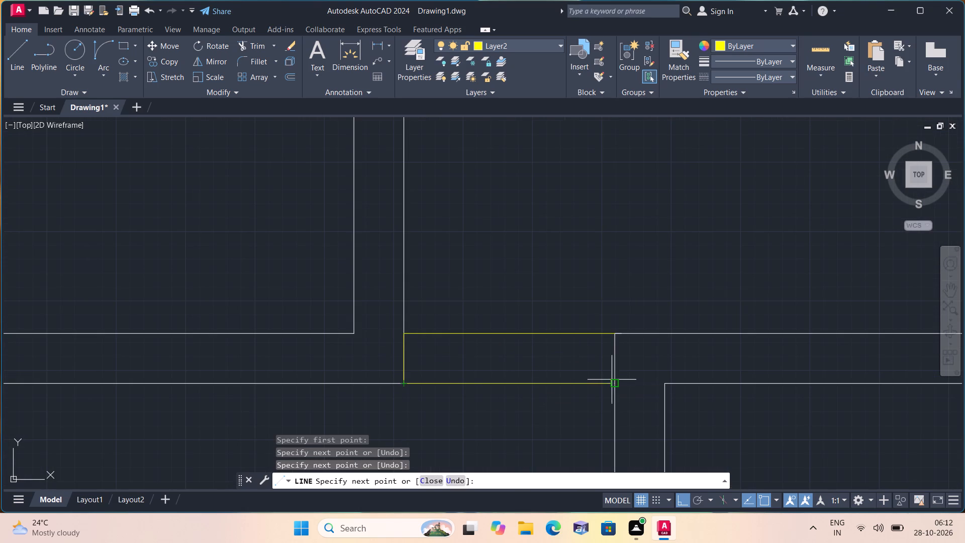
pyautogui.click(613, 380)
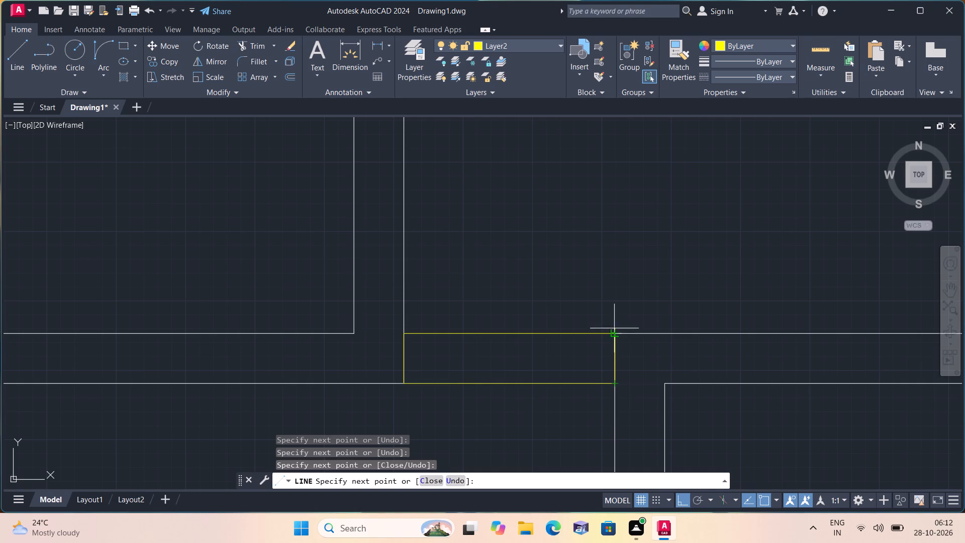
pyautogui.click(614, 332)
pyautogui.press('space')
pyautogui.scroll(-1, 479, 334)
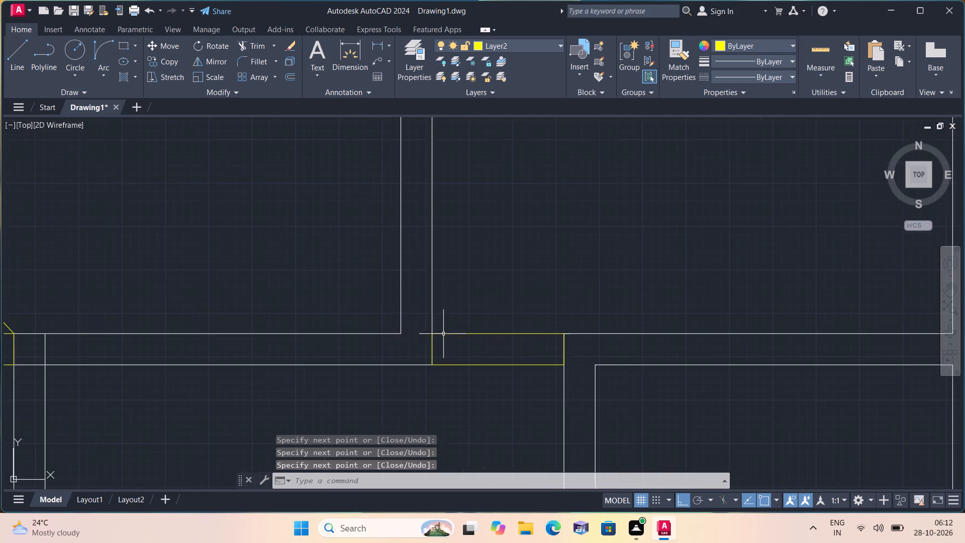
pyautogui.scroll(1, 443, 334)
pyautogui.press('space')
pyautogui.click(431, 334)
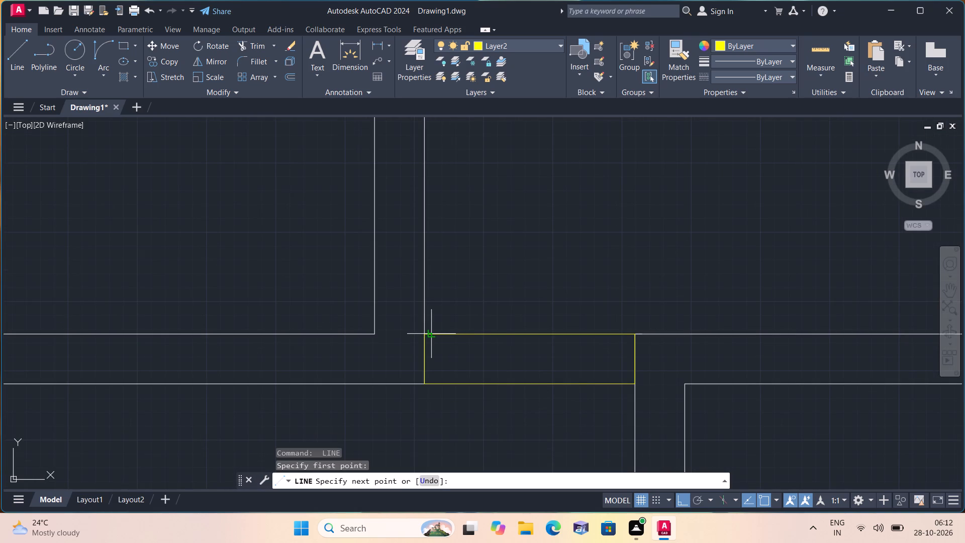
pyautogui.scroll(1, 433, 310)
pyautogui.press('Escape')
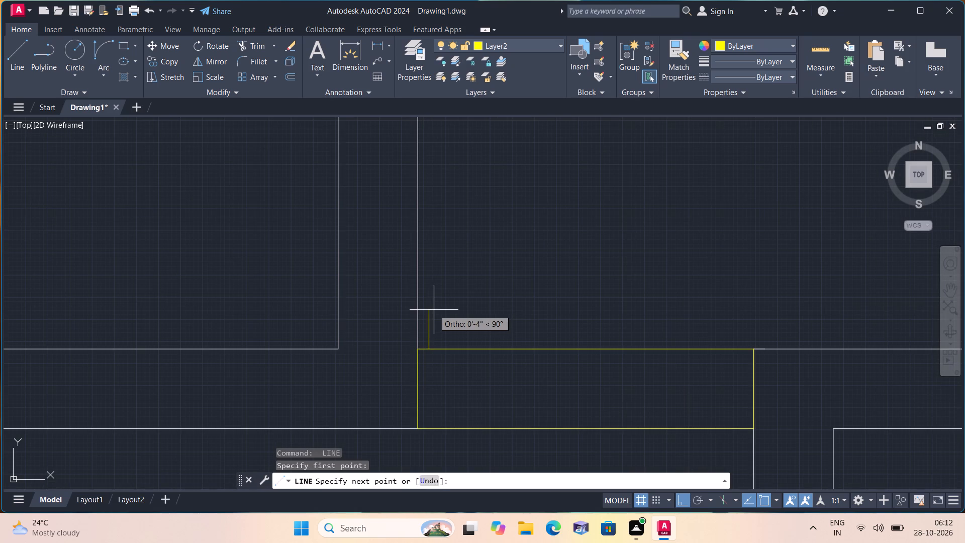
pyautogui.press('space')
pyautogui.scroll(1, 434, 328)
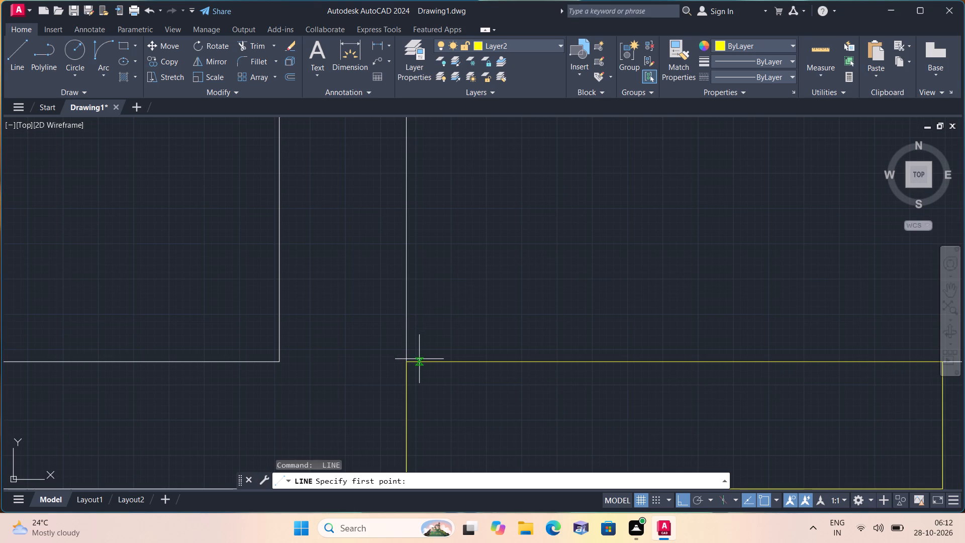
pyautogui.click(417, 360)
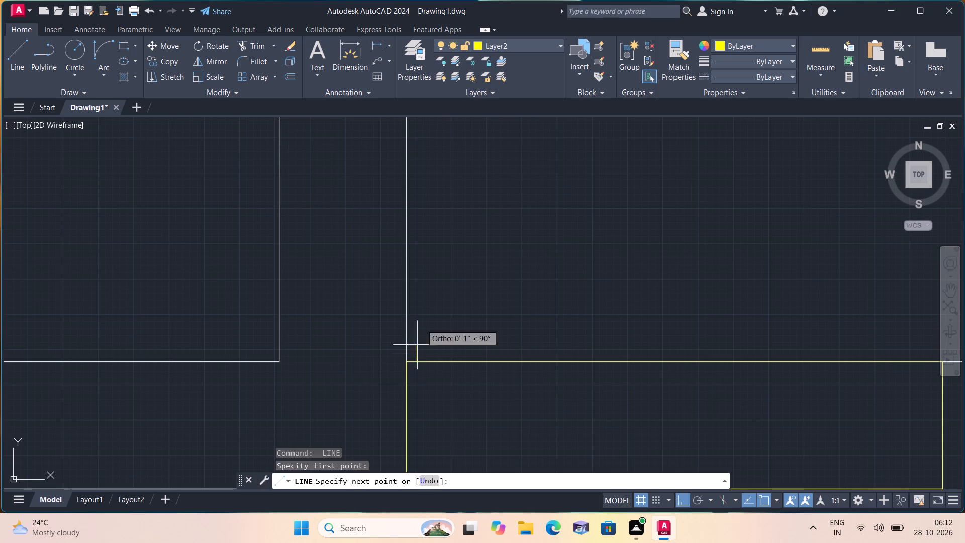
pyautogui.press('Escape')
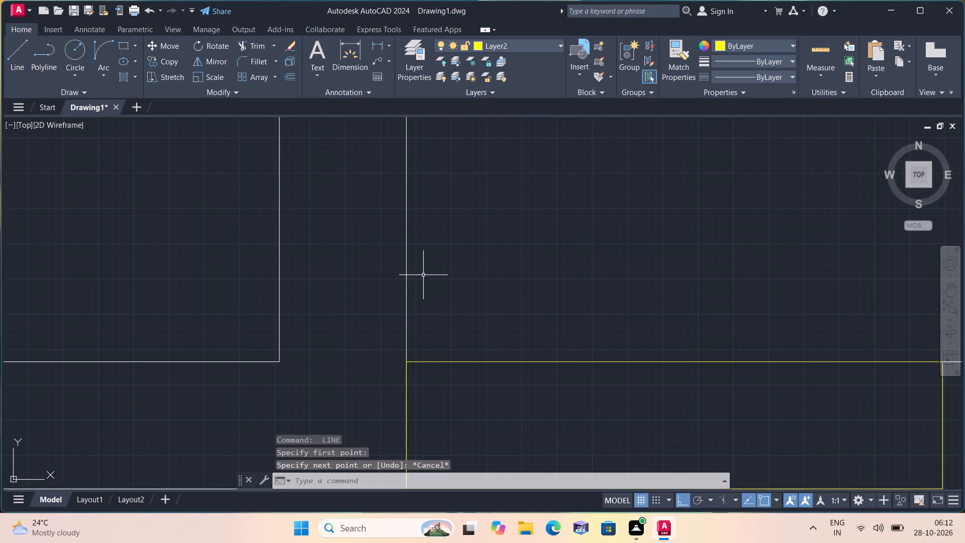
# Draw a 3' line north from the new opening outline's north edge, just beside its west end, as the door leaf.
pyautogui.press('space')
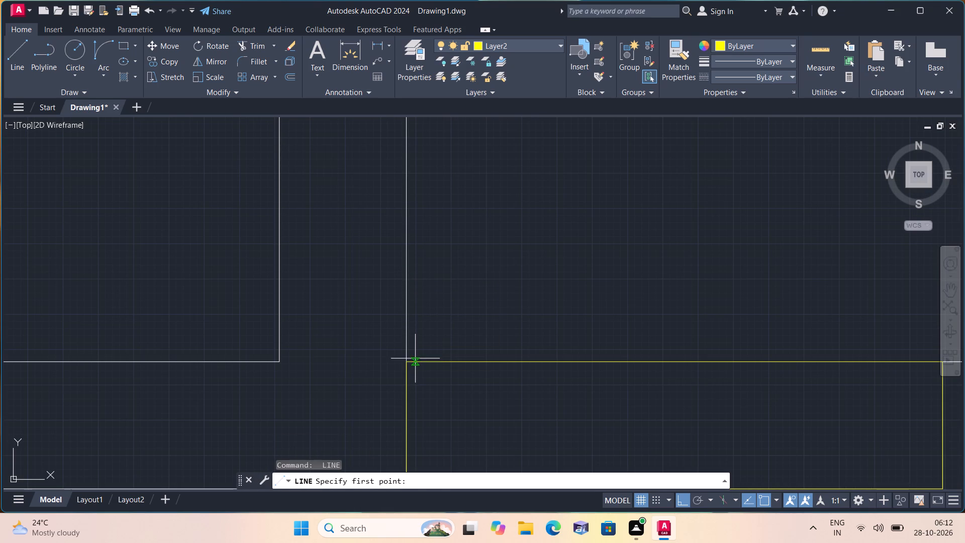
pyautogui.click(415, 358)
pyautogui.scroll(-2, 448, 245)
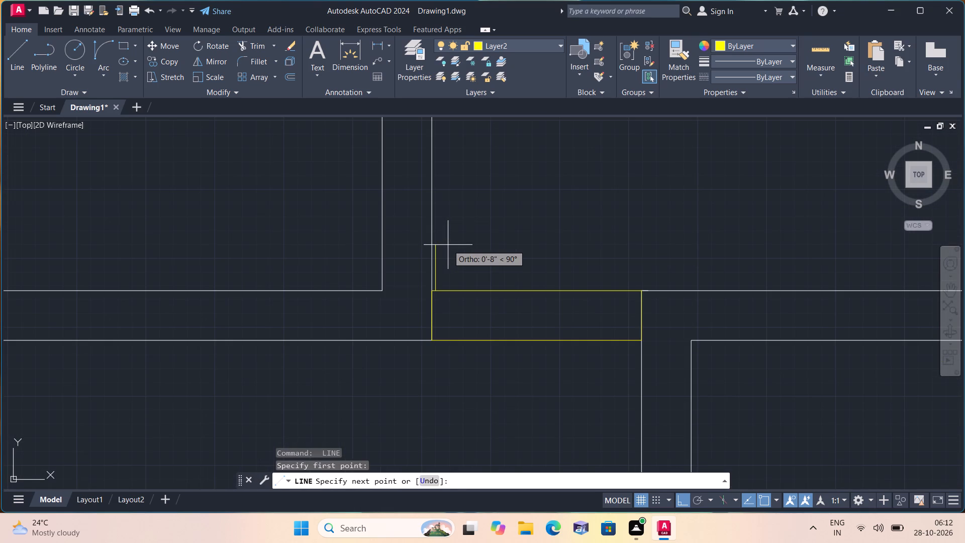
pyautogui.press('3')
pyautogui.write("'")
pyautogui.press('space')
pyautogui.press('Escape')
# Draw a Start, End, Direction arc from the new leaf's free north end to the opening's northeast corner, with an eastward start tangent.
pyautogui.scroll(-1, 448, 246)
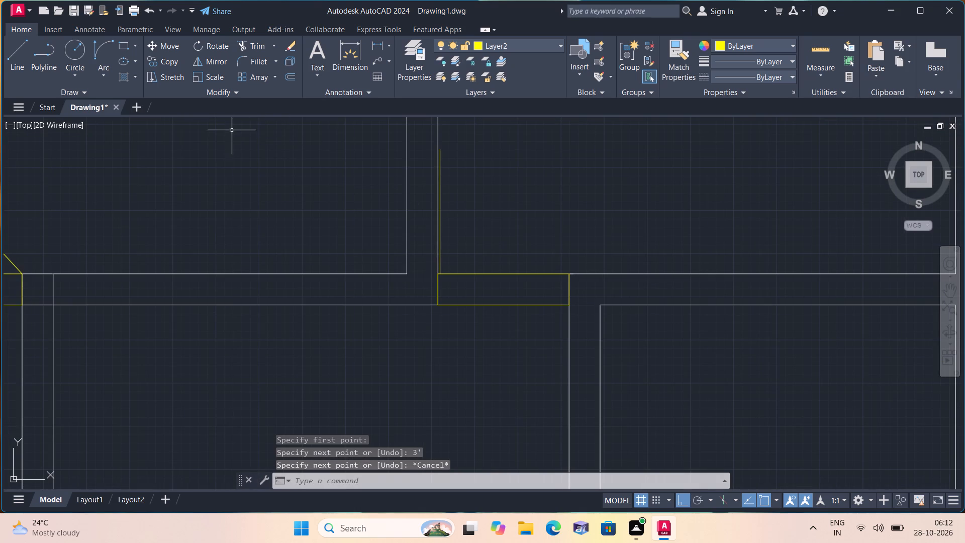
pyautogui.click(102, 78)
pyautogui.click(163, 229)
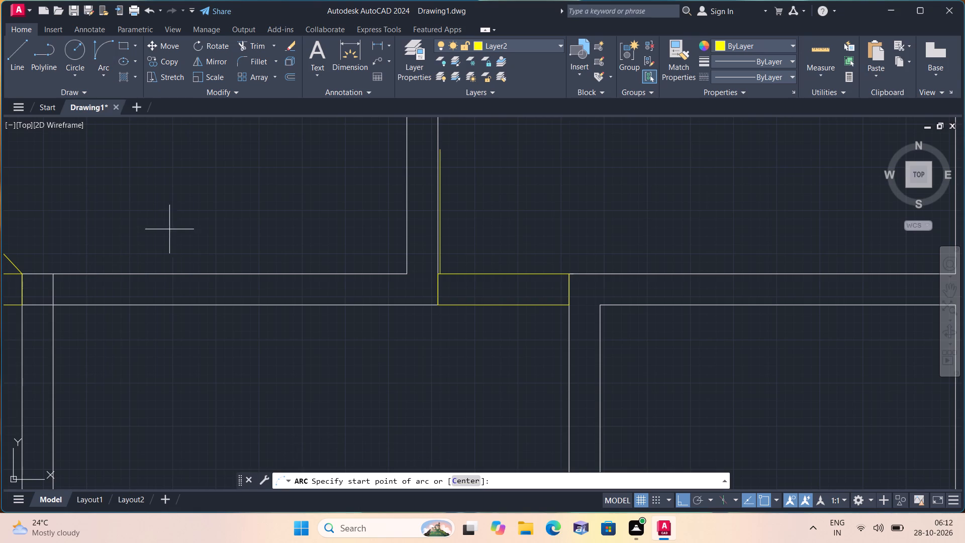
pyautogui.scroll(2, 442, 145)
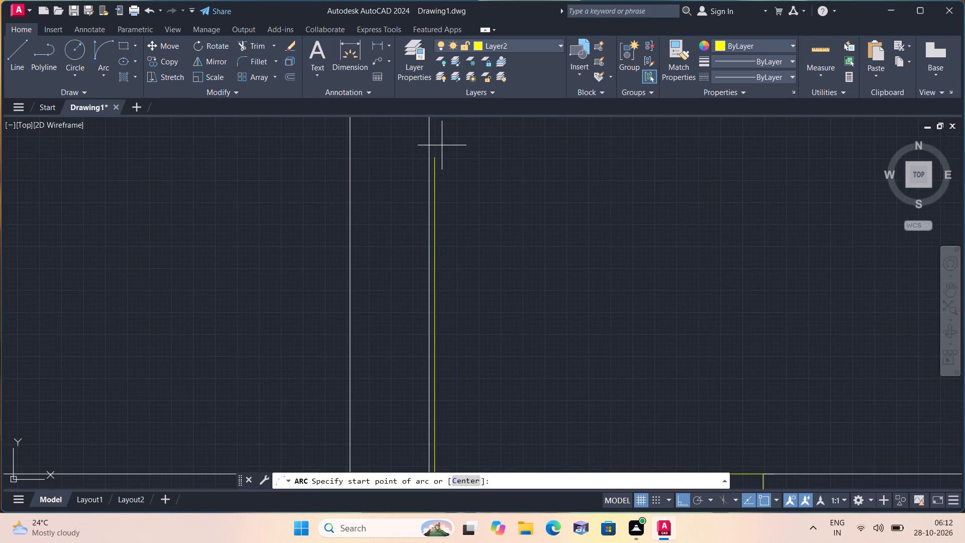
pyautogui.click(439, 160)
pyautogui.scroll(-1, 560, 270)
pyautogui.moveTo(566, 282); pyautogui.dragTo(525, 200, button='middle')
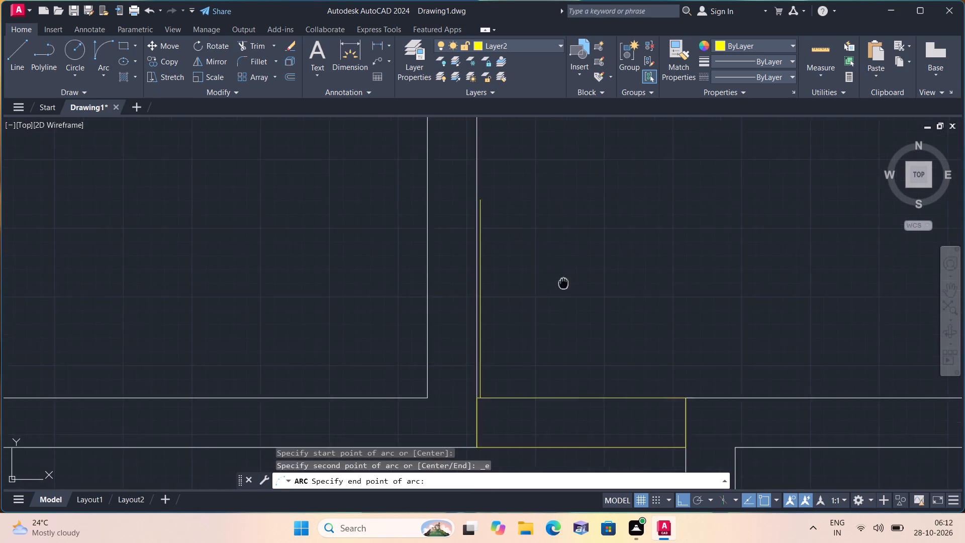
pyautogui.moveTo(525, 200); pyautogui.dragTo(520, 185, button='middle')
pyautogui.click(641, 302)
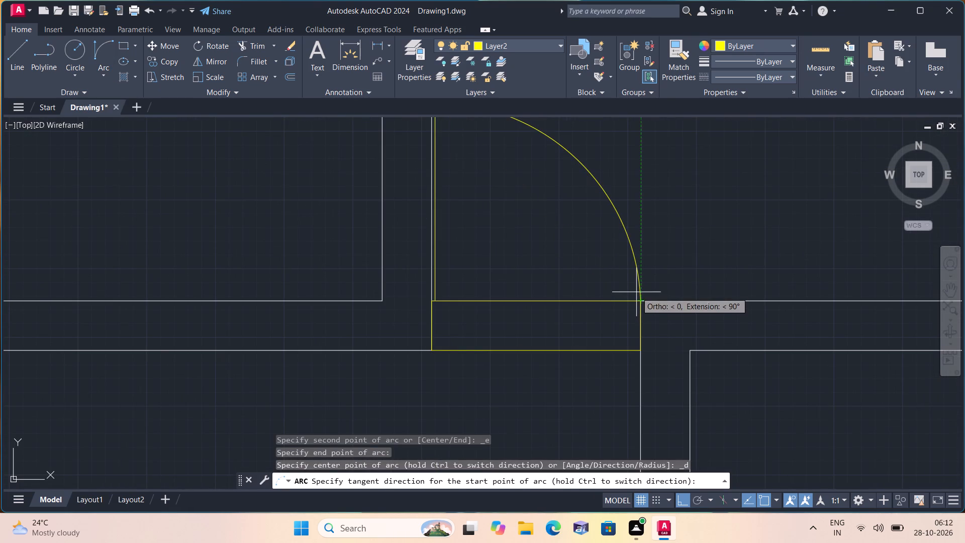
pyautogui.click(636, 292)
# Flatten the new door swing into a shallow curve by stretching the arc's midpoint about 1'-1" south.
pyautogui.scroll(-1, 593, 193)
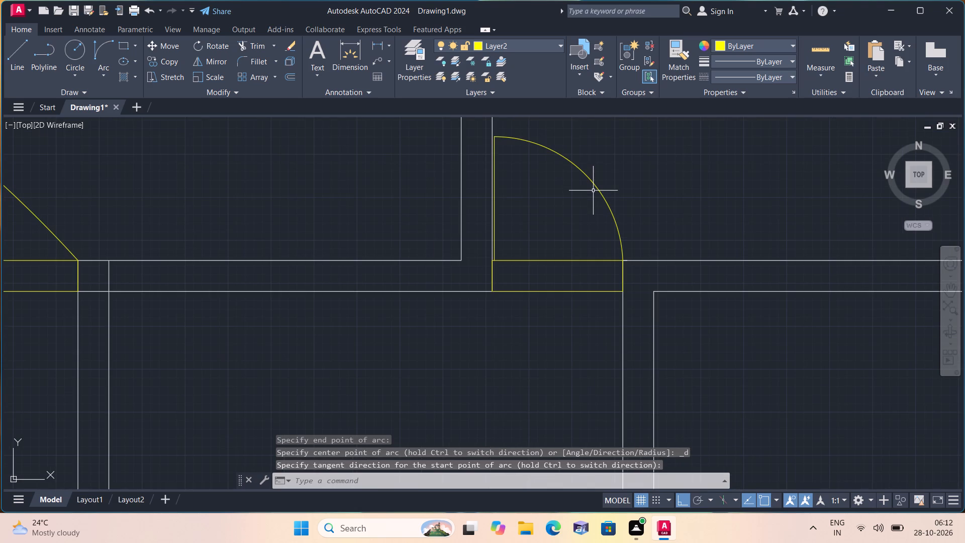
pyautogui.click(593, 180)
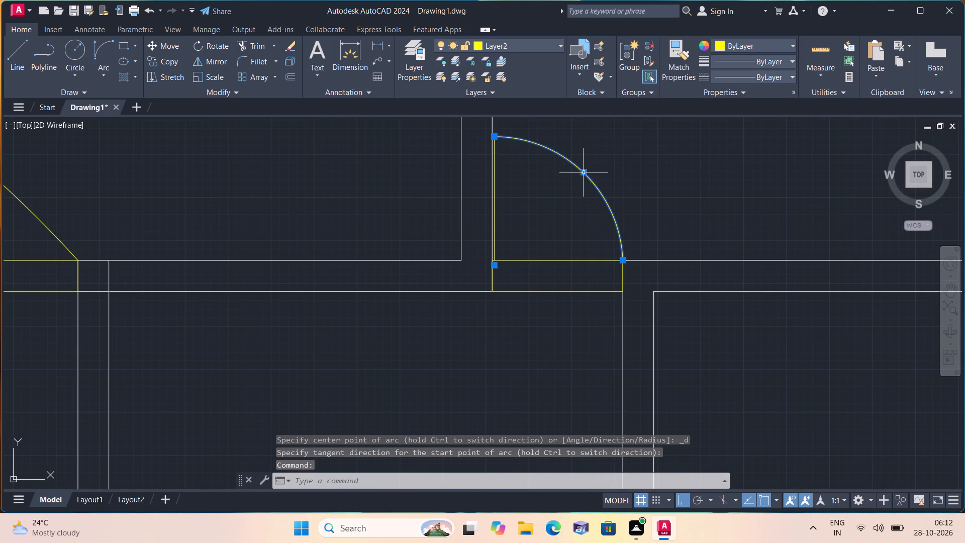
pyautogui.click(585, 172)
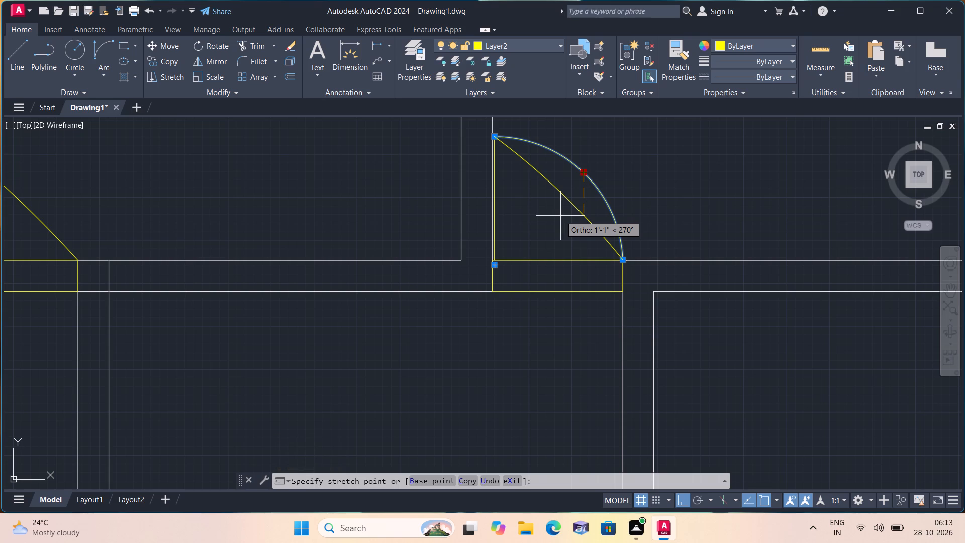
pyautogui.click(549, 219)
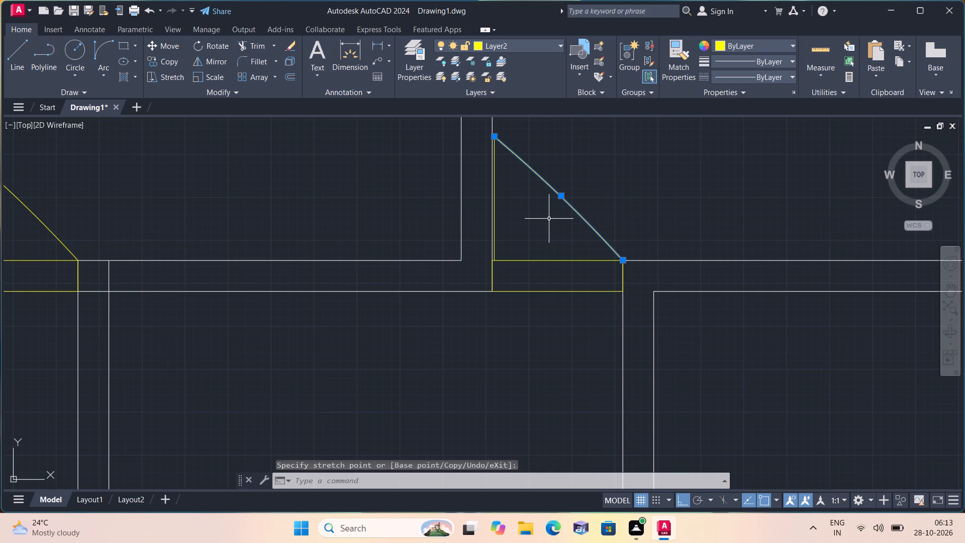
pyautogui.press('Escape')
# Outline a 3' wide door opening with four lines at the west end of the north wall of the room east of the stairs.
pyautogui.scroll(-3, 549, 226)
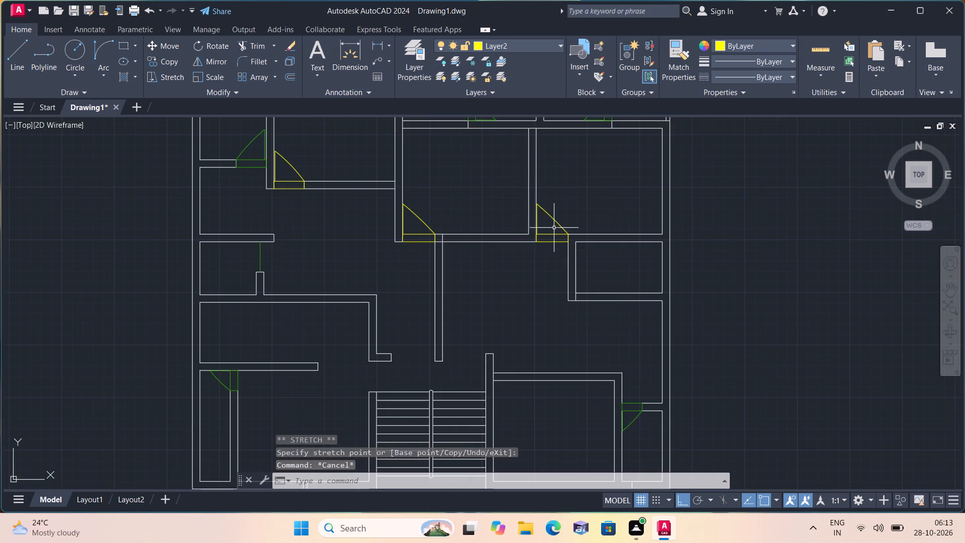
pyautogui.scroll(-1, 557, 257)
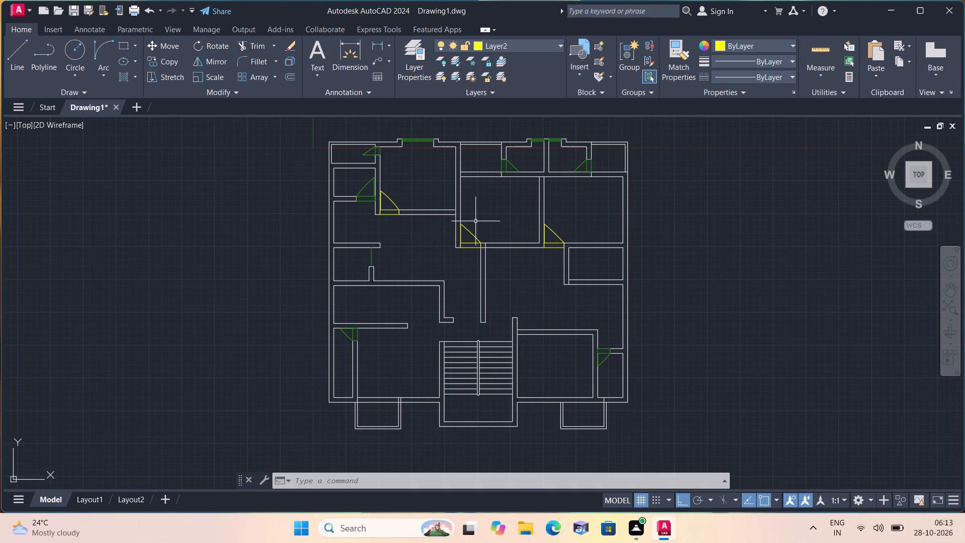
pyautogui.scroll(-1, 475, 221)
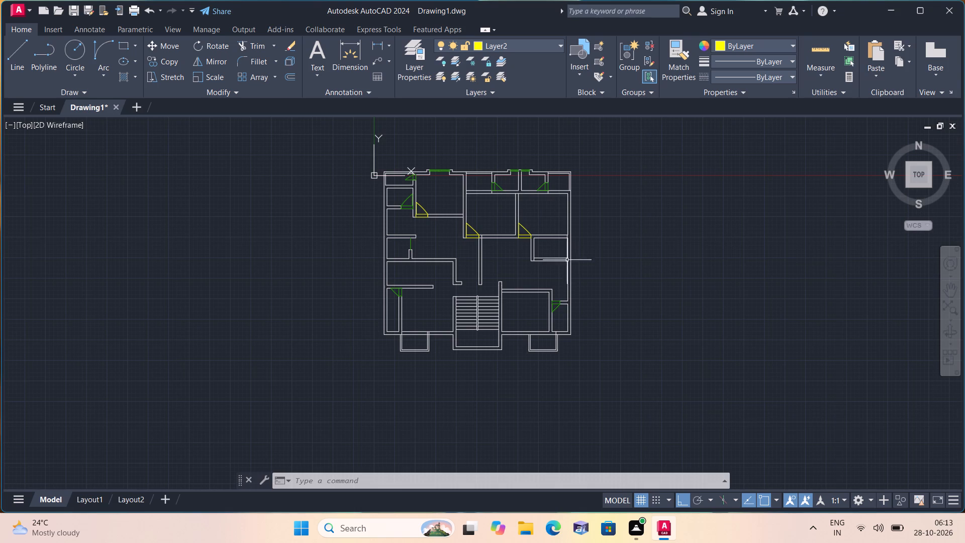
pyautogui.scroll(5, 521, 294)
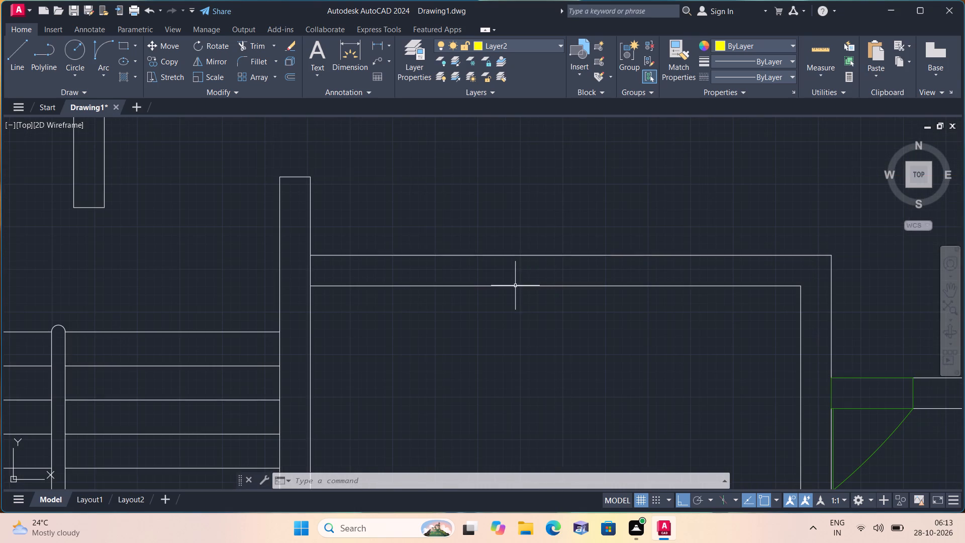
pyautogui.press('l')
pyautogui.press('space')
pyautogui.click(308, 286)
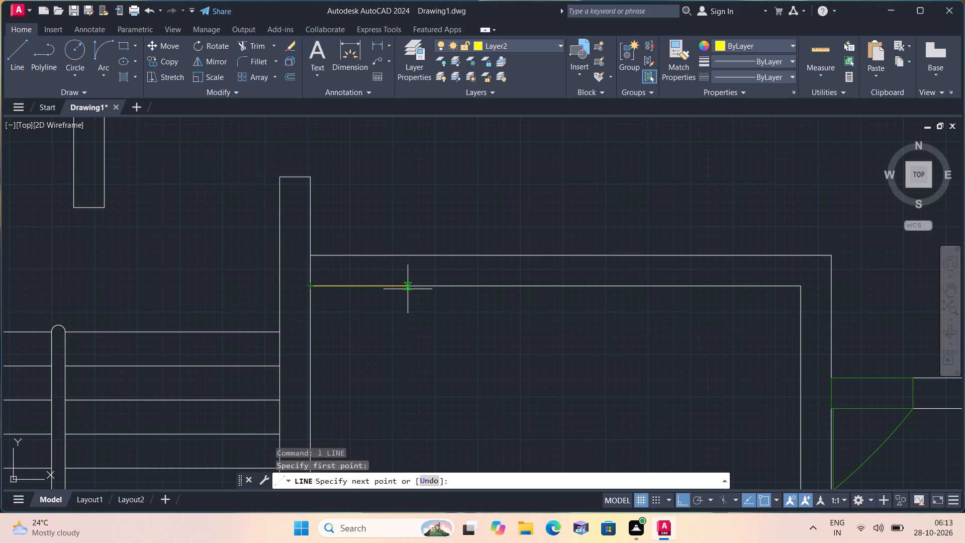
pyautogui.press('3')
pyautogui.press("'")
pyautogui.press('space')
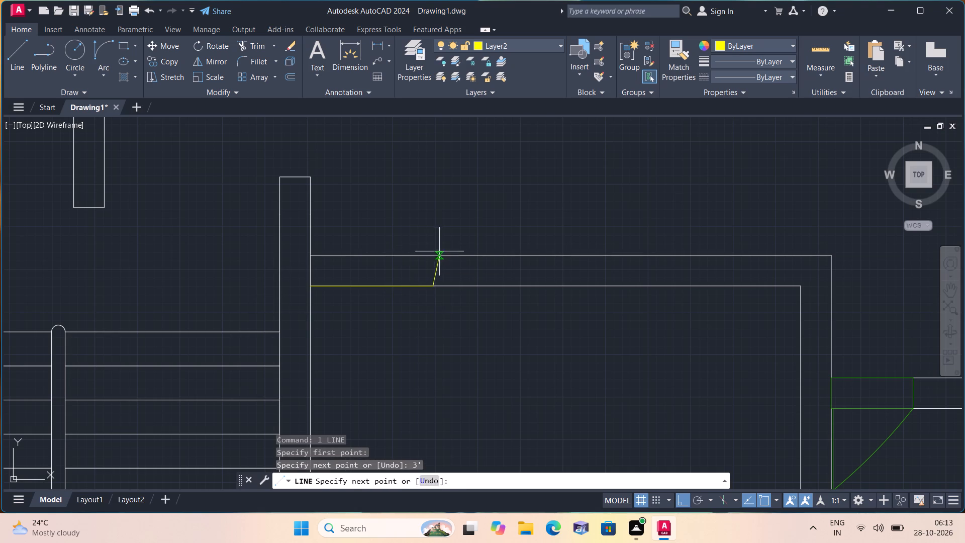
pyautogui.click(433, 255)
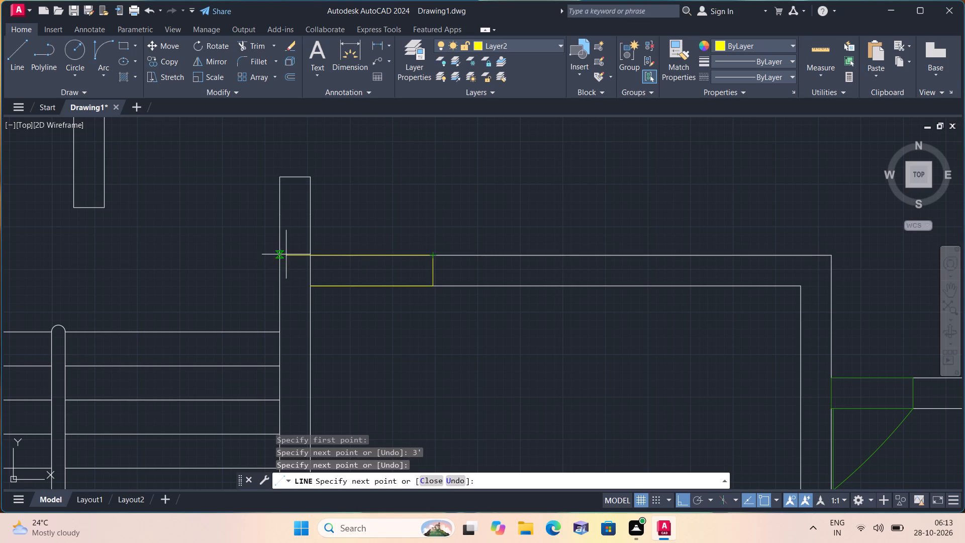
pyautogui.click(308, 251)
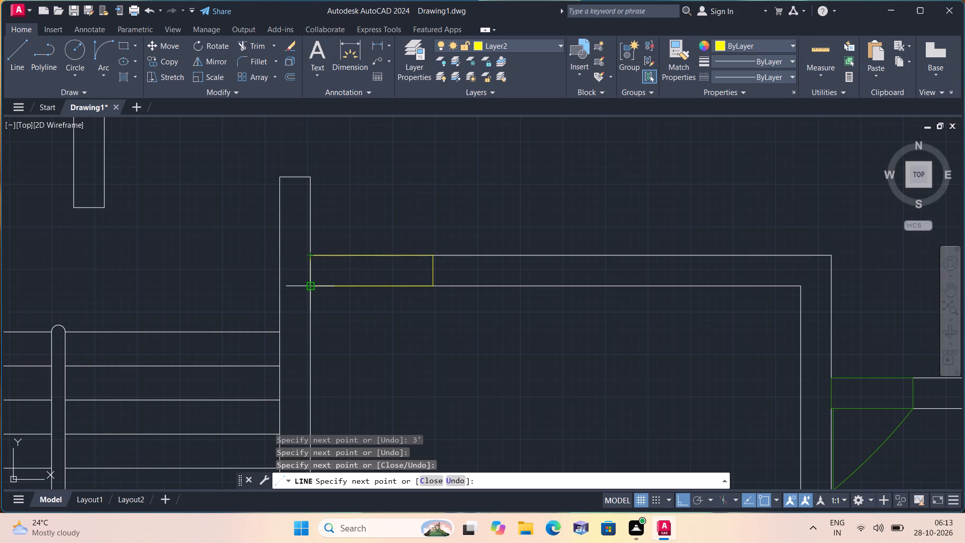
pyautogui.click(310, 284)
pyautogui.press('space')
# Trim the wall lines and the overlapping outline lines between the two jambs of the new opening.
pyautogui.write('trim')
pyautogui.press('space')
pyautogui.moveTo(343, 210); pyautogui.dragTo(346, 235)
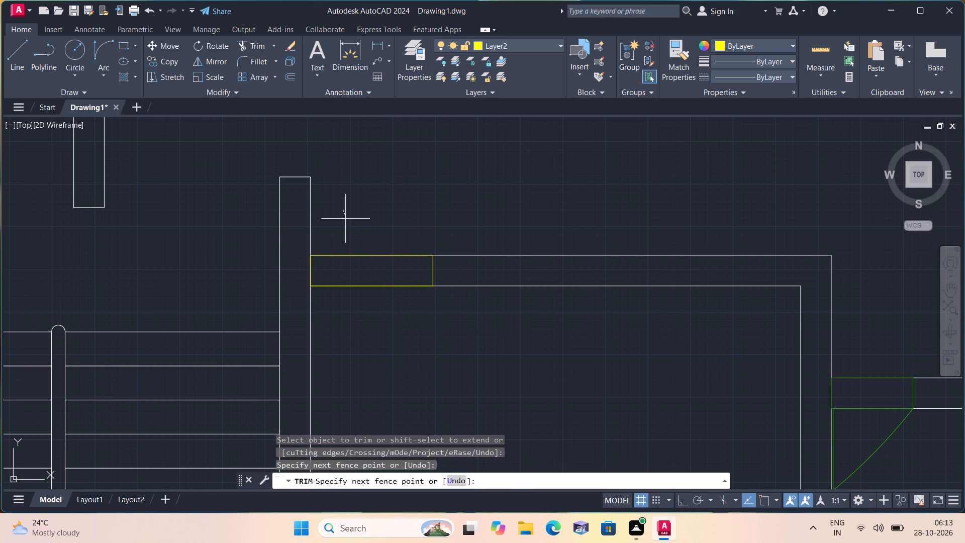
pyautogui.moveTo(346, 235); pyautogui.dragTo(364, 311)
pyautogui.press('space')
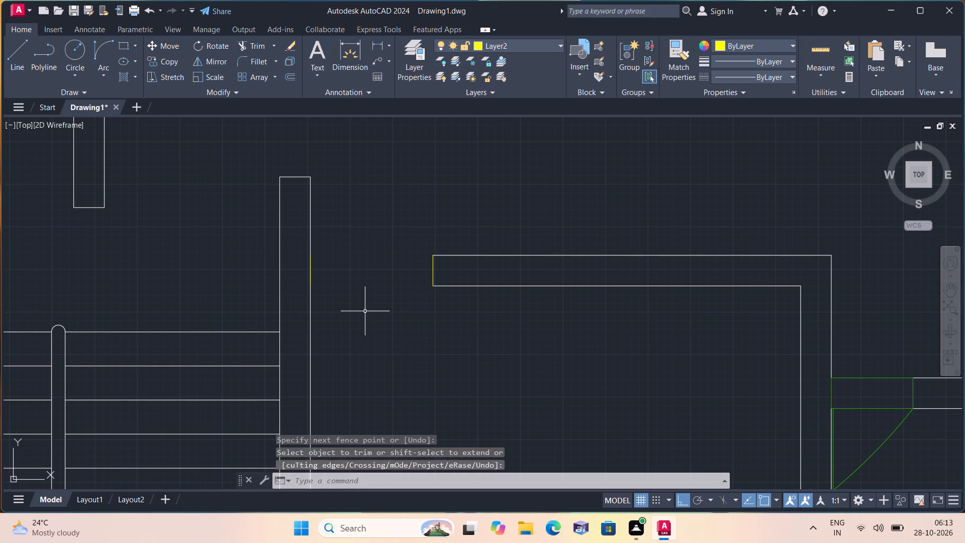
# Redraw the opening's north and south edges as two lines between its west and east jambs.
pyautogui.write('l')
pyautogui.press('space')
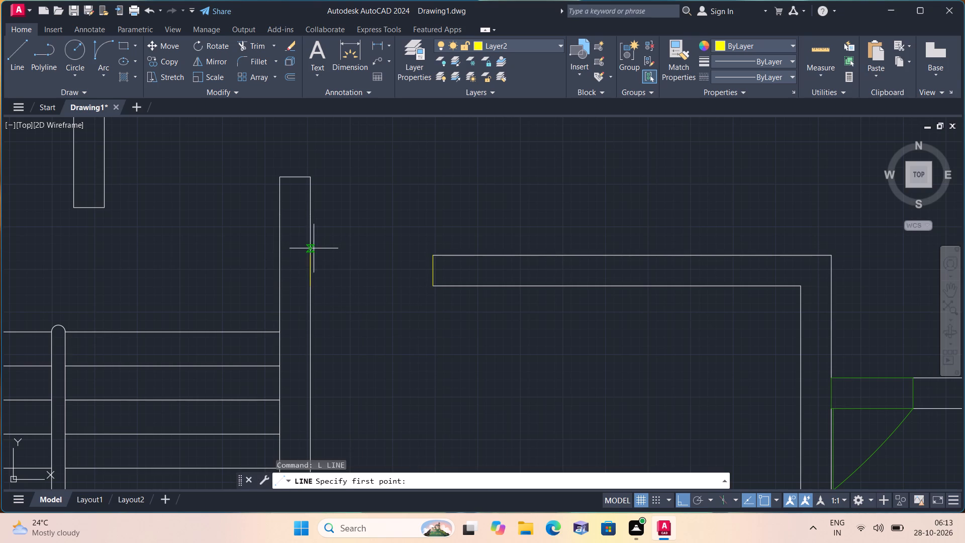
pyautogui.scroll(2, 312, 267)
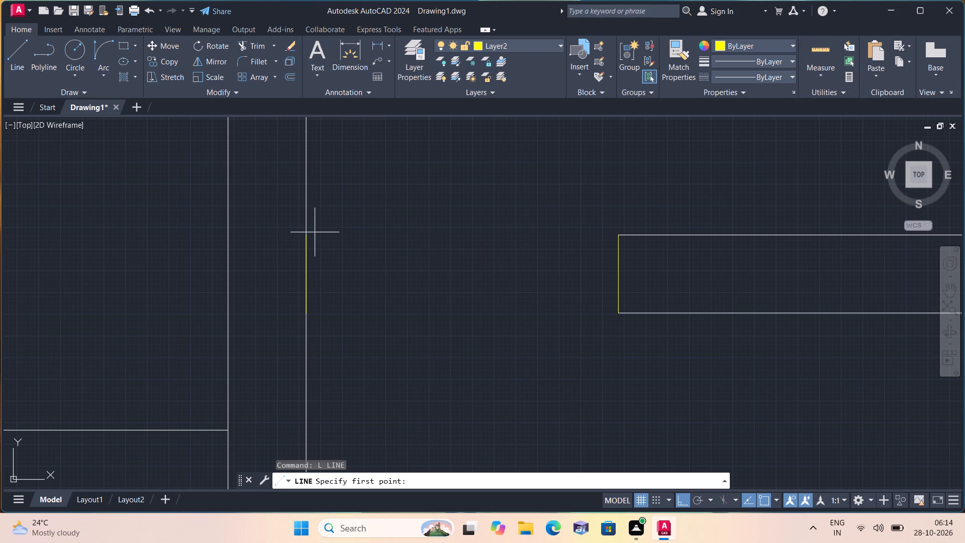
pyautogui.click(308, 234)
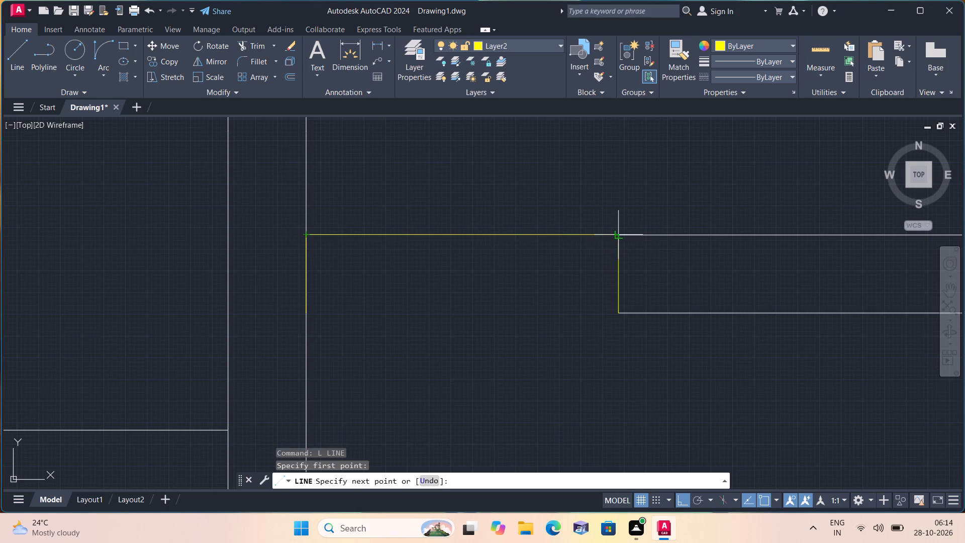
pyautogui.click(619, 237)
pyautogui.press('space')
pyautogui.press('space')
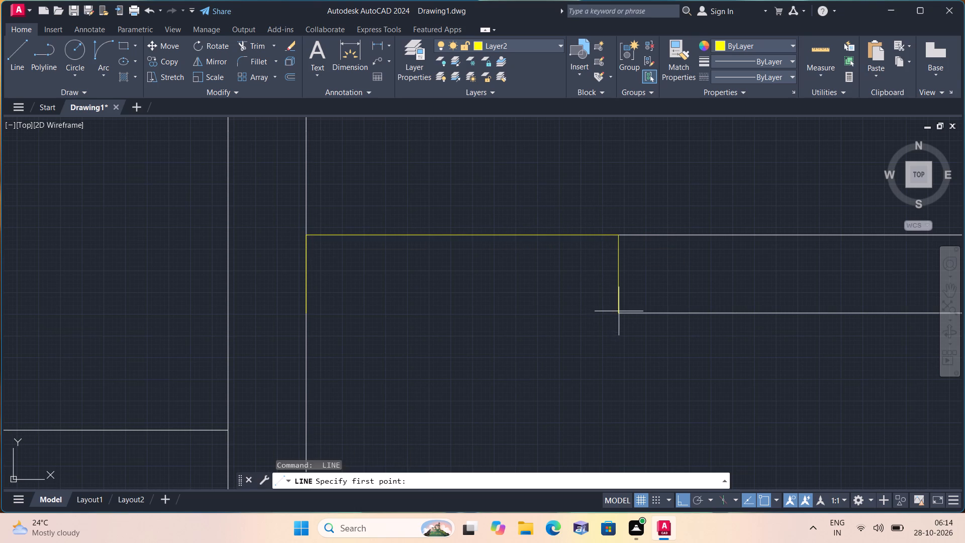
pyautogui.click(619, 309)
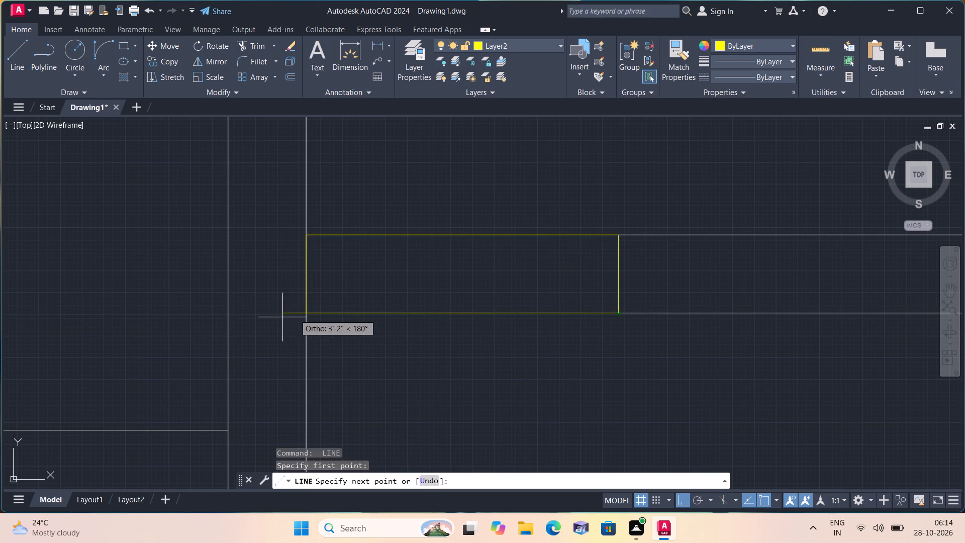
pyautogui.click(307, 313)
pyautogui.press('space')
# Draw a 3' line south from the opening's south edge, just beside its west end, as the door leaf.
pyautogui.scroll(1, 320, 321)
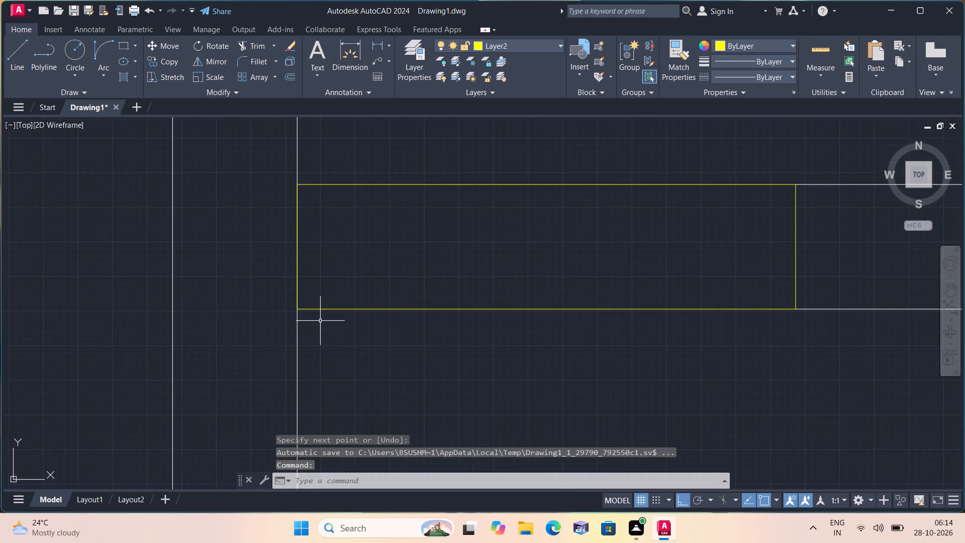
pyautogui.press('space')
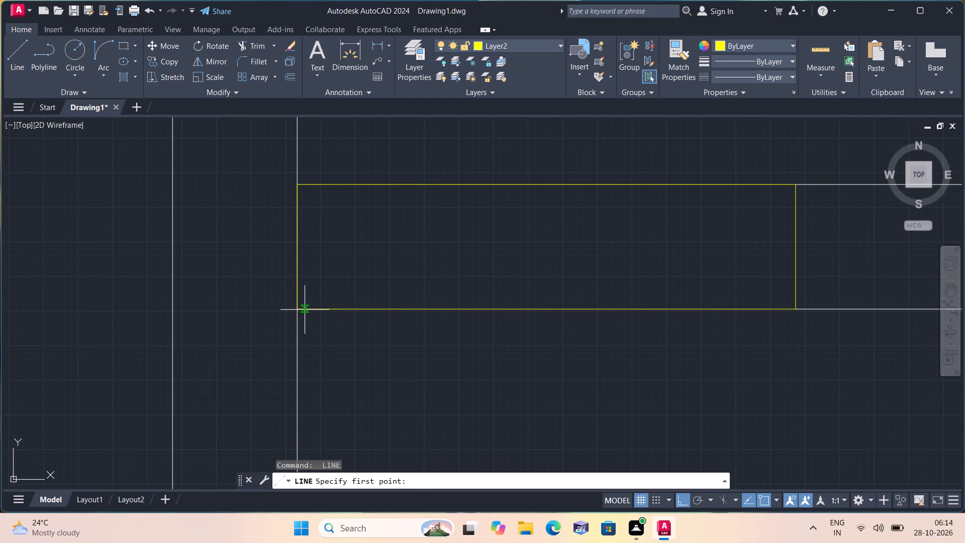
pyautogui.click(305, 310)
pyautogui.moveTo(328, 358); pyautogui.dragTo(318, 221, button='middle')
pyautogui.scroll(-1, 319, 304)
pyautogui.scroll(-1, 318, 214)
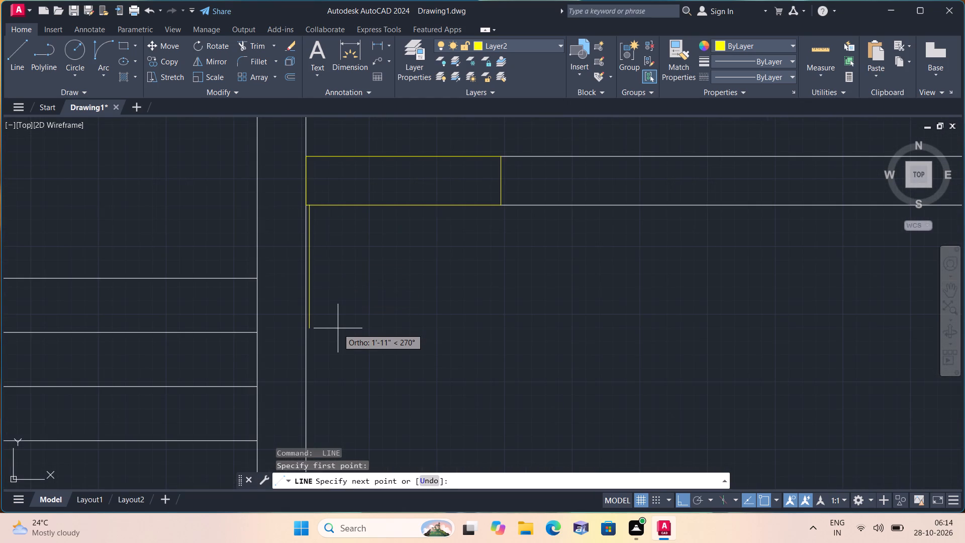
pyautogui.write("3'")
pyautogui.press('space')
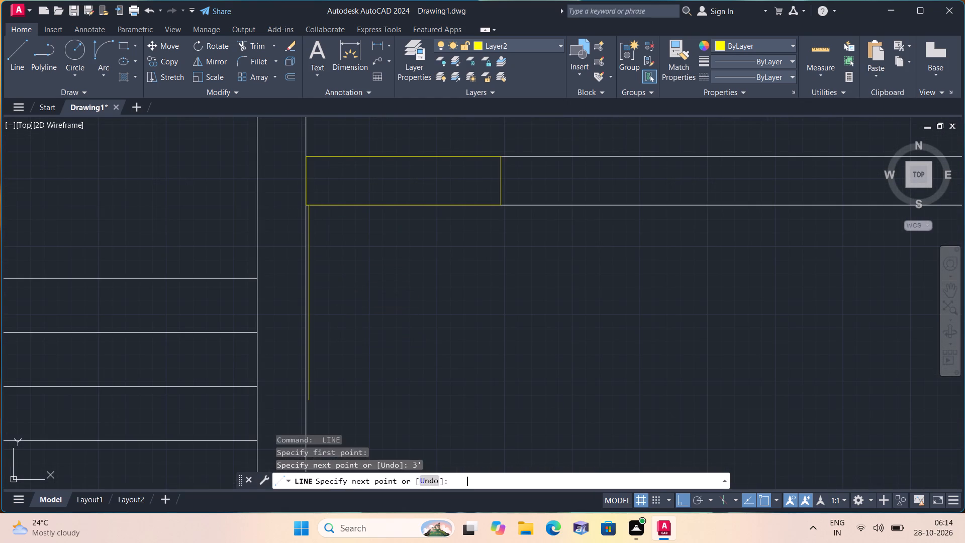
pyautogui.press('space')
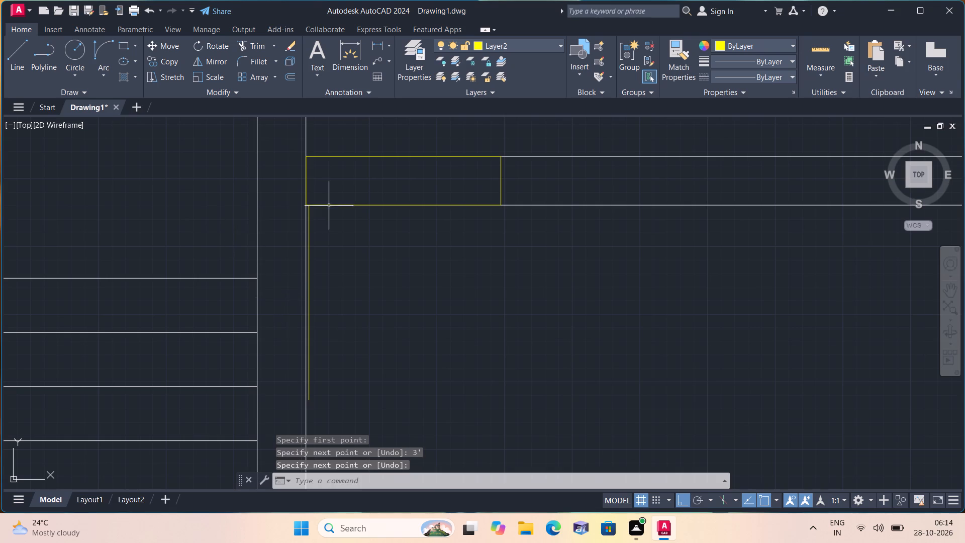
# Draw a Start, End, Direction arc from the leaf's free south end to the opening's southeast corner, with an eastward start tangent.
pyautogui.click(104, 73)
pyautogui.click(145, 225)
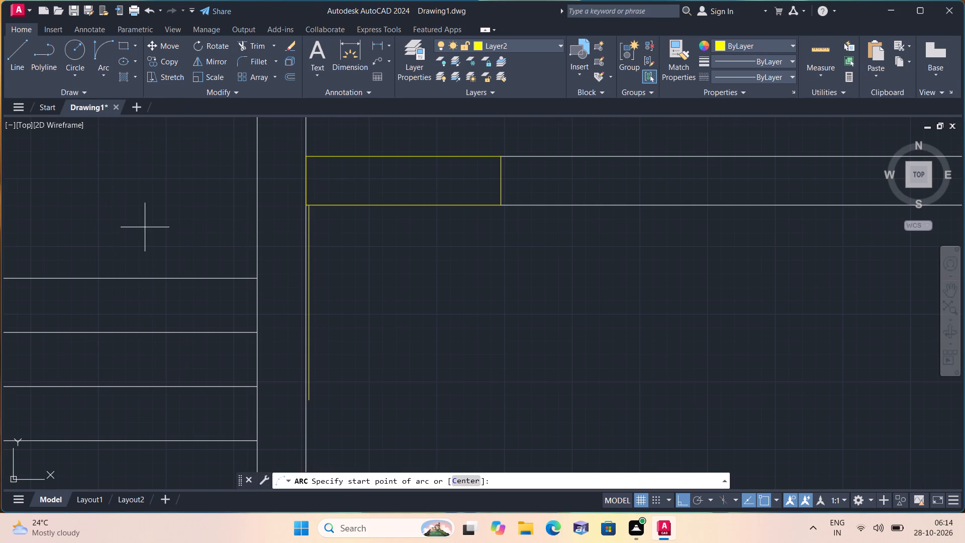
pyautogui.click(312, 399)
pyautogui.click(500, 209)
pyautogui.click(497, 234)
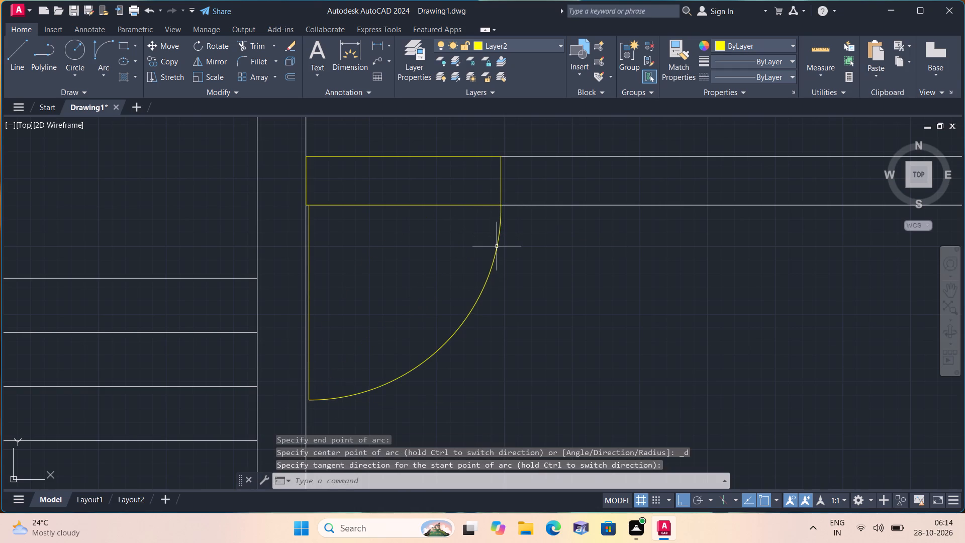
# Flatten the new door's swing arc by moving its midpoint inward toward the hinge, in two successive stretches.
pyautogui.click(497, 246)
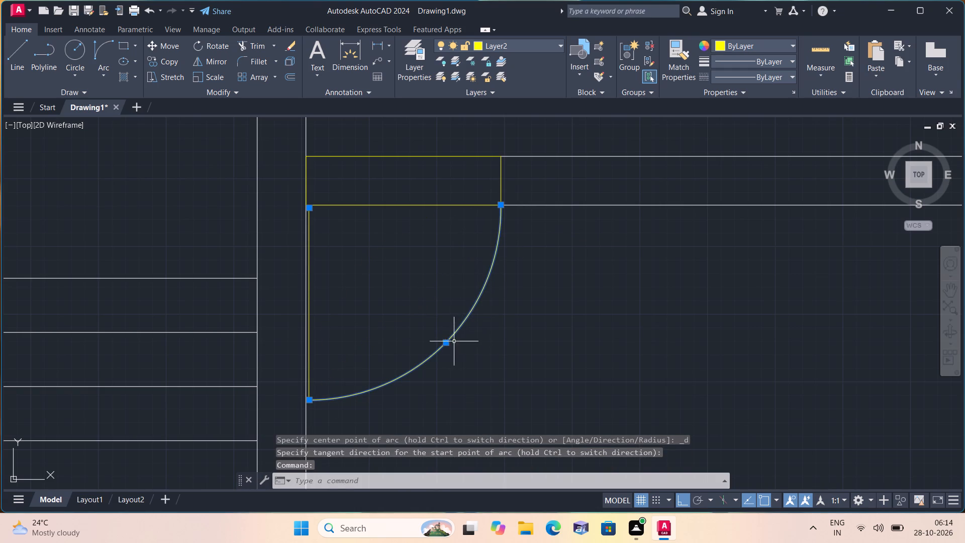
pyautogui.click(445, 343)
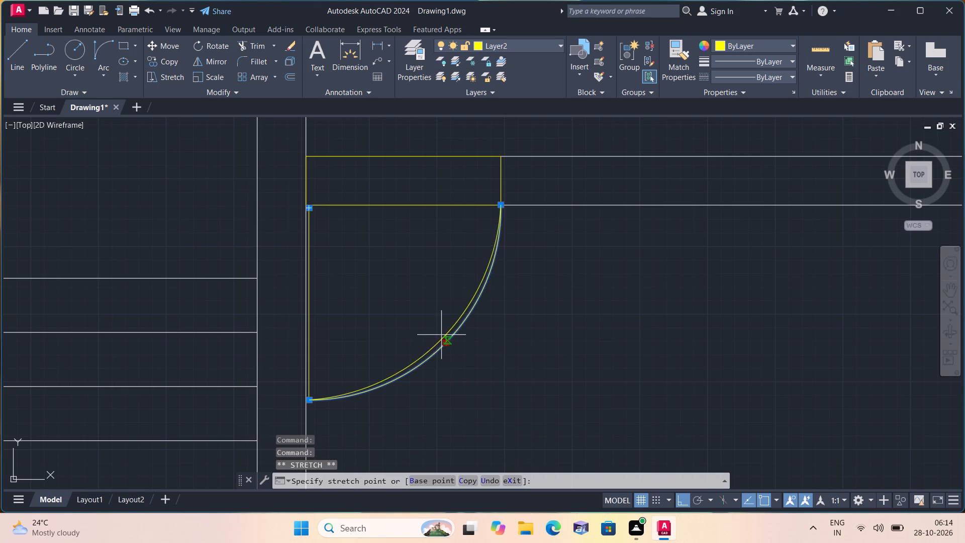
pyautogui.click(416, 279)
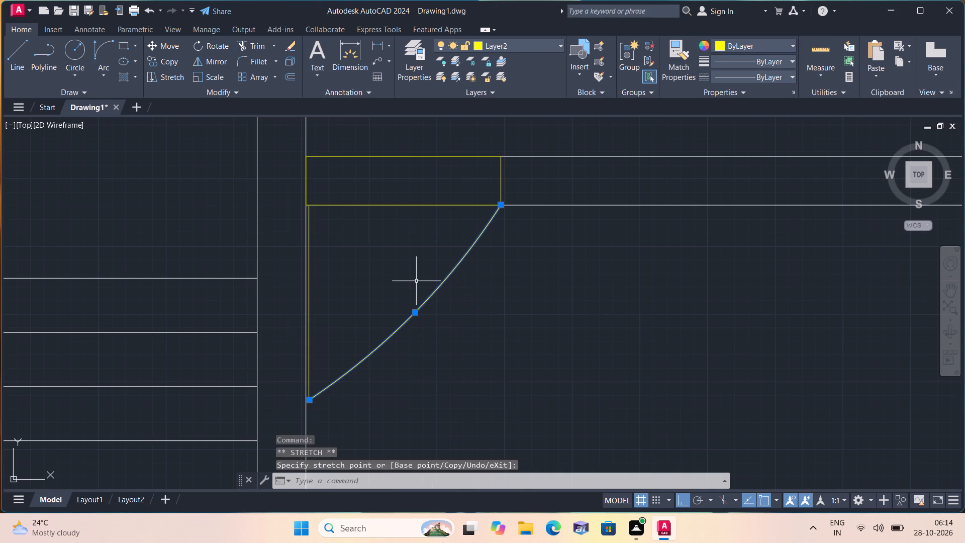
pyautogui.click(415, 310)
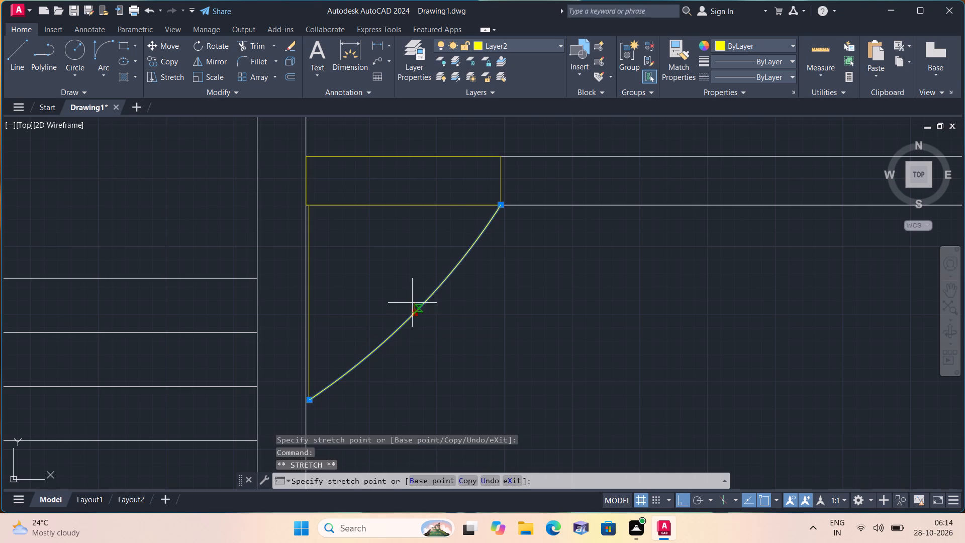
pyautogui.click(410, 301)
pyautogui.press('Escape')
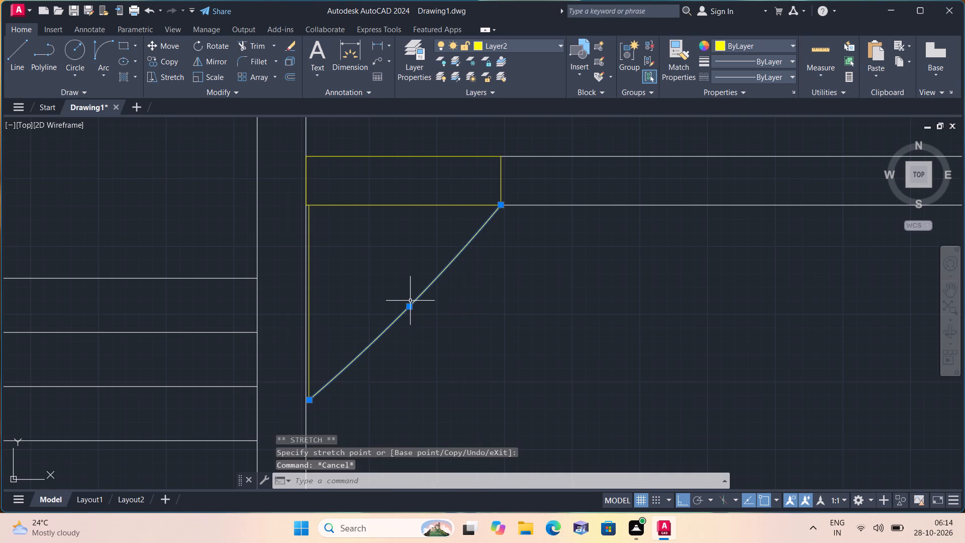
# Make layer 0 the current layer.
pyautogui.scroll(-1, 514, 285)
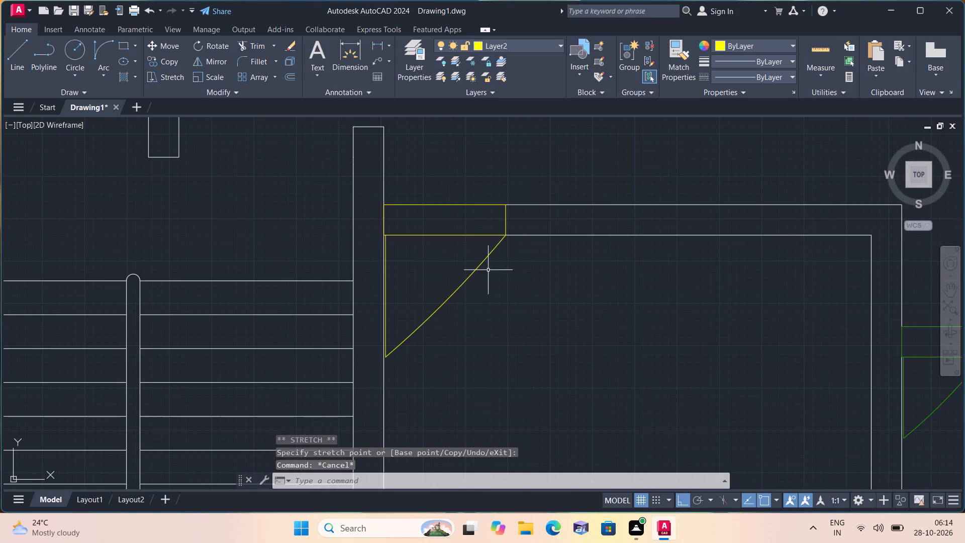
pyautogui.scroll(-1, 491, 301)
pyautogui.moveTo(502, 315); pyautogui.dragTo(465, 275, button='middle')
pyautogui.scroll(-1, 498, 313)
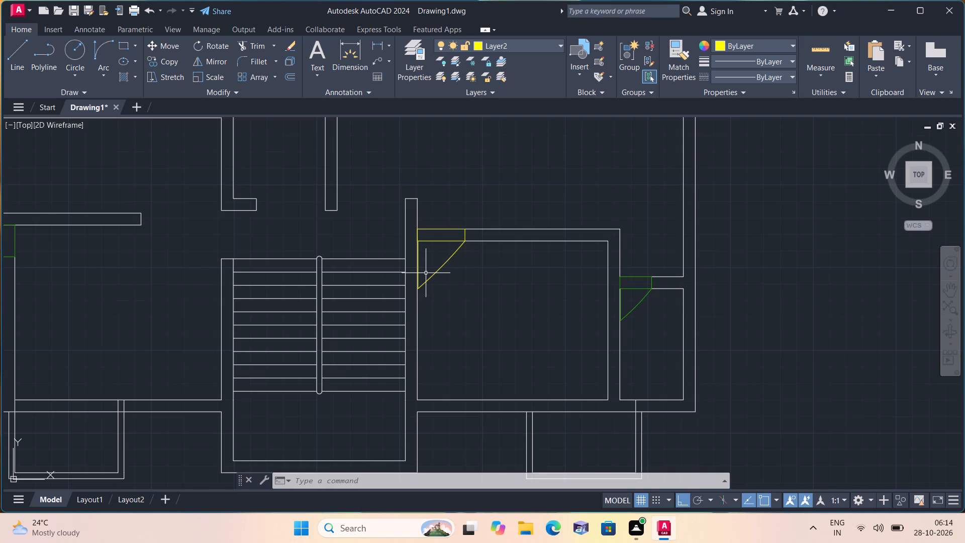
pyautogui.scroll(-2, 623, 360)
pyautogui.moveTo(624, 361); pyautogui.dragTo(609, 353, button='middle')
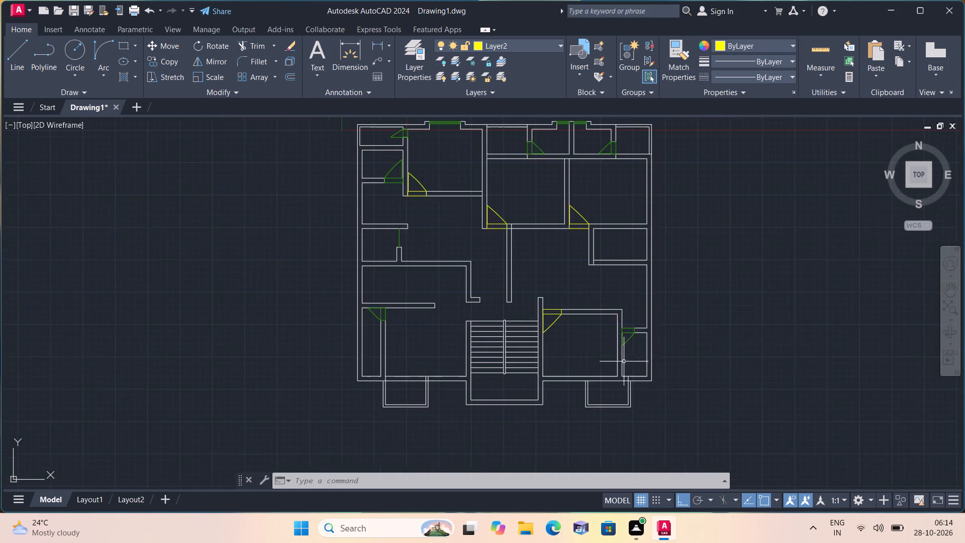
pyautogui.moveTo(609, 353); pyautogui.dragTo(574, 282, button='middle')
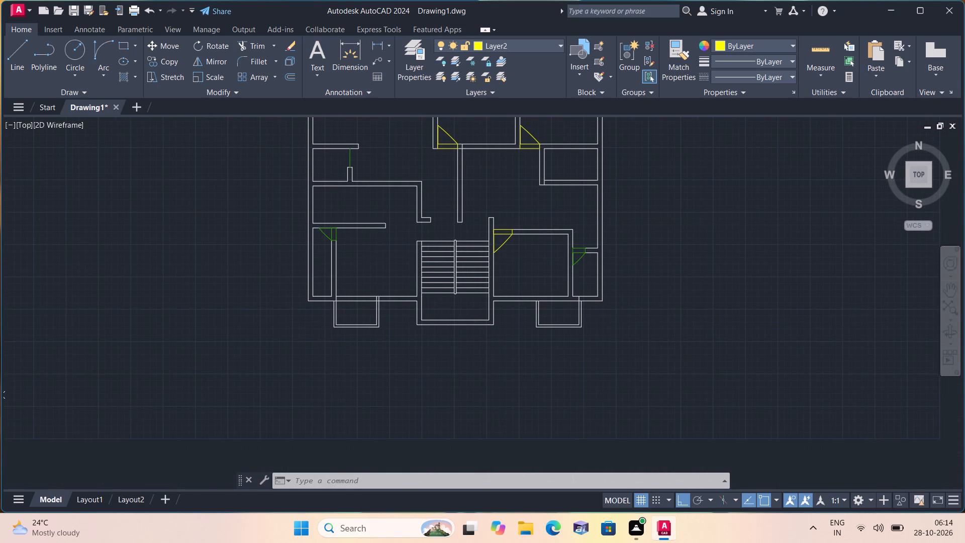
pyautogui.moveTo(559, 276); pyautogui.dragTo(548, 297, button='middle')
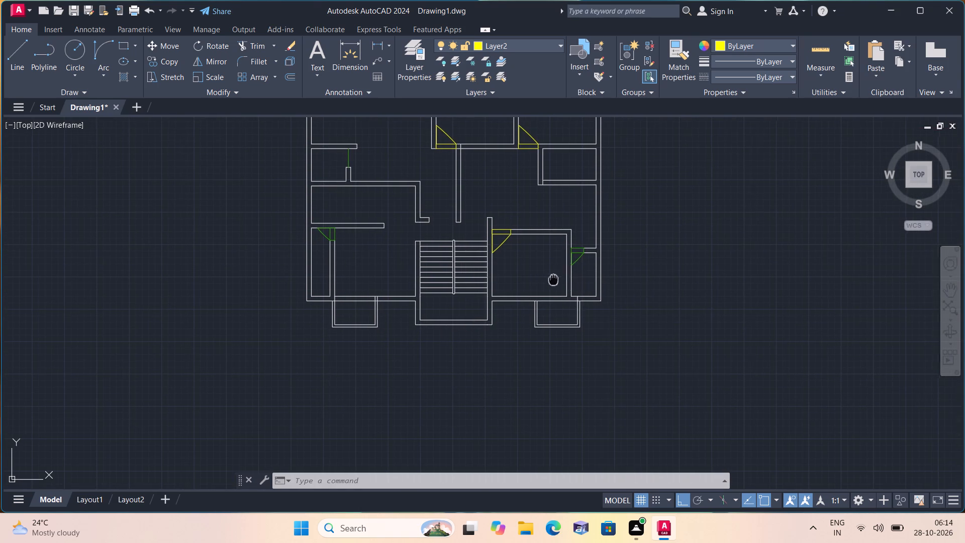
pyautogui.moveTo(548, 297); pyautogui.dragTo(495, 353, button='middle')
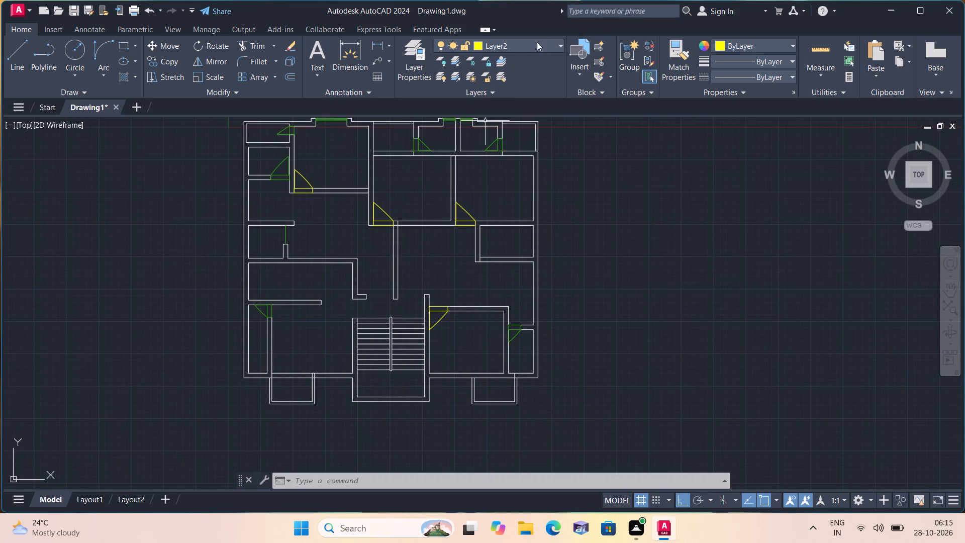
pyautogui.click(537, 42)
pyautogui.click(506, 58)
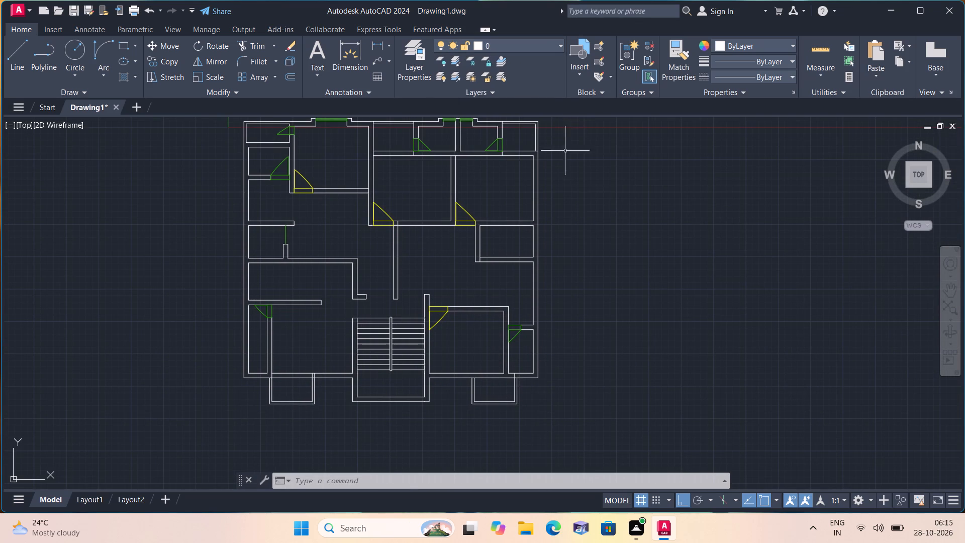
# Label the small northwest corner room with two-line multiline text: BALCONY, and below it 4'-6"X3'-0"'.
pyautogui.moveTo(570, 164); pyautogui.dragTo(481, 245, button='middle')
pyautogui.scroll(-1, 538, 180)
pyautogui.scroll(1, 358, 247)
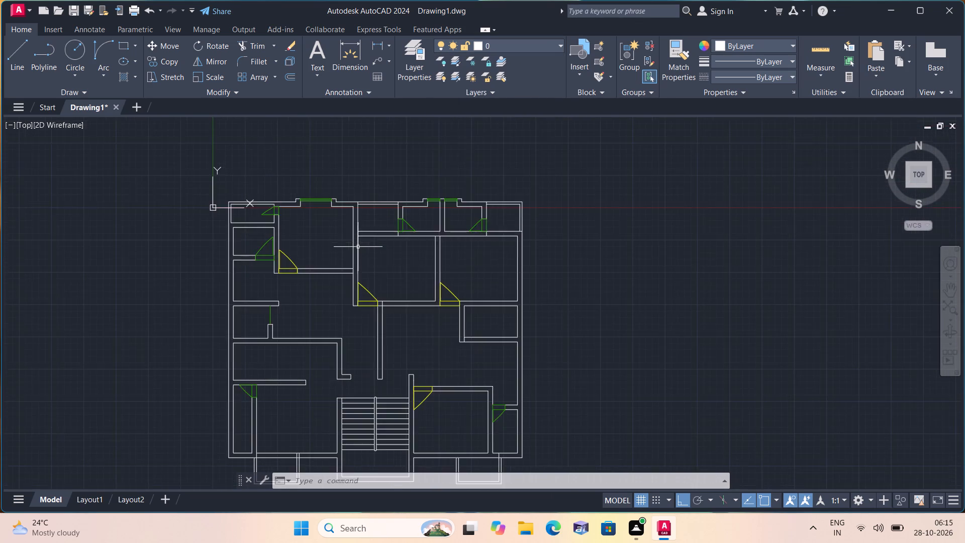
pyautogui.scroll(2, 344, 244)
pyautogui.moveTo(330, 238); pyautogui.dragTo(392, 280, button='middle')
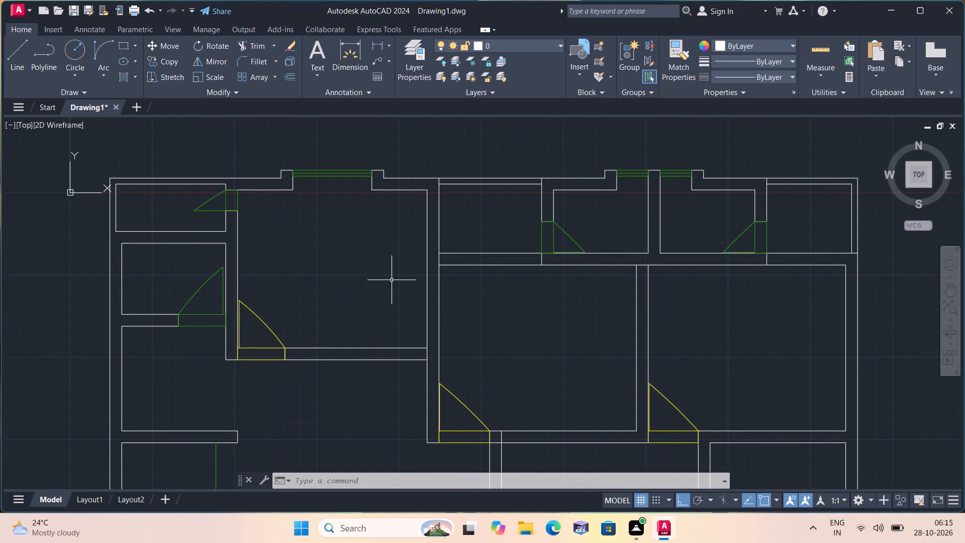
pyautogui.write('mt')
pyautogui.press('space')
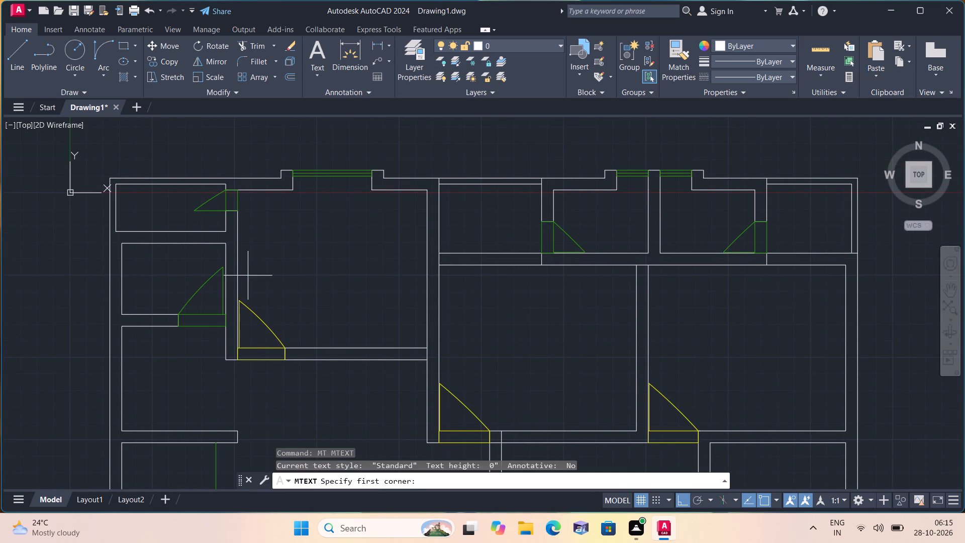
pyautogui.moveTo(242, 269); pyautogui.dragTo(349, 265, button='middle')
pyautogui.scroll(2, 233, 205)
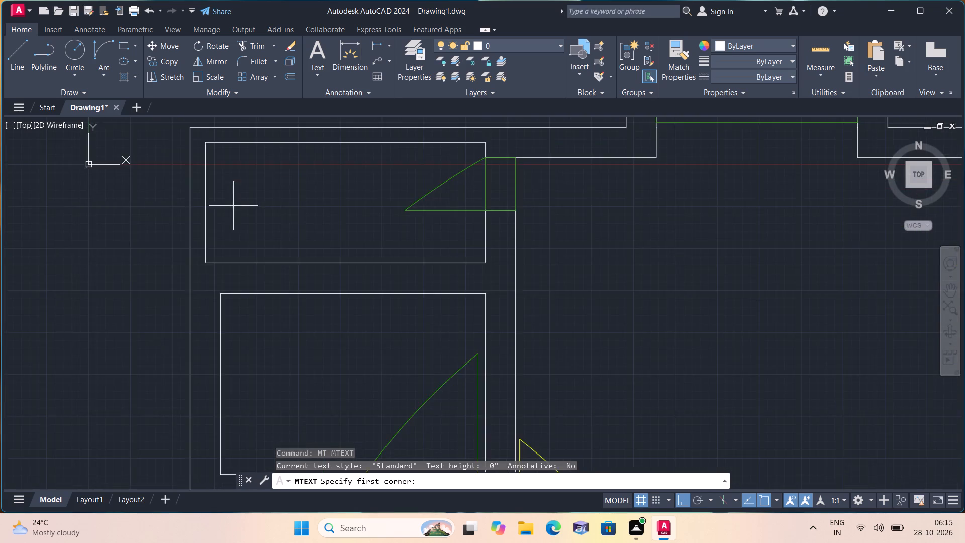
pyautogui.scroll(1, 248, 209)
pyautogui.click(253, 212)
pyautogui.doubleClick(254, 215)
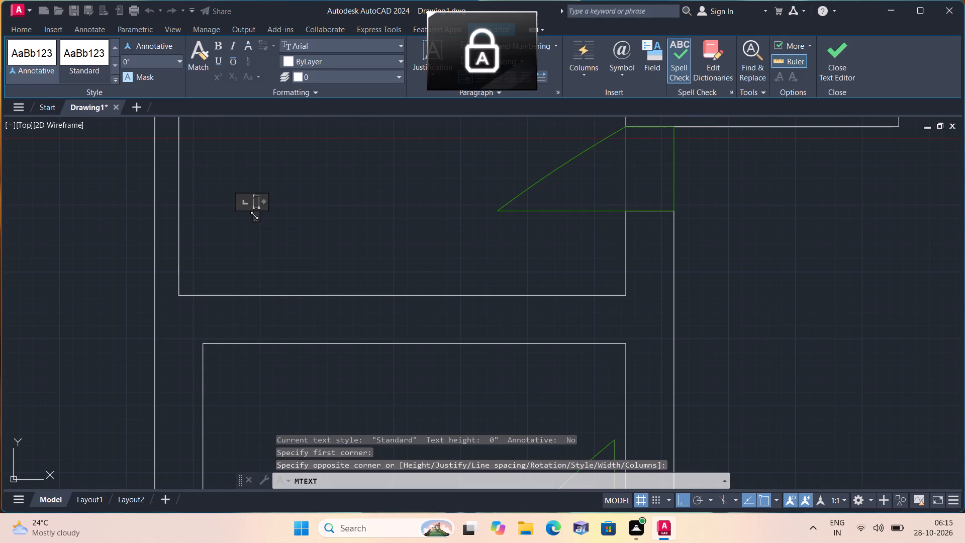
pyautogui.write('BALCONY')
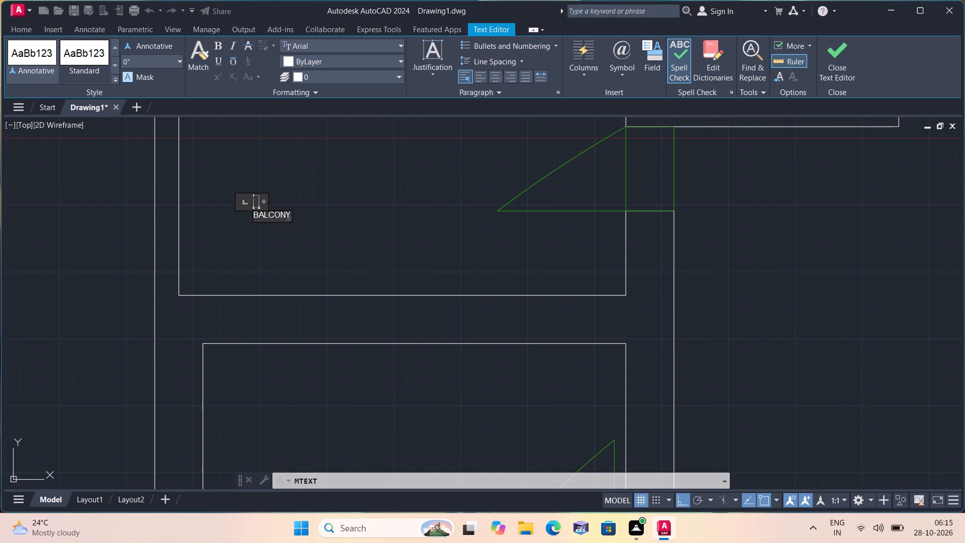
pyautogui.press('Return')
pyautogui.write("4'-")
pyautogui.write('6"')
pyautogui.press('x')
pyautogui.write('3\'-0"\'')
pyautogui.click(451, 206)
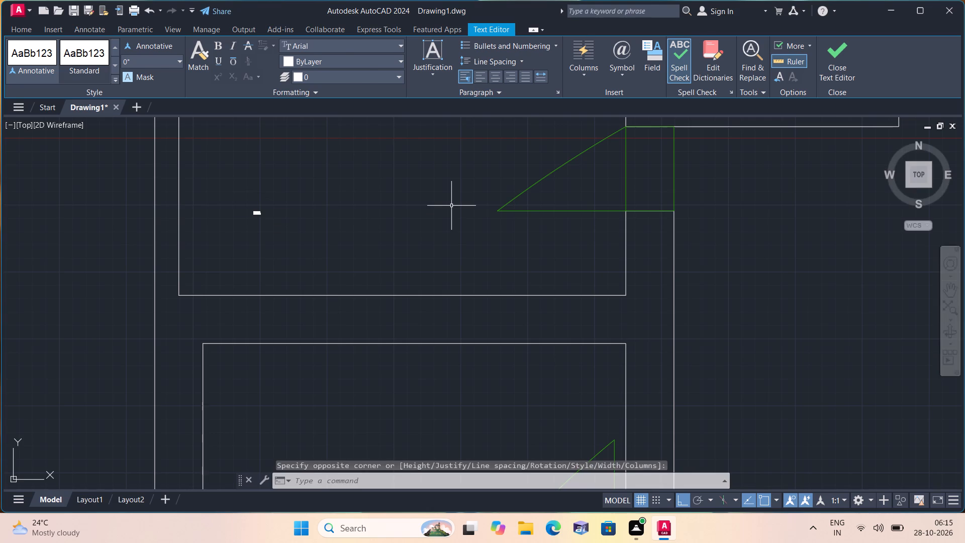
# Label the room just south of the balcony with two-line multiline text: TOILET, and below it 6'-7"X4'-6".
pyautogui.scroll(-1, 450, 206)
pyautogui.moveTo(449, 206); pyautogui.dragTo(381, 143, button='middle')
pyautogui.scroll(-2, 375, 135)
pyautogui.scroll(-1, 452, 188)
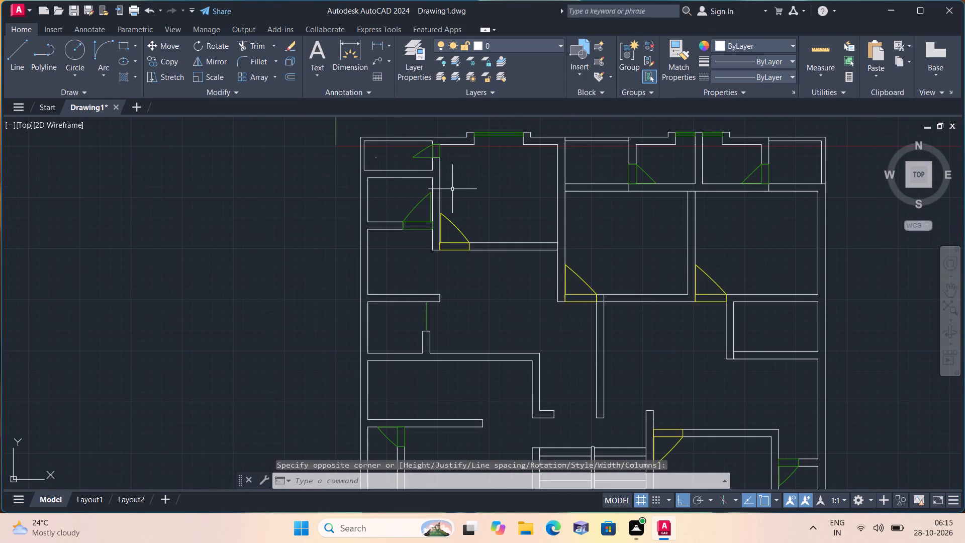
pyautogui.press('space')
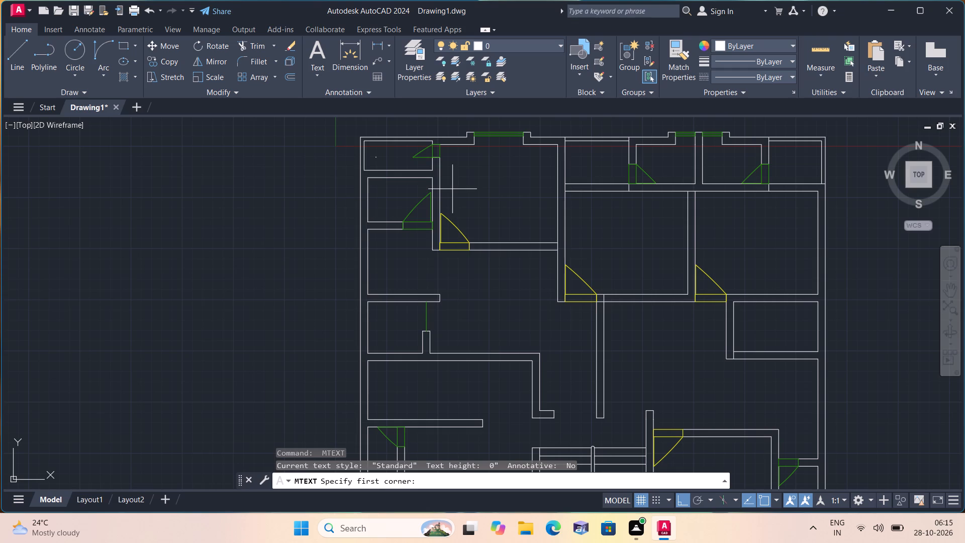
pyautogui.scroll(1, 405, 219)
pyautogui.doubleClick(385, 186)
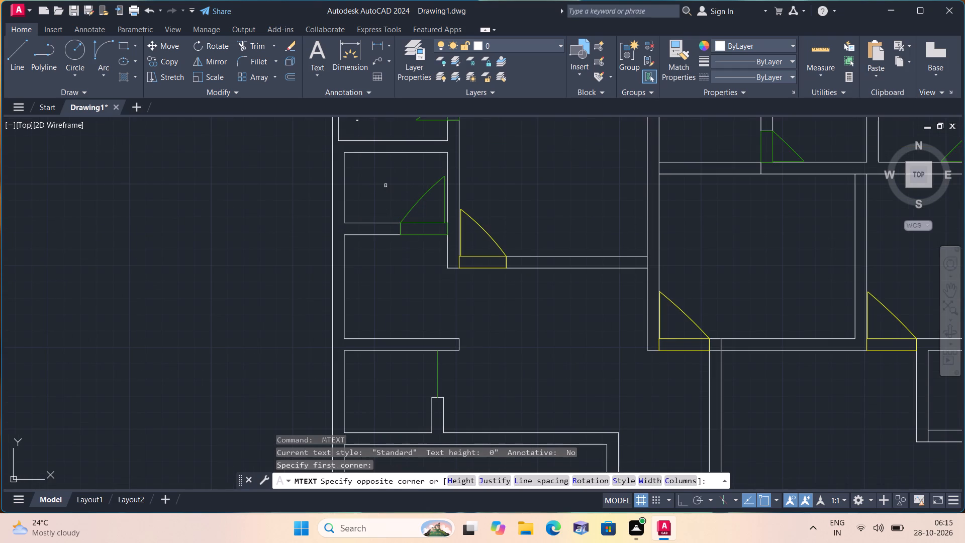
pyautogui.click(385, 186)
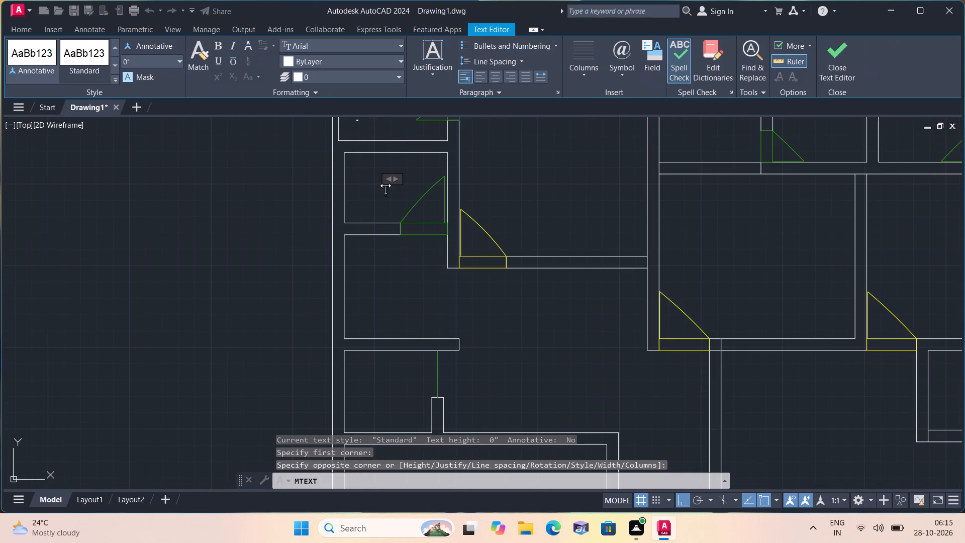
pyautogui.write('TOILET')
pyautogui.press('Return')
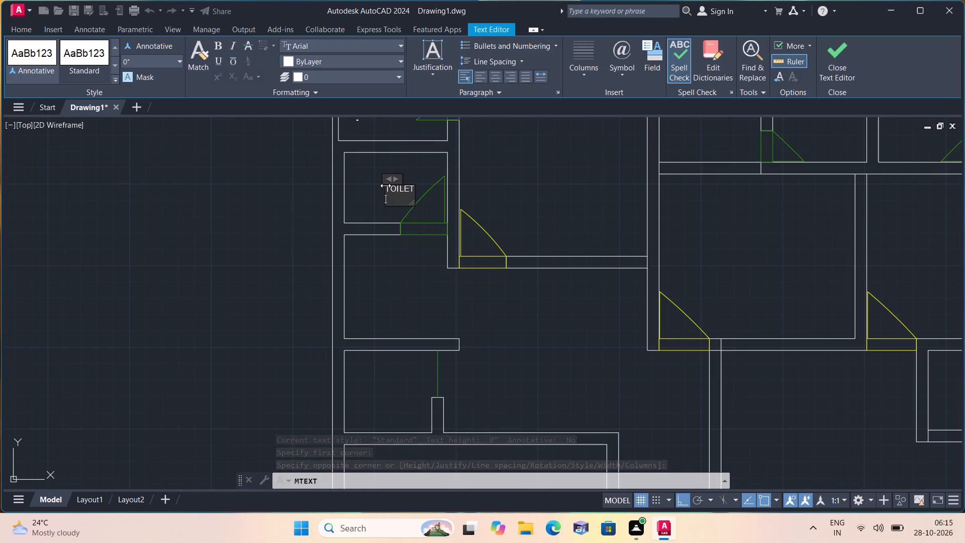
pyautogui.write("6'-")
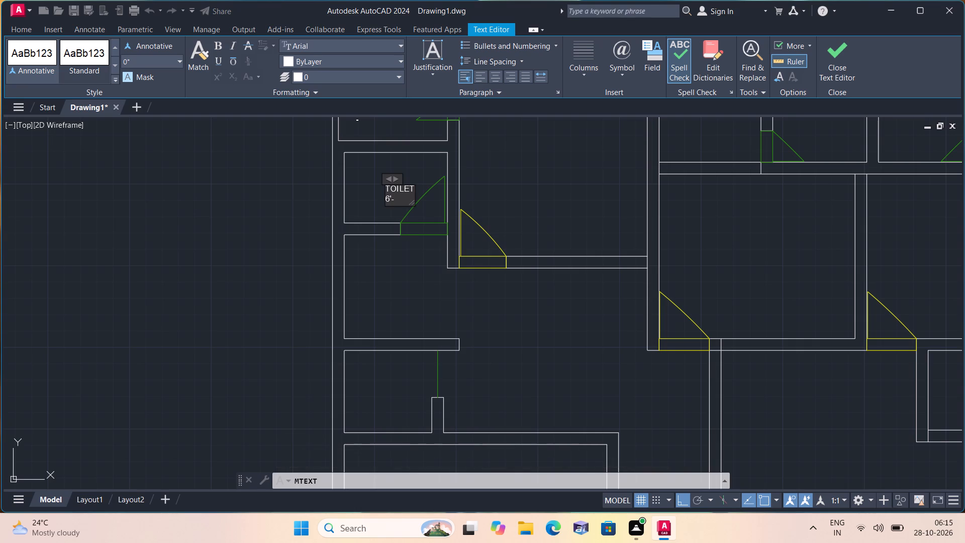
pyautogui.write('7"')
pyautogui.press('x')
pyautogui.write("4'-6")
pyautogui.hotkey('shift', '"')
pyautogui.click(397, 271)
# Tag the yellow door at the southwest corner of the room east of the toilet with the multiline text D2.
pyautogui.scroll(-1, 398, 271)
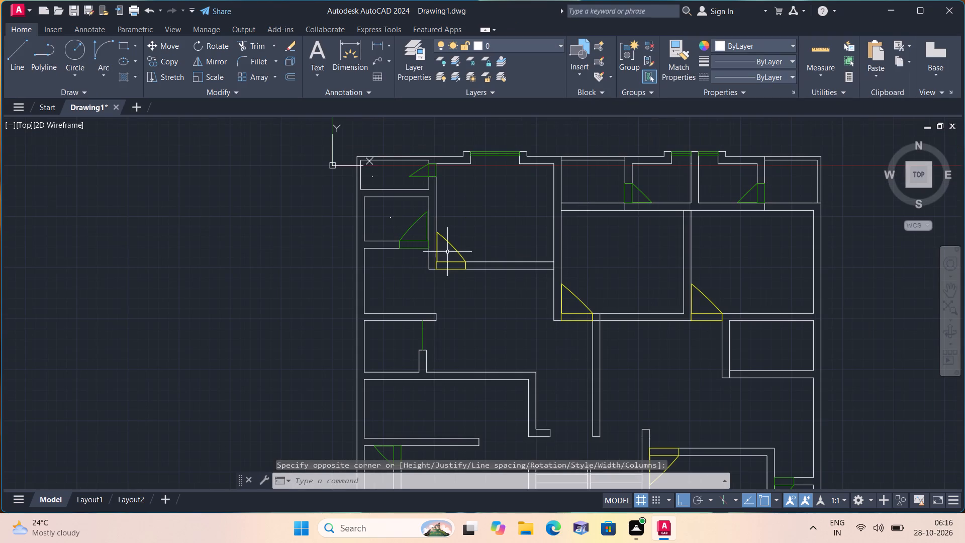
pyautogui.scroll(1, 484, 238)
pyautogui.scroll(2, 406, 271)
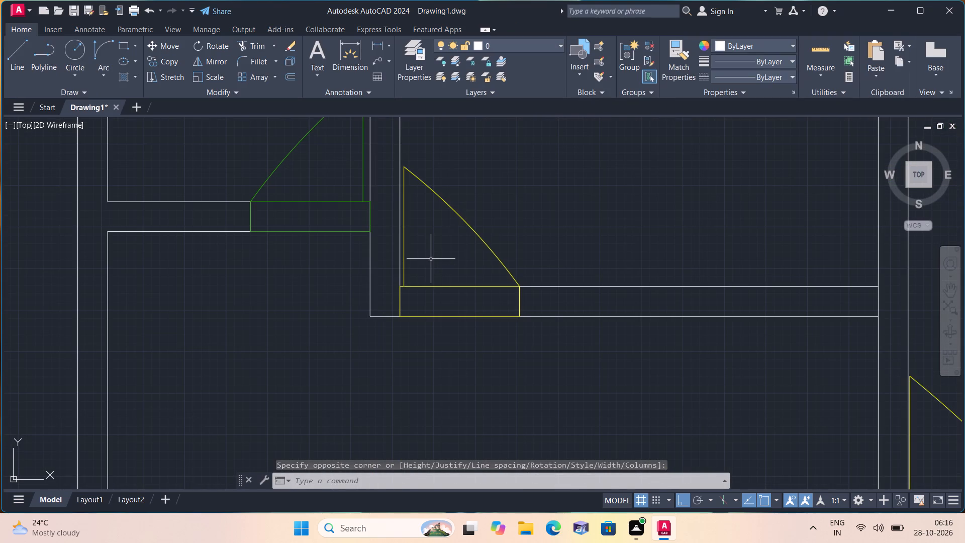
pyautogui.press('space')
pyautogui.tripleClick(431, 259)
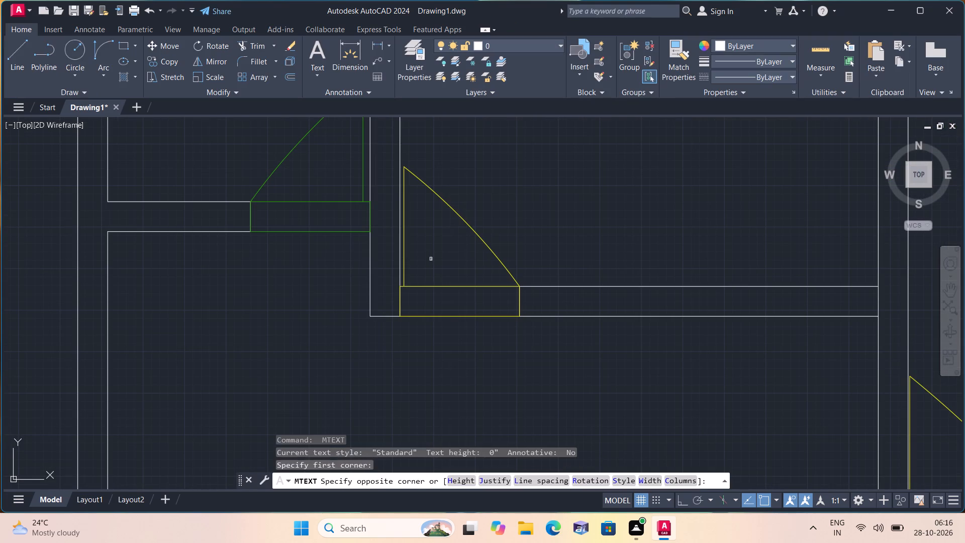
pyautogui.press('d')
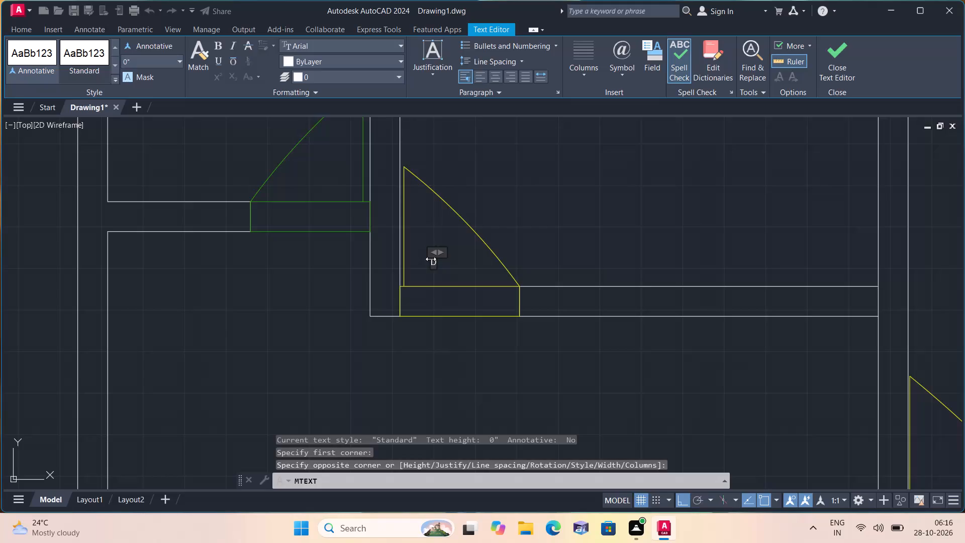
pyautogui.press('2')
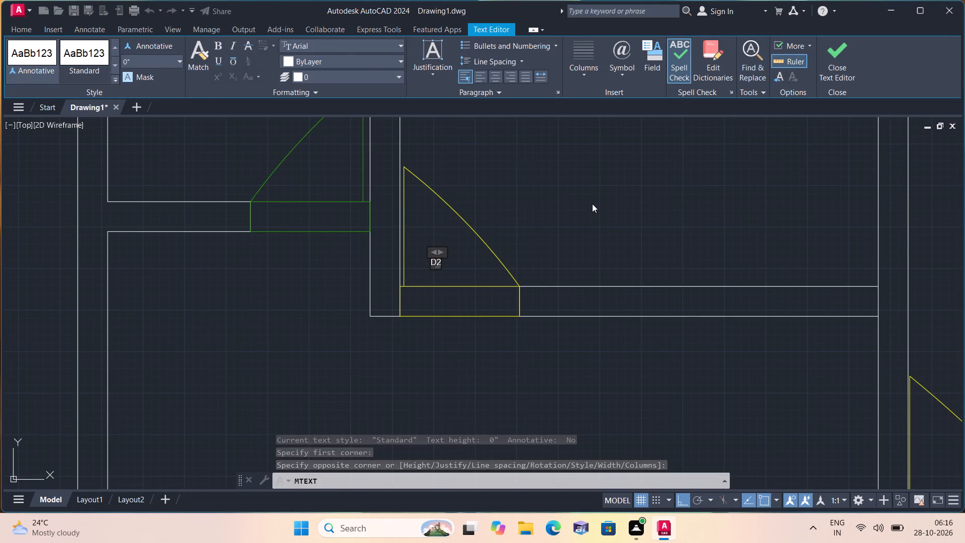
pyautogui.click(592, 204)
# Label the room east of the balcony and toilet with two-line multiline text: BEDROOM, and below it 12'-0"X10'-0".
pyautogui.scroll(-2, 592, 204)
pyautogui.moveTo(592, 204); pyautogui.dragTo(599, 344, button='middle')
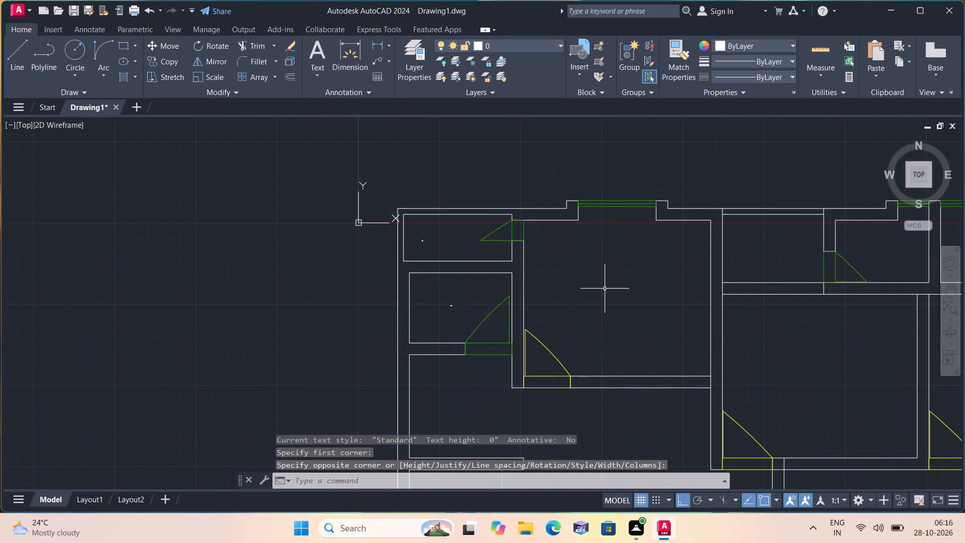
pyautogui.press('space')
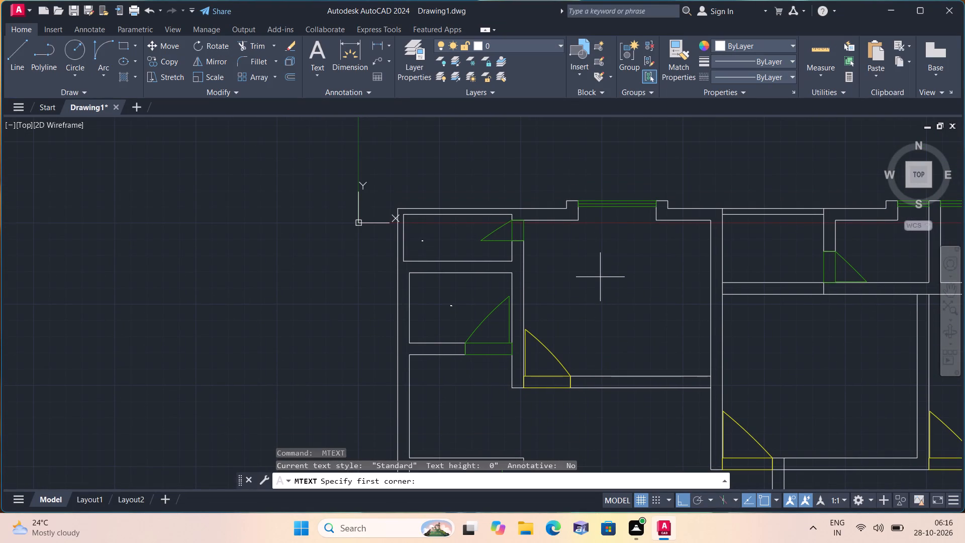
pyautogui.tripleClick(593, 267)
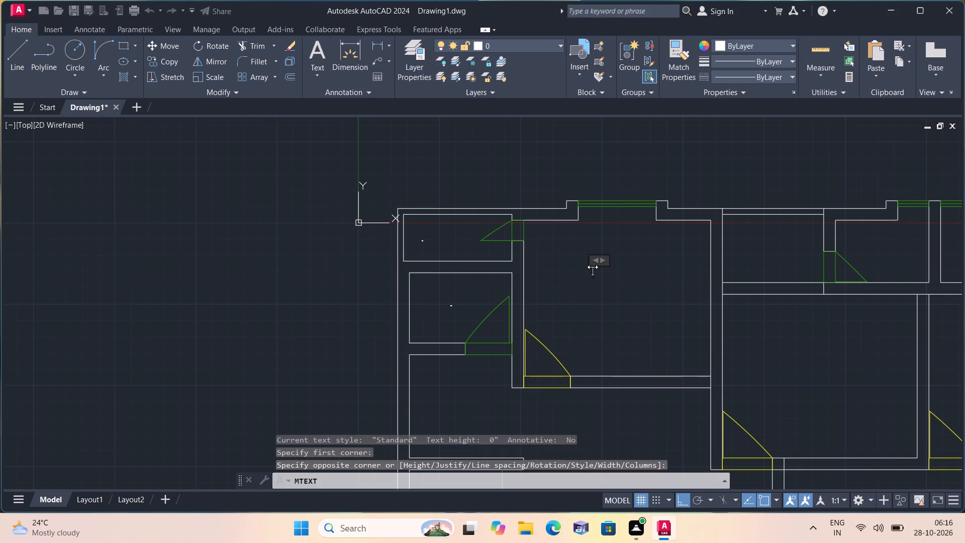
pyautogui.write('BEDROO')
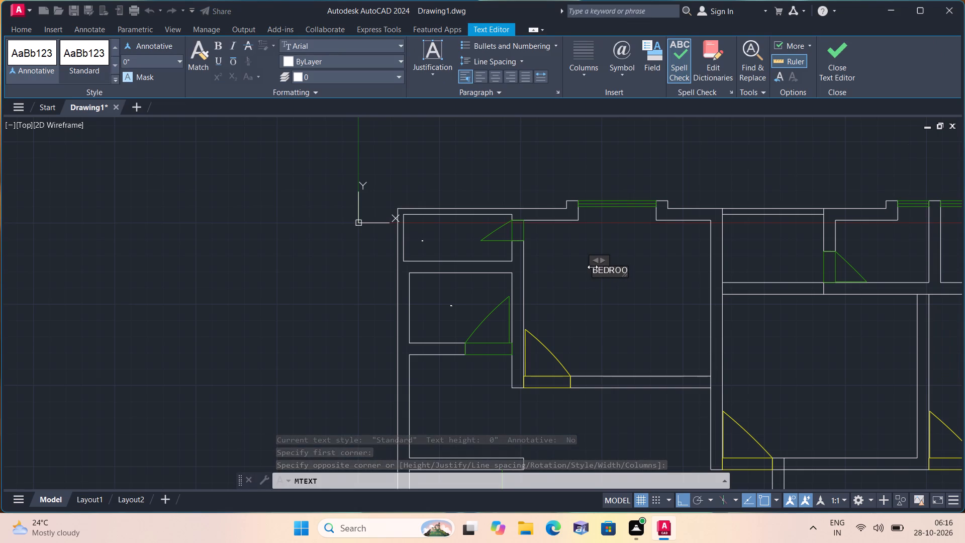
pyautogui.press('m')
pyautogui.press('Return')
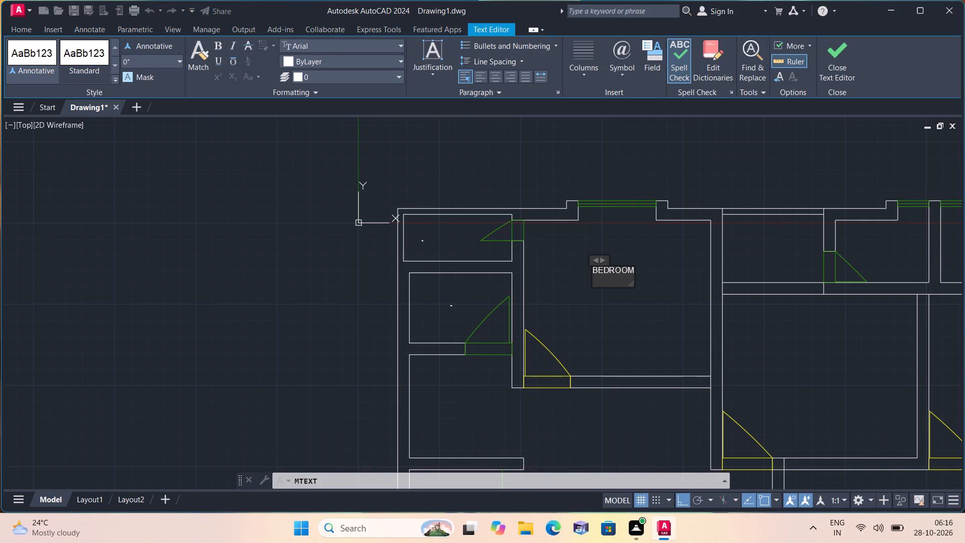
pyautogui.write("12'-")
pyautogui.write('0"X')
pyautogui.write("10'-")
pyautogui.write('0"')
pyautogui.click(607, 309)
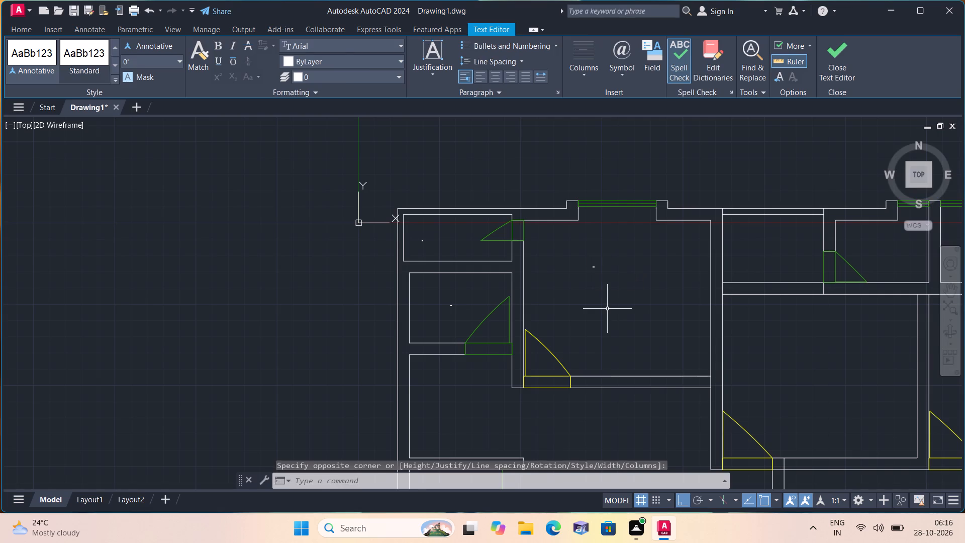
# Label the open space south of the bedroom with two-line multiline text: DRAWING/DINING, and below it 13'-5"X16'-6".
pyautogui.scroll(-1, 608, 309)
pyautogui.moveTo(620, 317); pyautogui.dragTo(545, 202, button='middle')
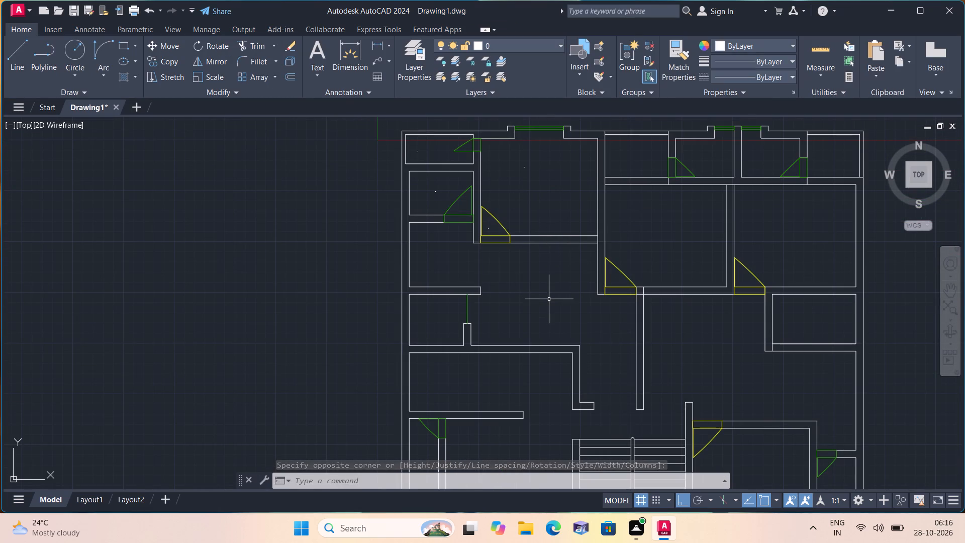
pyautogui.press('space')
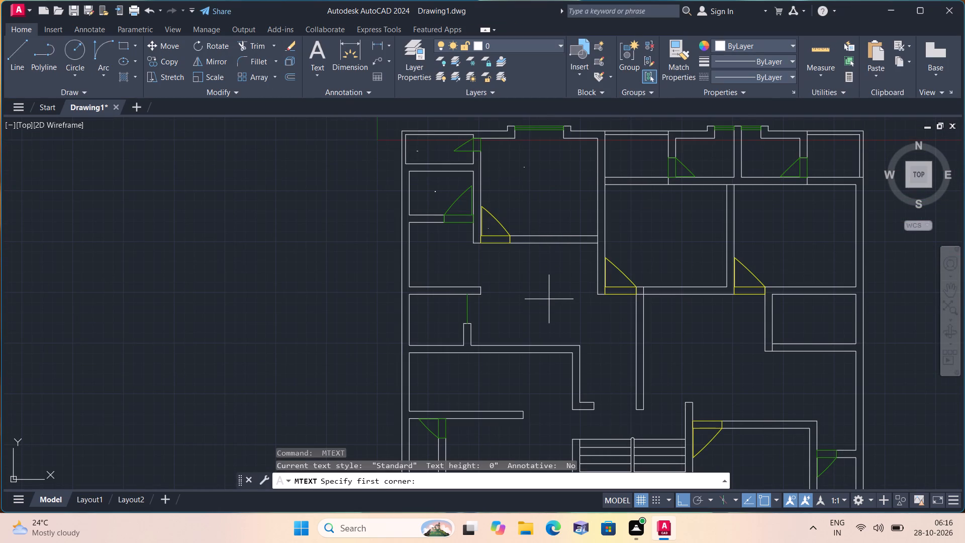
pyautogui.tripleClick(532, 312)
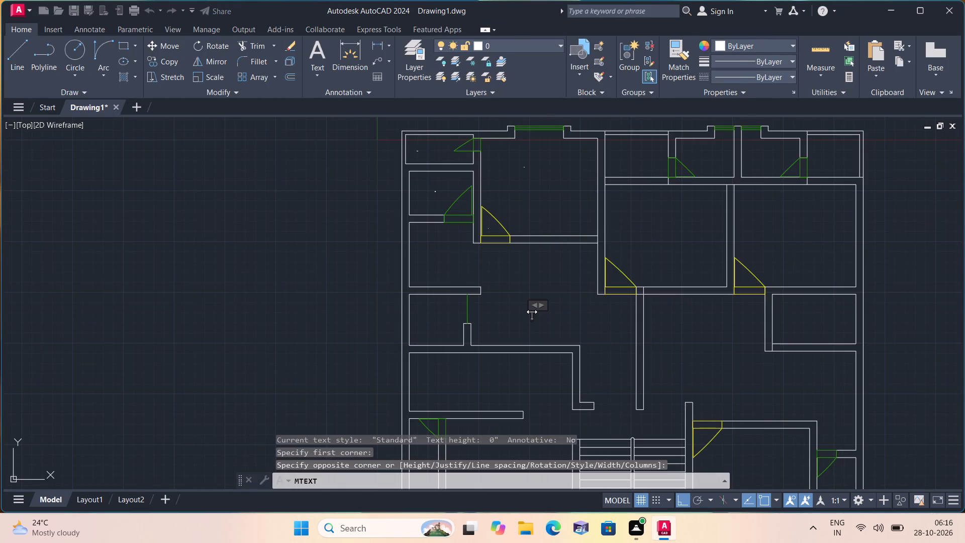
pyautogui.write('DRAW')
pyautogui.write('ING')
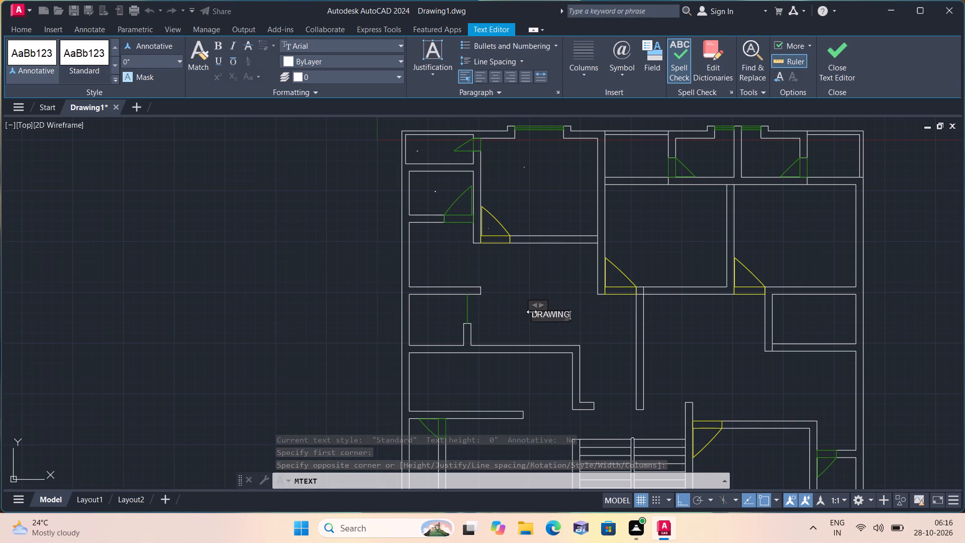
pyautogui.press('/')
pyautogui.write('DINING')
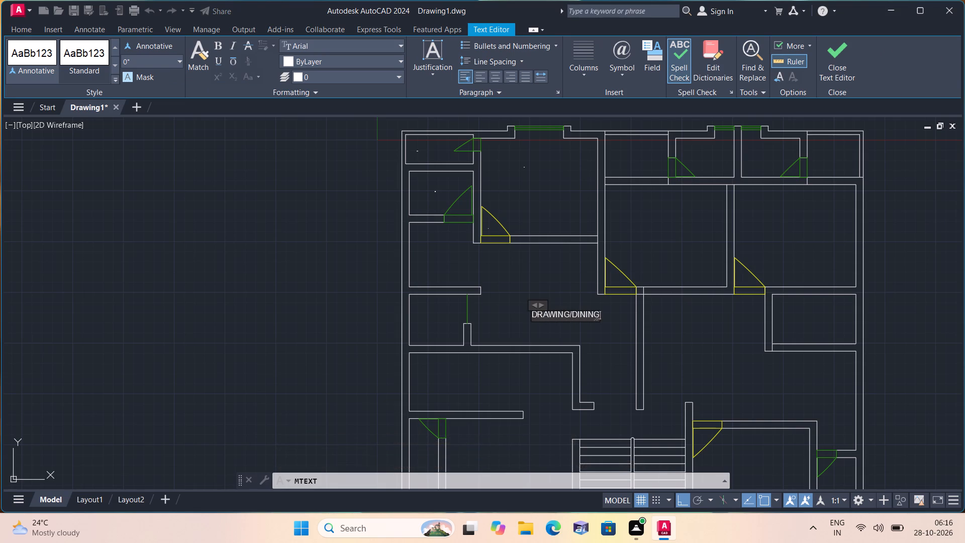
pyautogui.press('Return')
pyautogui.write("13'")
pyautogui.write('-5"')
pyautogui.write('X16\'-6"')
pyautogui.click(510, 276)
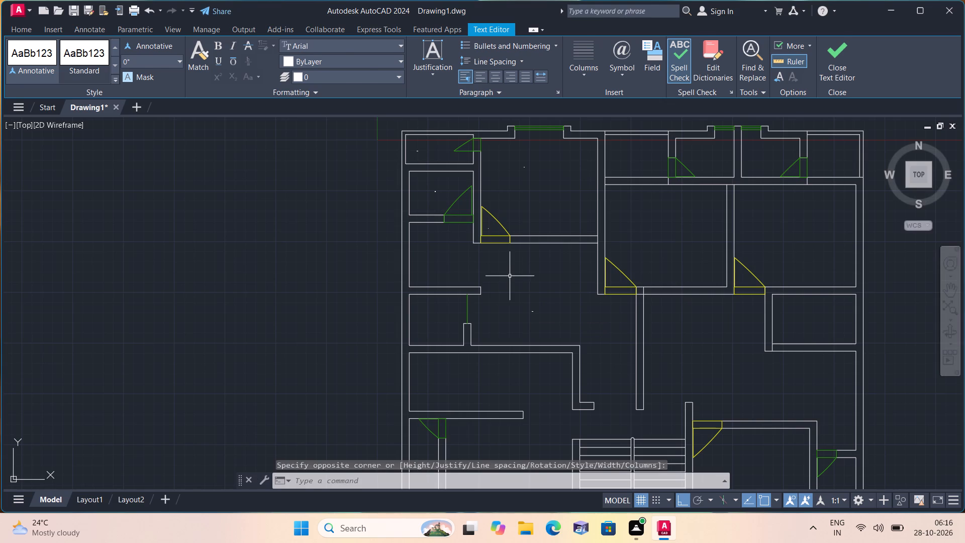
# Label the small west-wall room beside the drawing/dining space with two-line multiline text: KITCHEN, and below it 5'-7"X6'-0".
pyautogui.moveTo(439, 315); pyautogui.dragTo(527, 251, button='middle')
pyautogui.scroll(1, 526, 256)
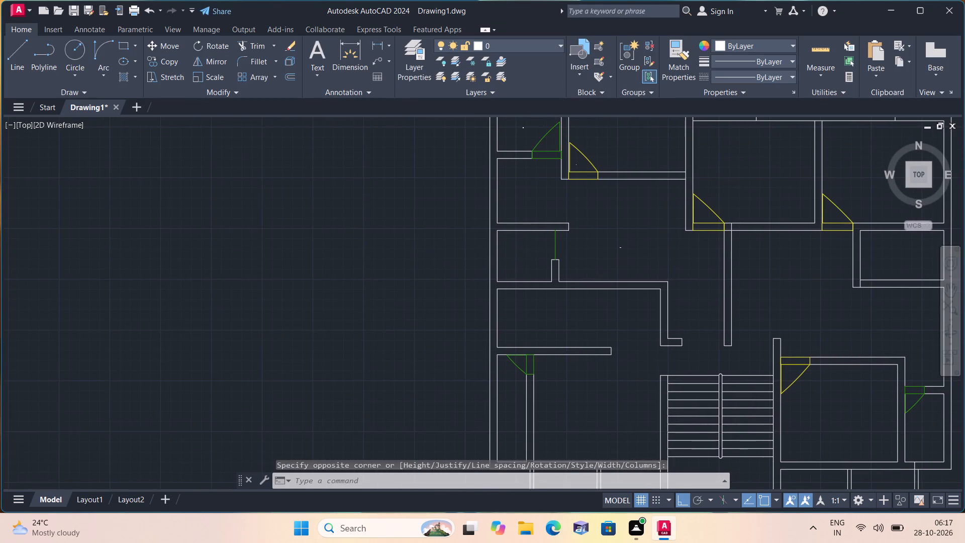
pyautogui.press('space')
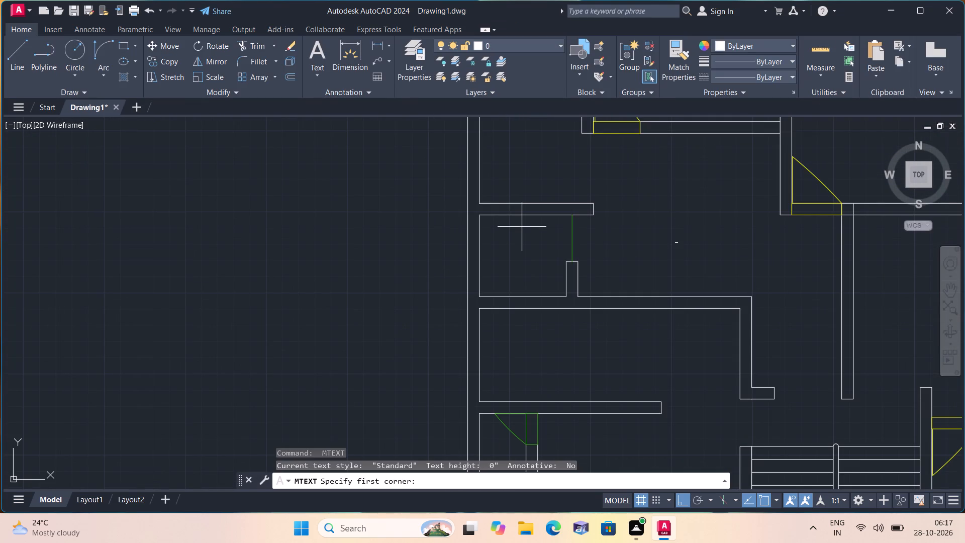
pyautogui.scroll(1, 526, 233)
pyautogui.tripleClick(527, 235)
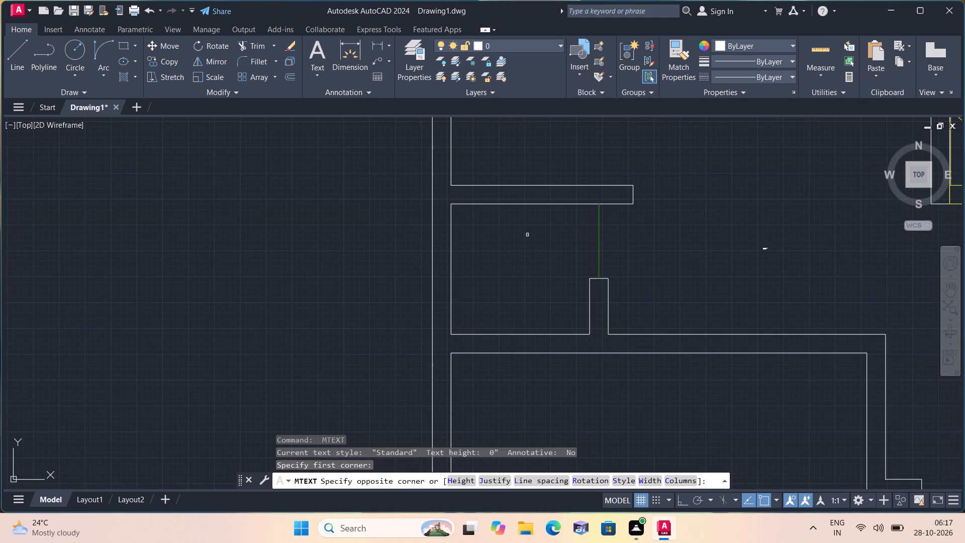
pyautogui.write('KITCHE')
pyautogui.press('n')
pyautogui.press('Return')
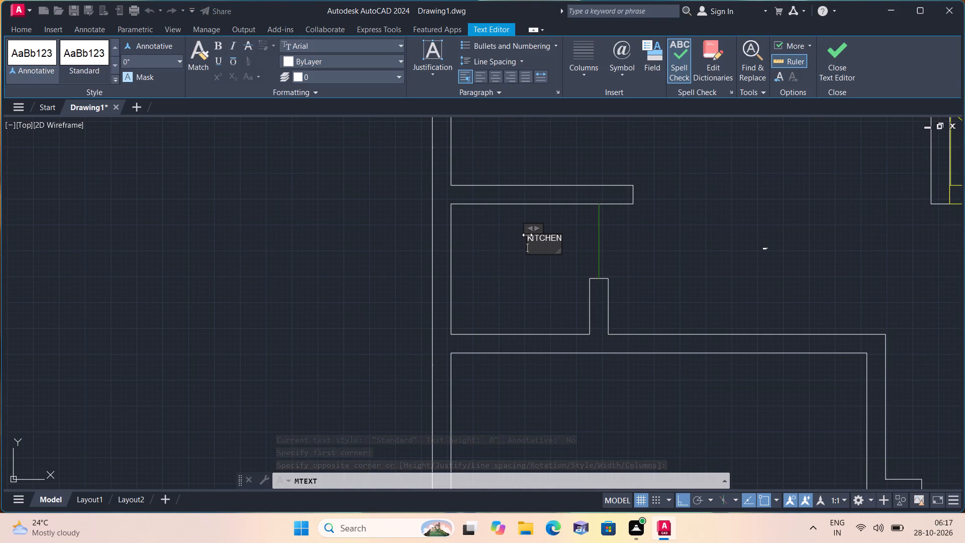
pyautogui.write("5'-")
pyautogui.press('7')
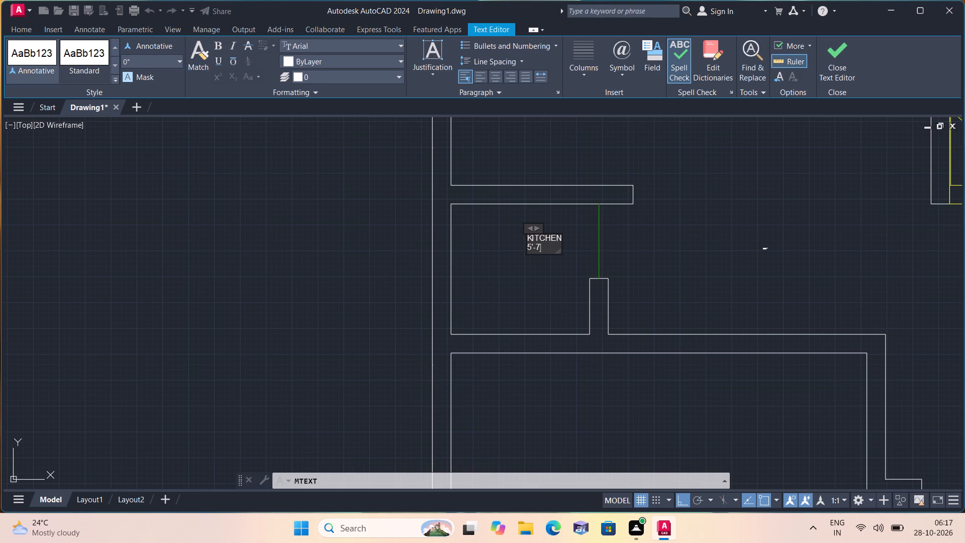
pyautogui.hotkey('shift', '"')
pyautogui.press('x')
pyautogui.write("6'-")
pyautogui.write('0"')
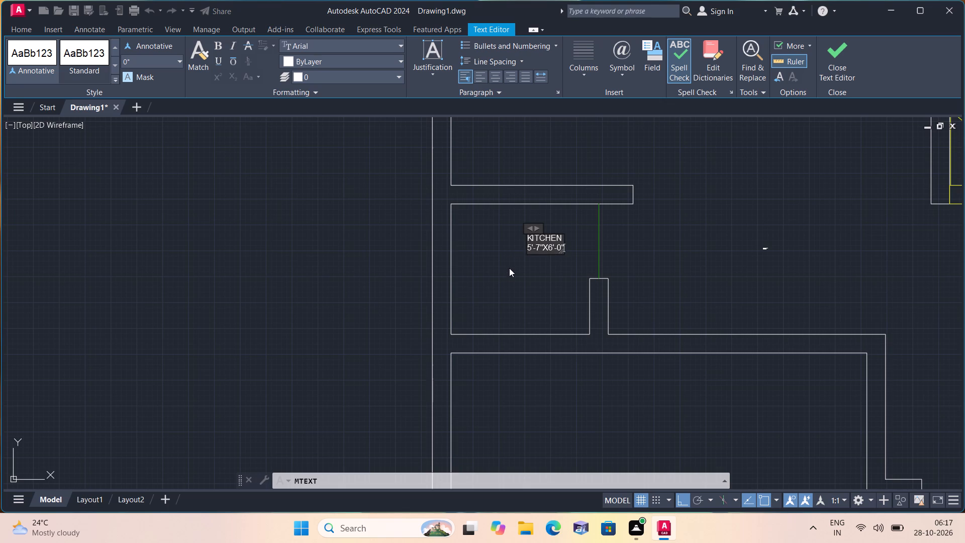
pyautogui.click(508, 273)
# Note the unit in the passage north of the staircase with two-line multiline text: UNIT 2, and below it AREA=700sft.
pyautogui.moveTo(533, 250); pyautogui.dragTo(432, 136, button='middle')
pyautogui.scroll(-1, 467, 179)
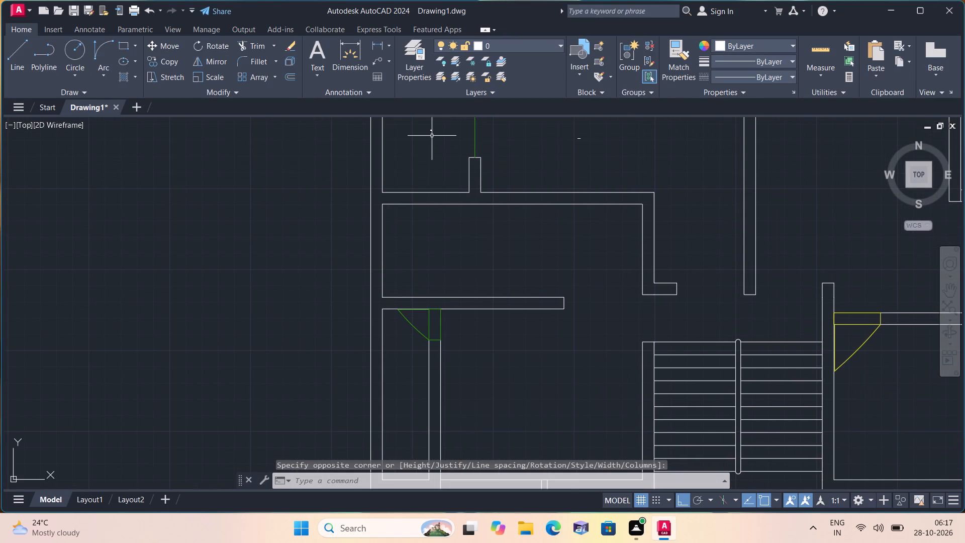
pyautogui.scroll(-1, 432, 138)
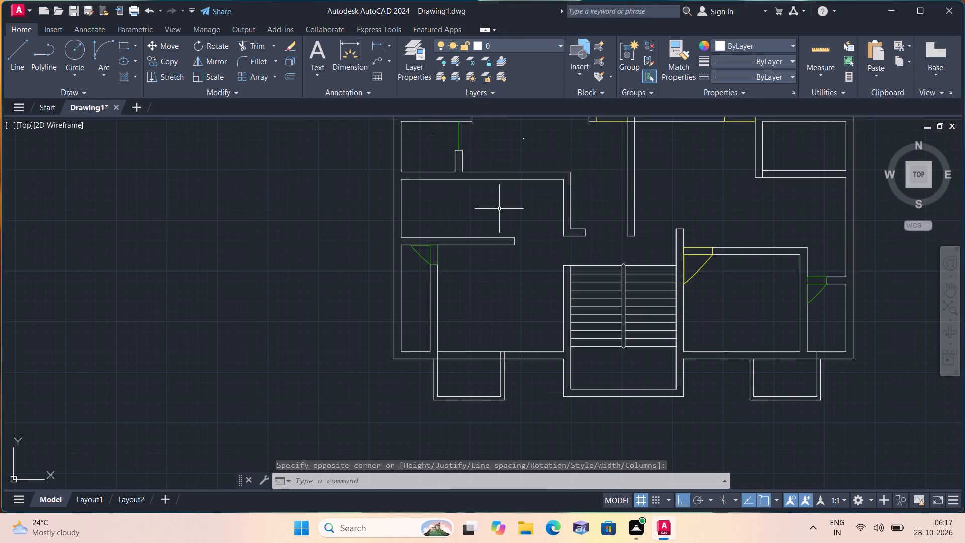
pyautogui.scroll(1, 591, 158)
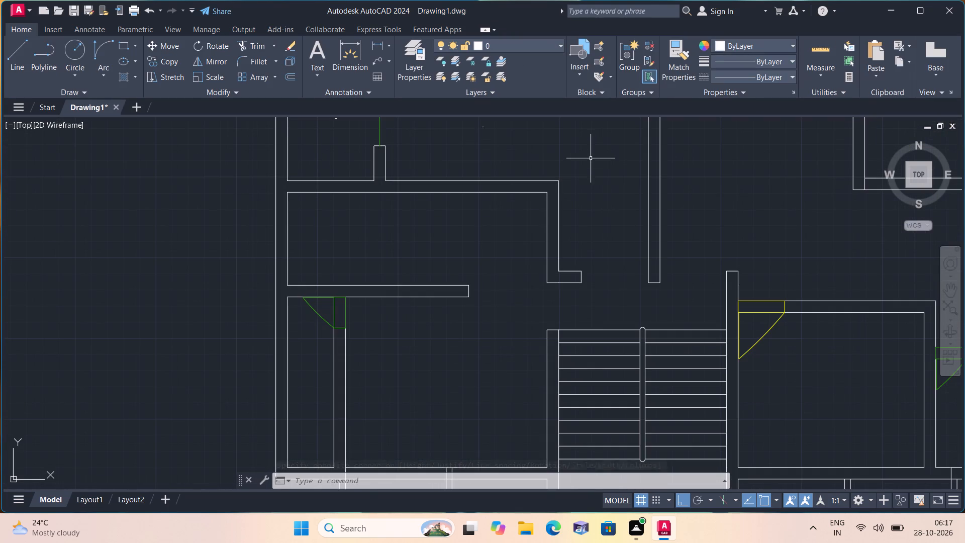
pyautogui.press('space')
pyautogui.scroll(1, 604, 176)
pyautogui.click(570, 163)
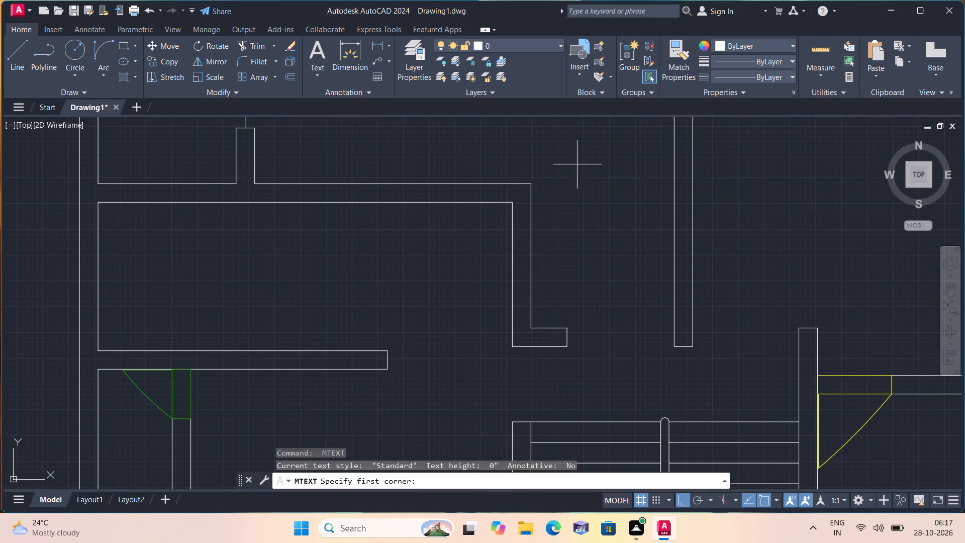
pyautogui.doubleClick(570, 163)
pyautogui.write('UNIT')
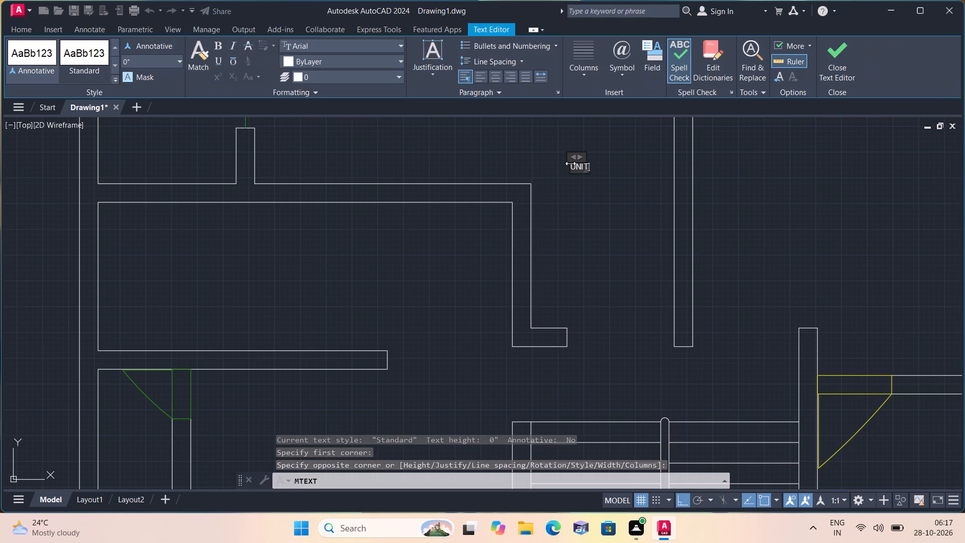
pyautogui.press('space')
pyautogui.press('2')
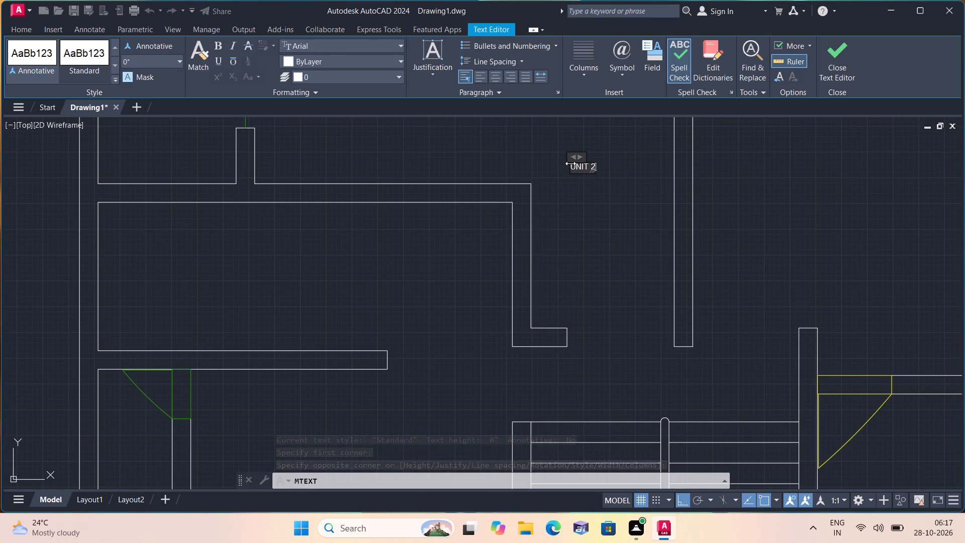
pyautogui.press('Return')
pyautogui.write('AREA')
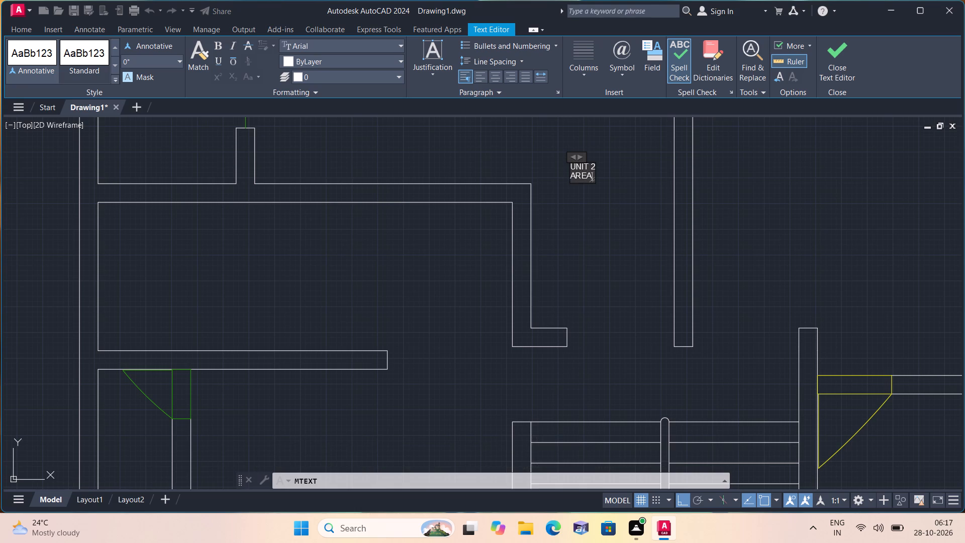
pyautogui.press('=')
pyautogui.write('700')
pyautogui.write('sft')
pyautogui.click(617, 254)
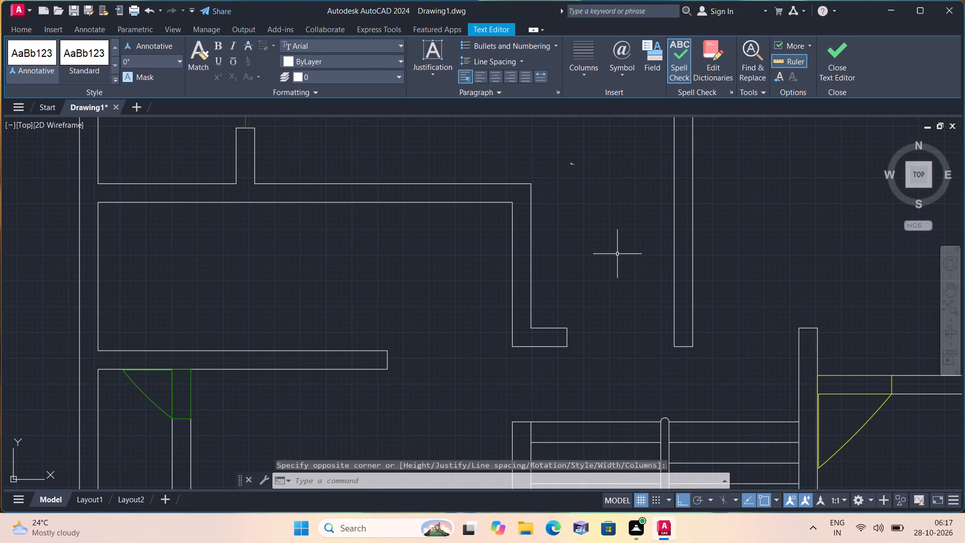
# Label the west-wall room directly south of the first kitchen with two-line multiline text: KITCHEN, and below it 17'-7"X6'-0".
pyautogui.moveTo(623, 260); pyautogui.dragTo(621, 234, button='middle')
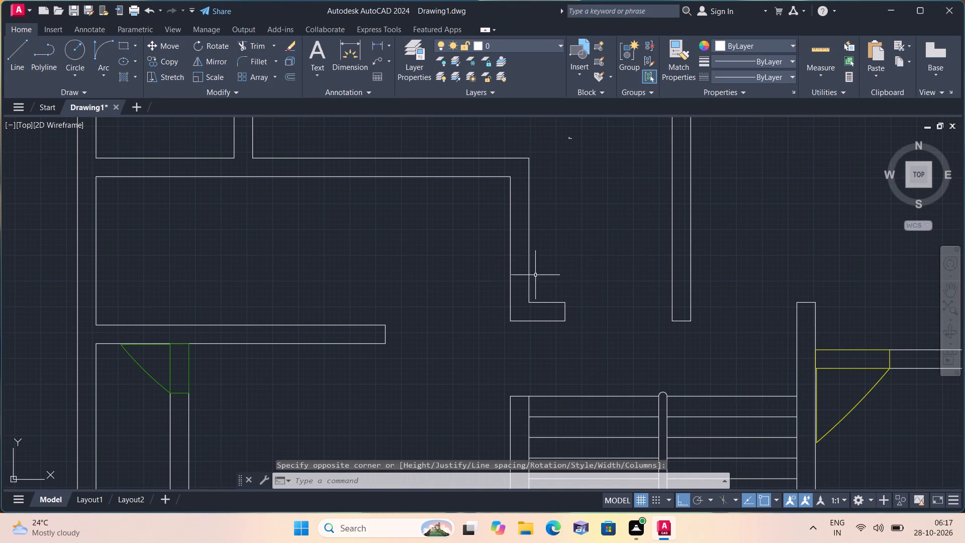
pyautogui.scroll(-2, 414, 299)
pyautogui.moveTo(419, 295); pyautogui.dragTo(530, 221, button='middle')
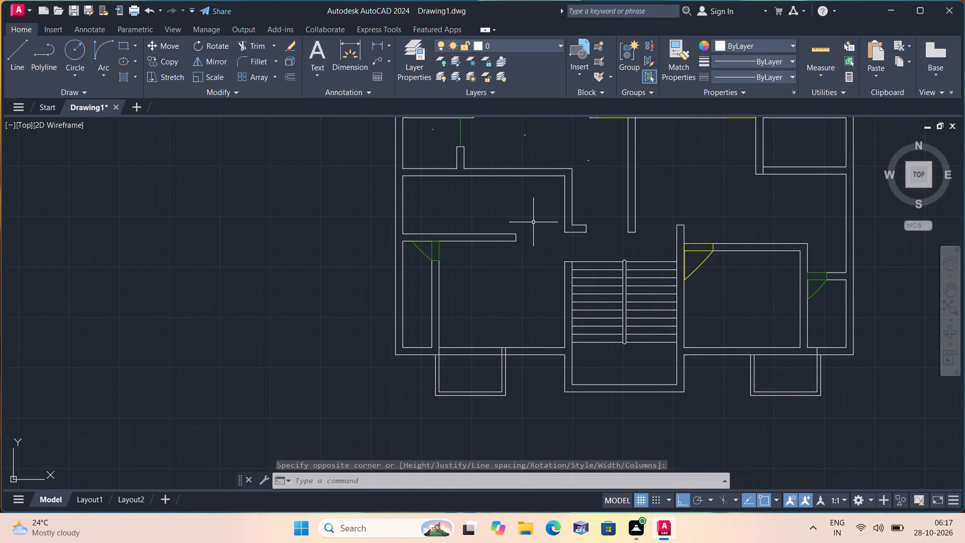
pyautogui.press('space')
pyautogui.scroll(1, 498, 226)
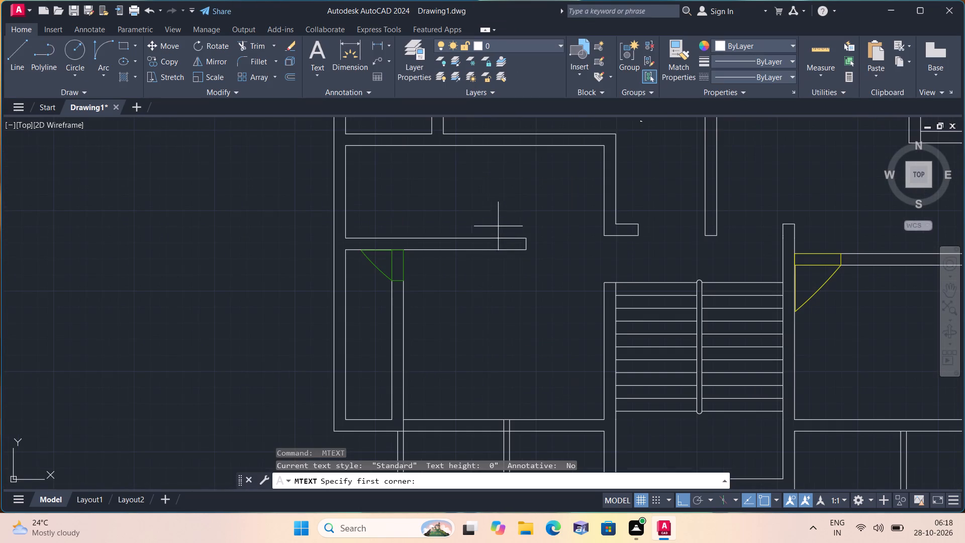
pyautogui.tripleClick(470, 187)
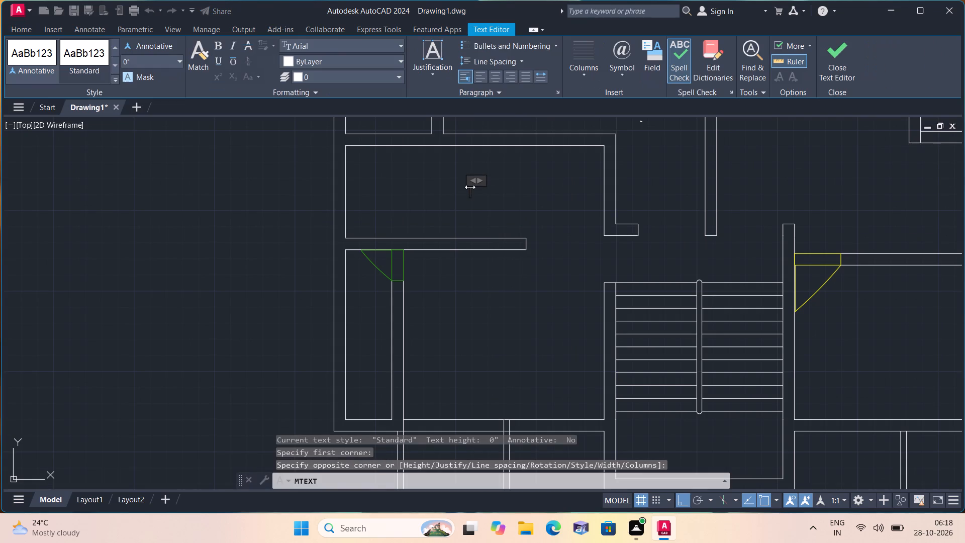
pyautogui.write('KITCHEN')
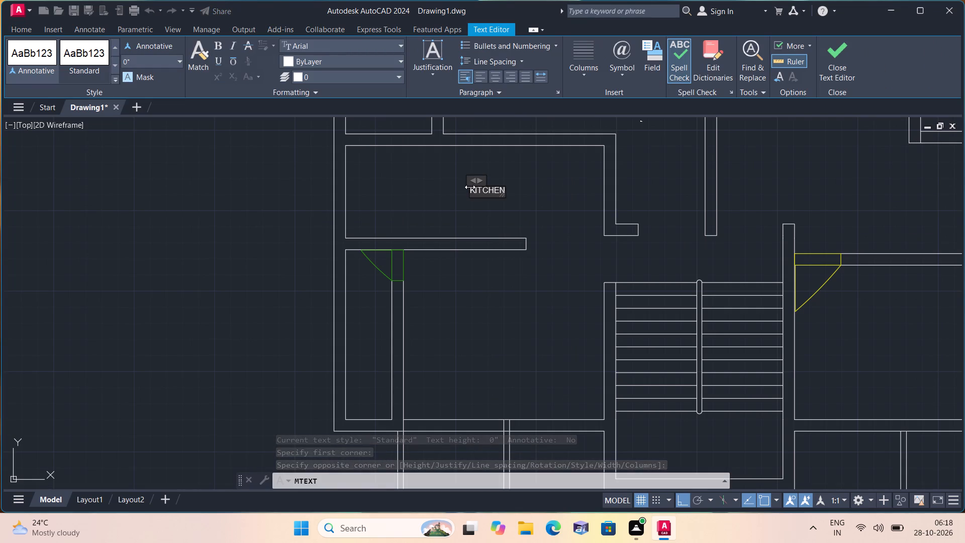
pyautogui.press('Return')
pyautogui.write('17')
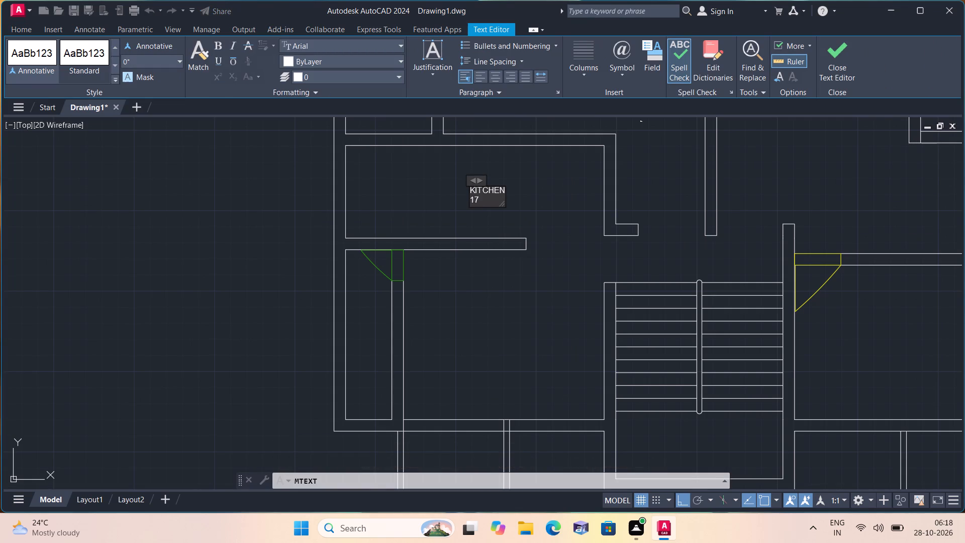
pyautogui.write('\'-7"X')
pyautogui.write('6\'-0"')
pyautogui.click(508, 279)
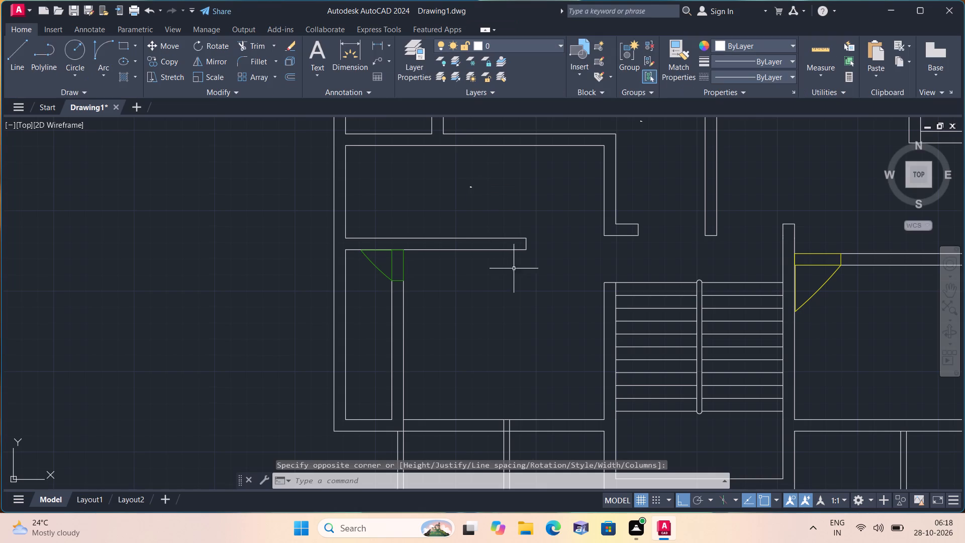
# Start the unit note with multiline text UNIT 3, just east of the label in the 17'-7"X6'-0" kitchen.
pyautogui.press('space')
pyautogui.tripleClick(542, 190)
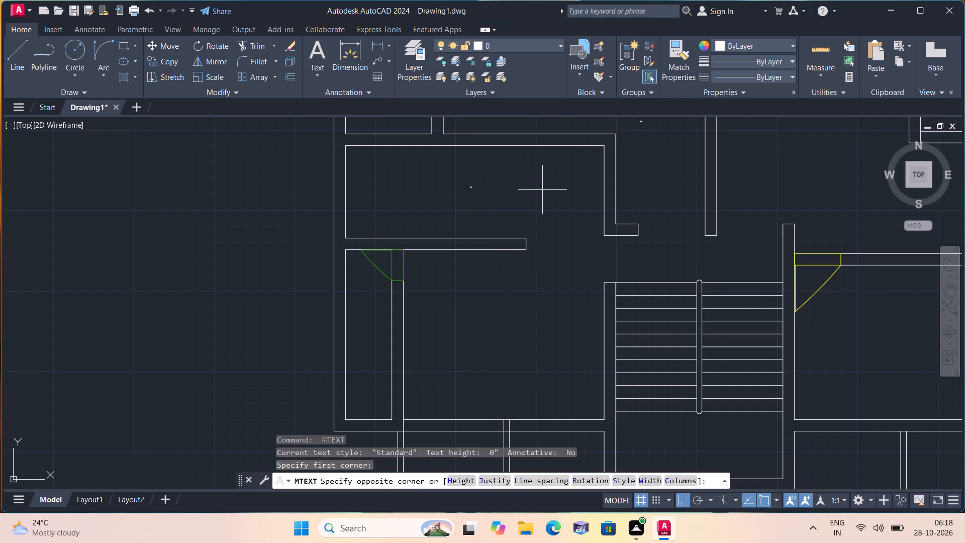
pyautogui.write('UNIT')
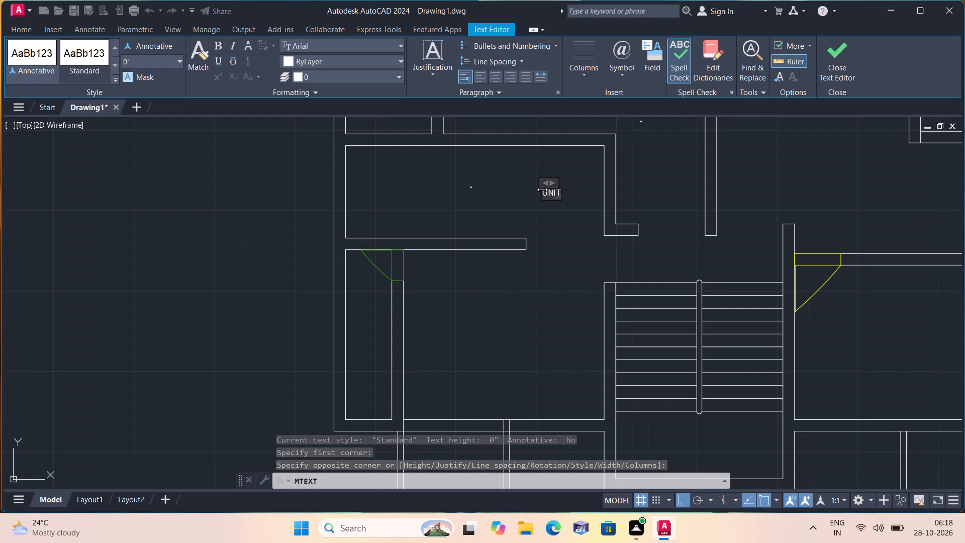
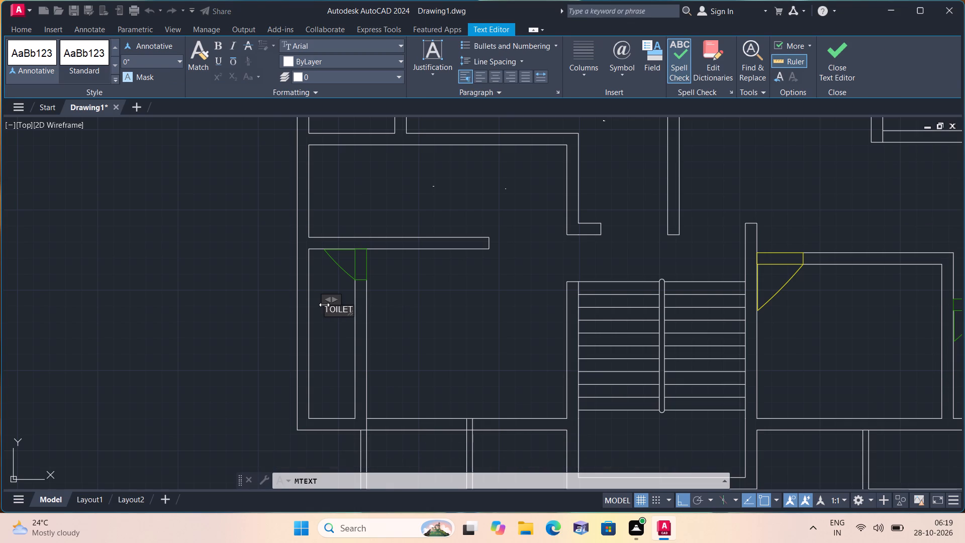
# Complete the TOILET label in the narrow southwest room with a second line reading 11'-0"X3'-6".
pyautogui.press('Return')
pyautogui.write('11\'-0"')
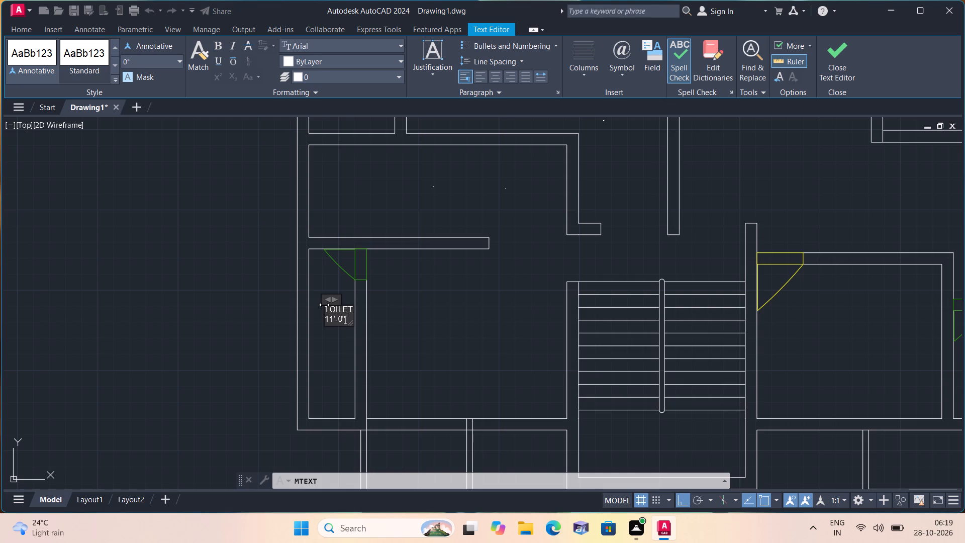
pyautogui.press('x')
pyautogui.write("3'-")
pyautogui.write('6"')
pyautogui.click(403, 290)
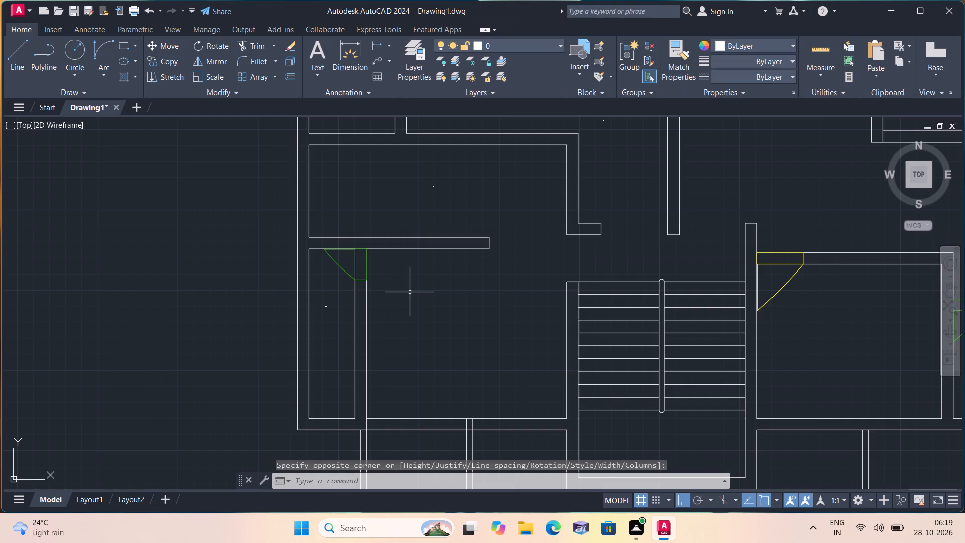
# Label the room between the southwest toilet and the staircase with two-line multiline text: BEDROOM, and below it 11'-0"X13'-0".
pyautogui.press('space')
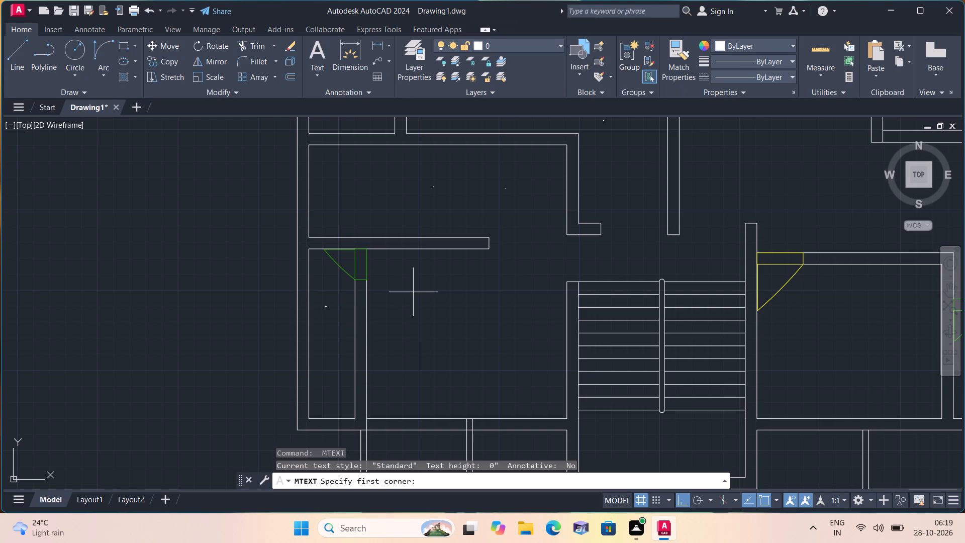
pyautogui.tripleClick(415, 302)
pyautogui.click(415, 302)
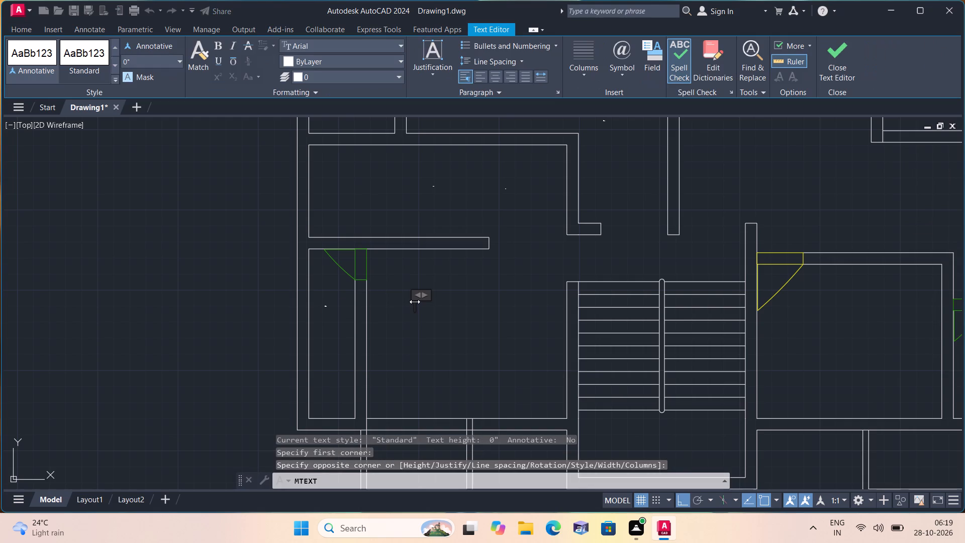
pyautogui.write('BEDROOM')
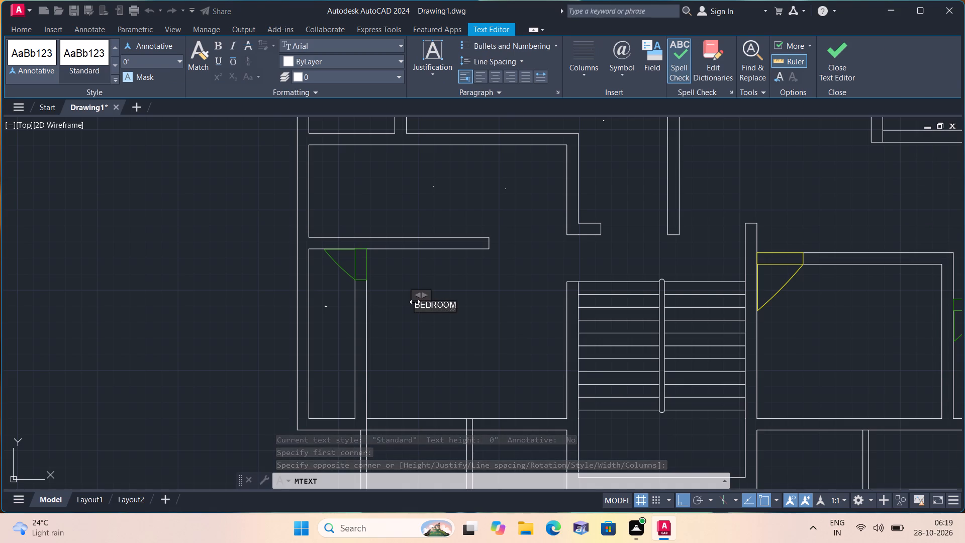
pyautogui.press('Return')
pyautogui.write('11')
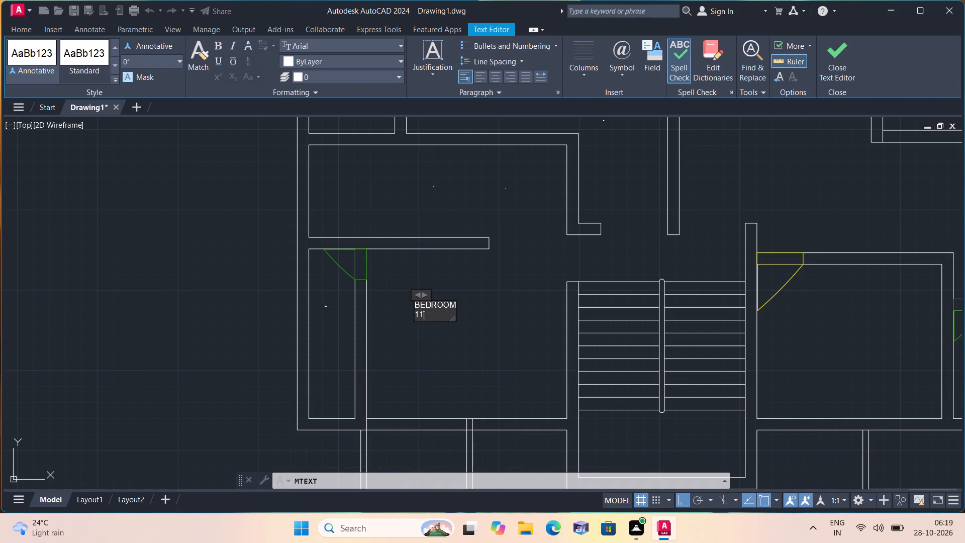
pyautogui.press("'")
pyautogui.press('-')
pyautogui.write('0"')
pyautogui.press('x')
pyautogui.write('13\'-0"')
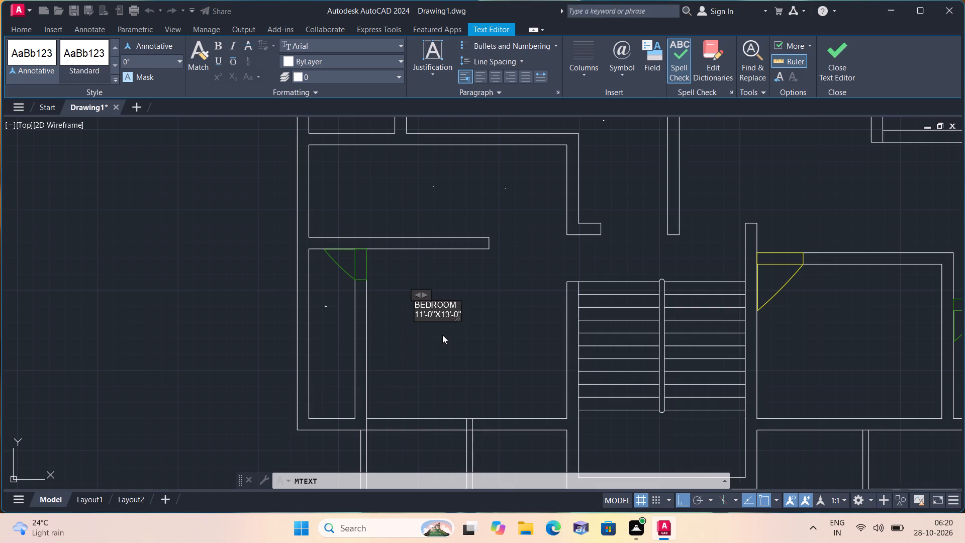
pyautogui.click(443, 343)
# Label the projection south of the southwest bedroom with two-line multiline text: BALCONY, and below it 6'-6"X3'-10".
pyautogui.scroll(-1, 448, 353)
pyautogui.moveTo(448, 353); pyautogui.dragTo(410, 275, button='middle')
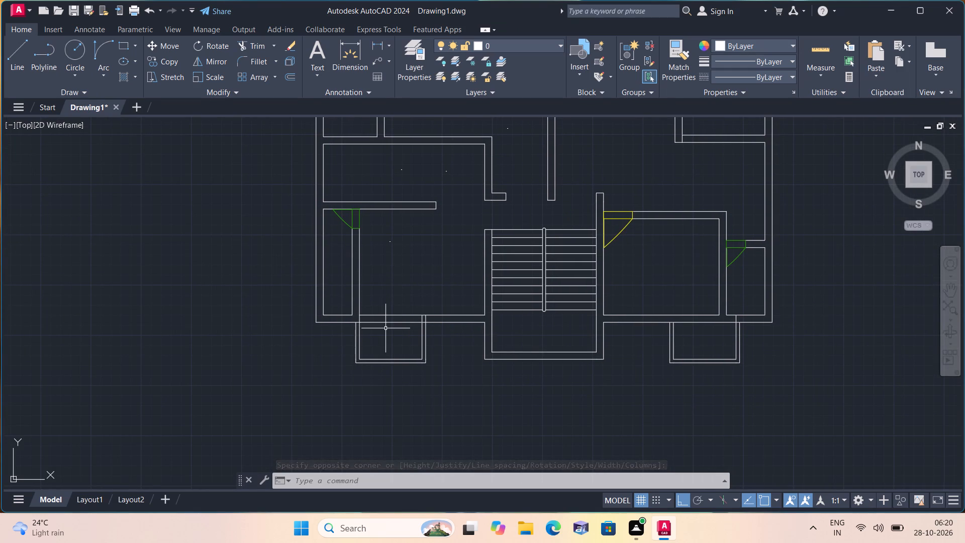
pyautogui.press('space')
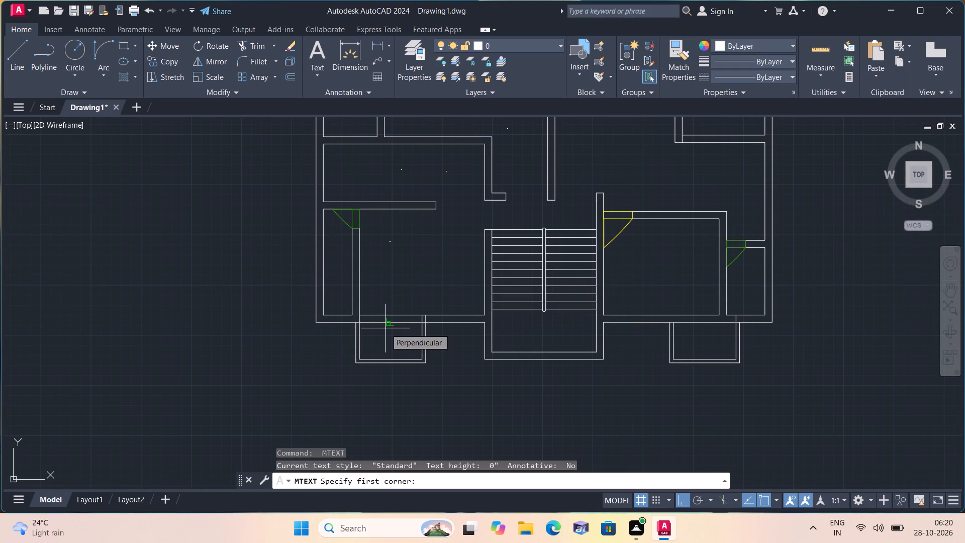
pyautogui.scroll(2, 385, 328)
pyautogui.tripleClick(359, 356)
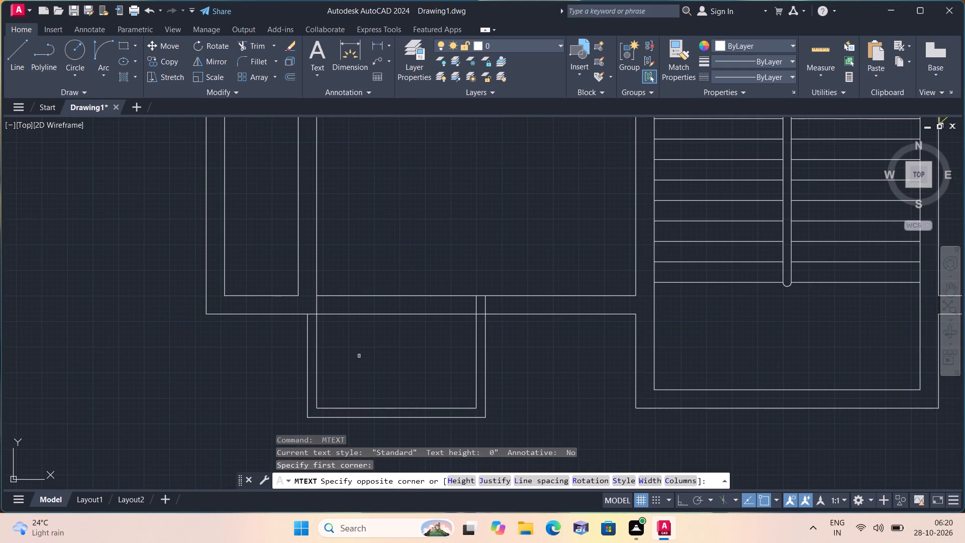
pyautogui.write('BALCONY')
pyautogui.press('Return')
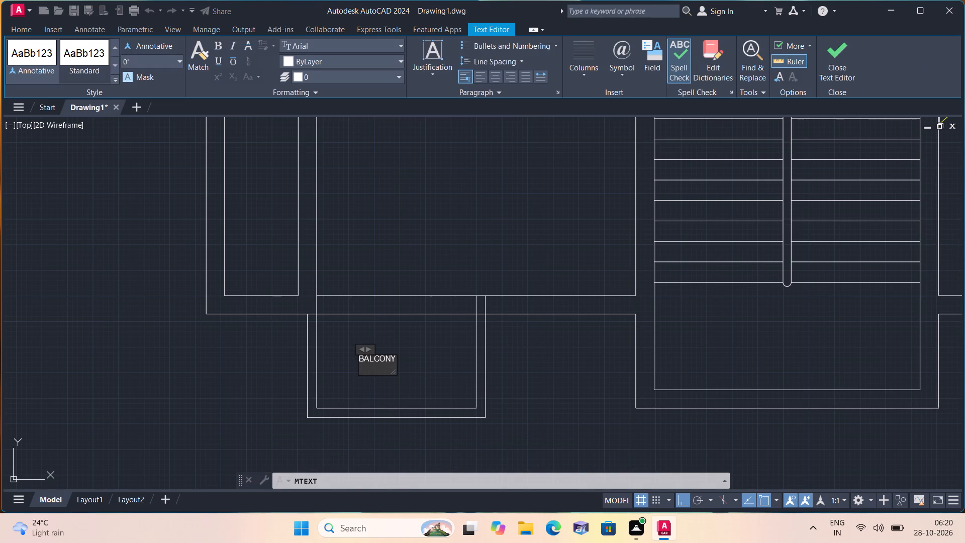
pyautogui.write('6\'-6"')
pyautogui.press('x')
pyautogui.write('3\'-10"')
pyautogui.click(456, 347)
# Label the staircase just above its top tread with two-line multiline text: STAIR, and below it 8'-4"X15'-9".
pyautogui.moveTo(512, 333); pyautogui.dragTo(409, 382, button='middle')
pyautogui.scroll(-1, 510, 333)
pyautogui.scroll(-1, 409, 382)
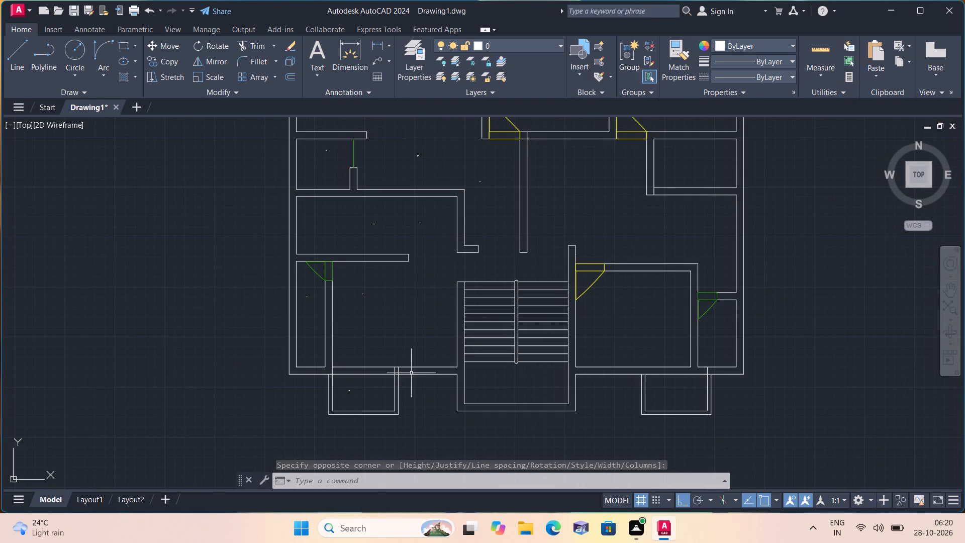
pyautogui.scroll(1, 433, 314)
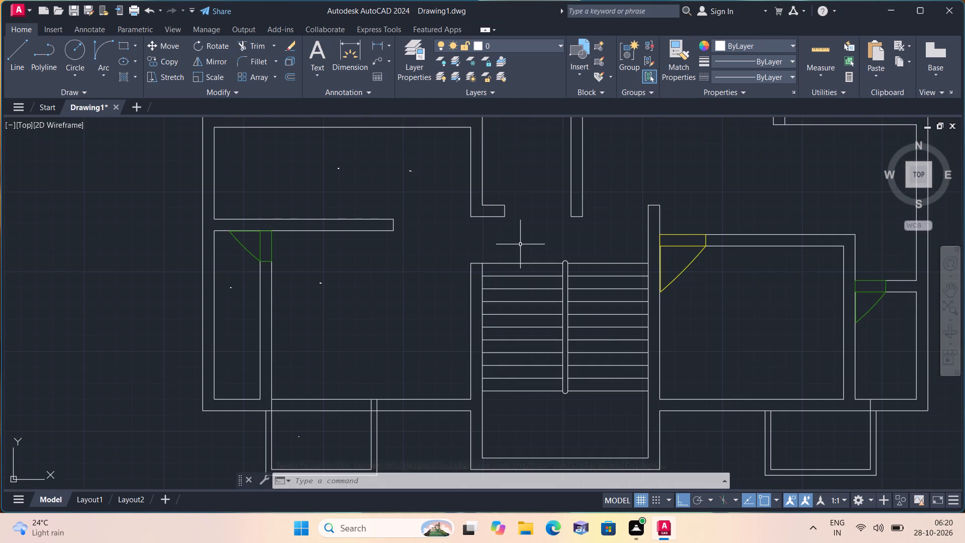
pyautogui.press('space')
pyautogui.tripleClick(520, 244)
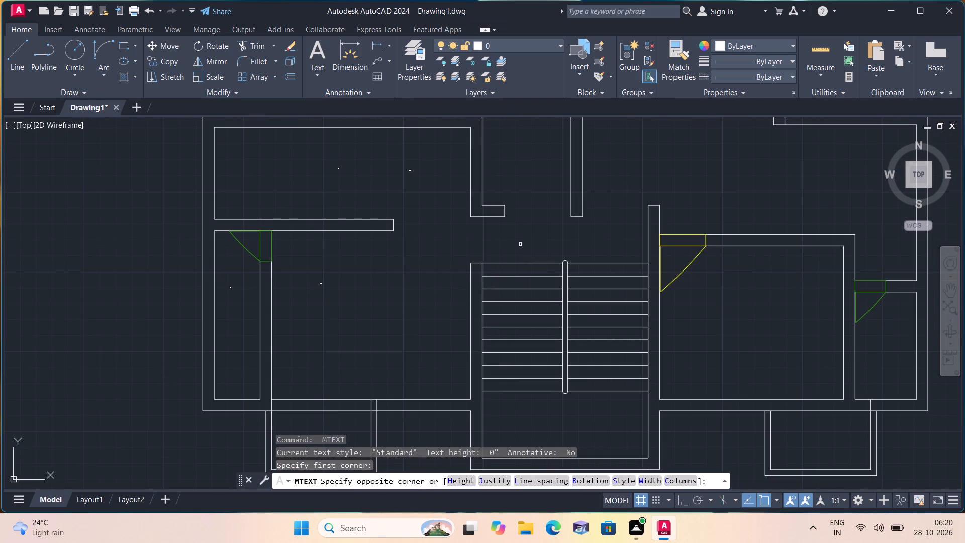
pyautogui.write('STAIR')
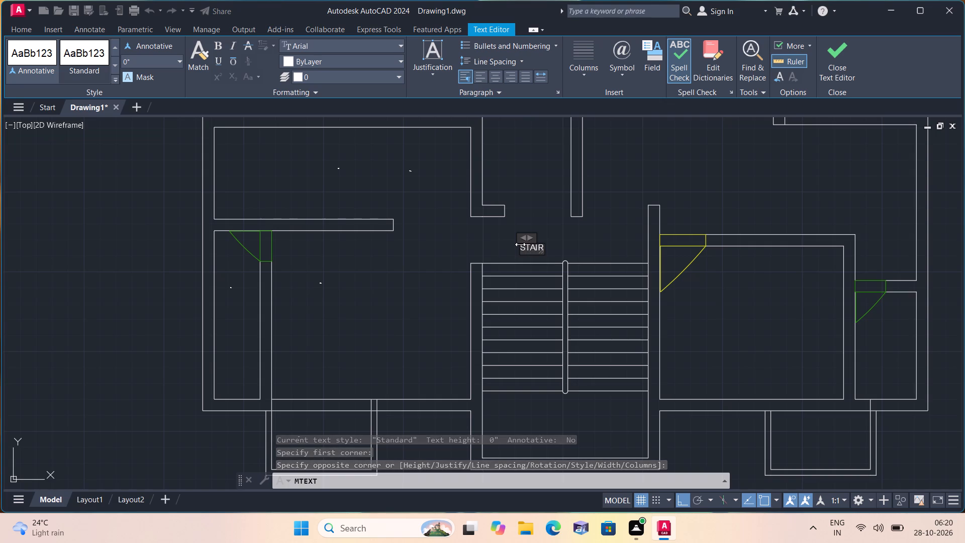
pyautogui.press('Return')
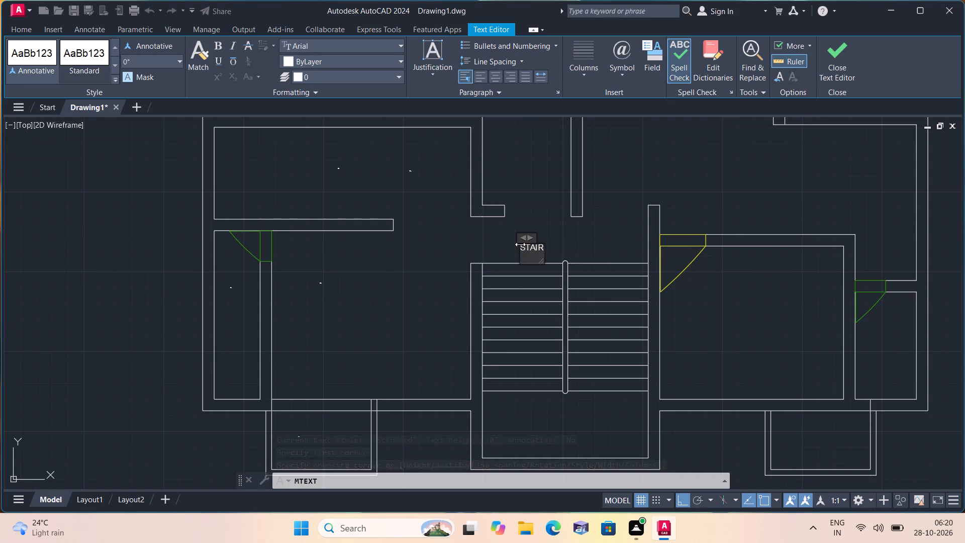
pyautogui.write("8'-")
pyautogui.write('4"')
pyautogui.press('x')
pyautogui.write("15'-")
pyautogui.write('9"')
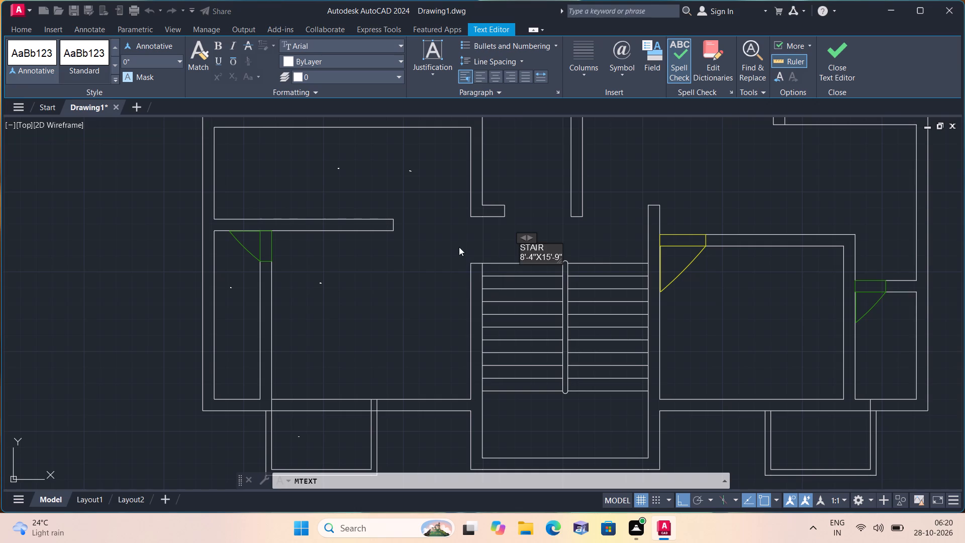
pyautogui.click(454, 241)
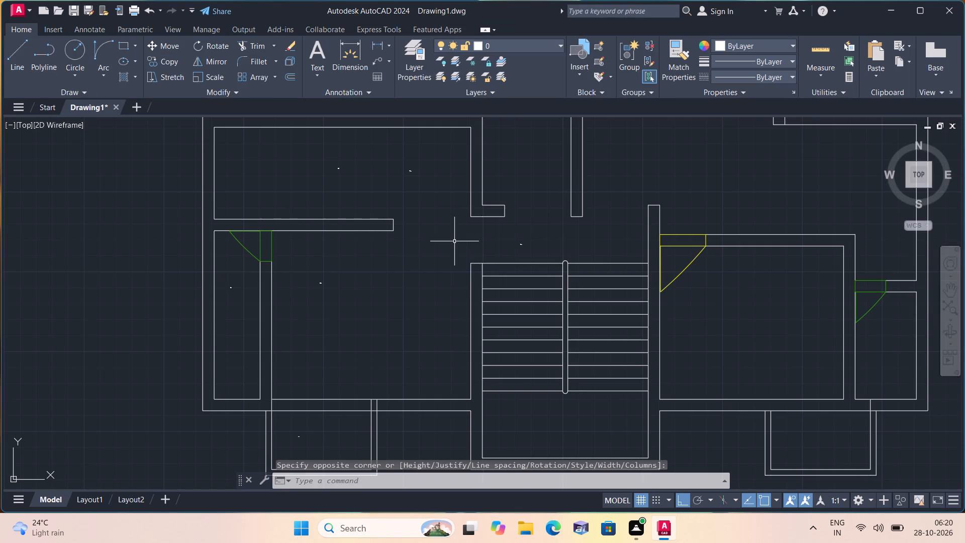
# Label the room directly east of the staircase with two-line multiline text: BEDROOM, and below it 12'-0"X10'-0".
pyautogui.scroll(-1, 454, 243)
pyautogui.moveTo(635, 281); pyautogui.dragTo(496, 216, button='middle')
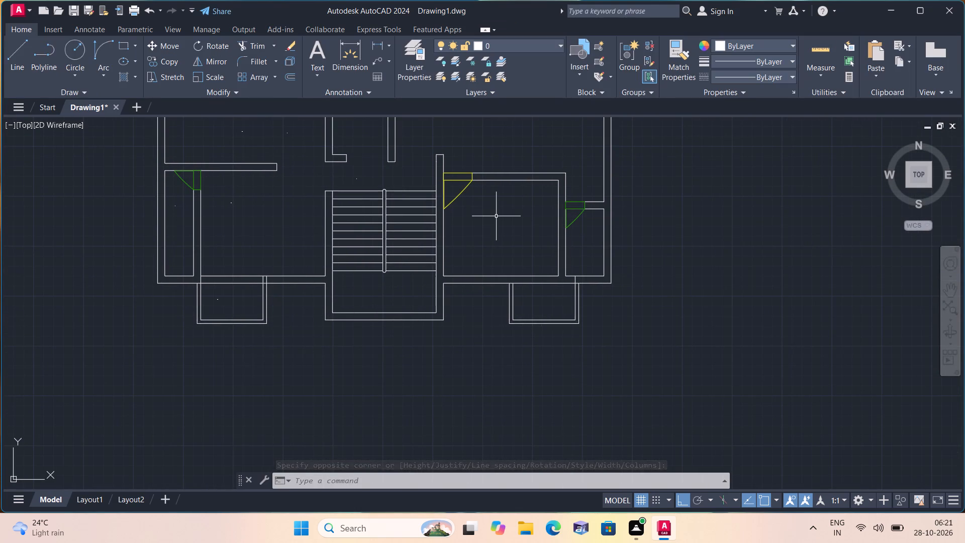
pyautogui.scroll(1, 504, 224)
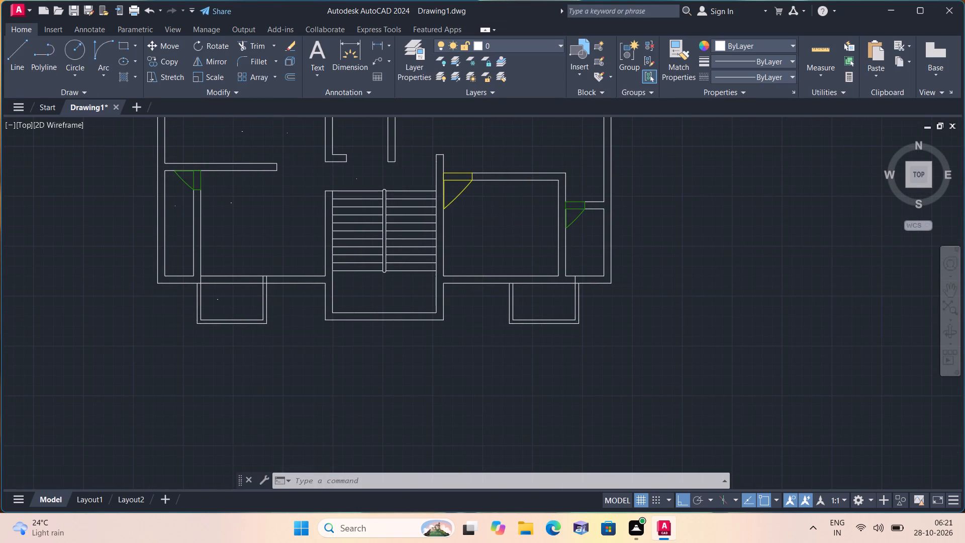
pyautogui.press('space')
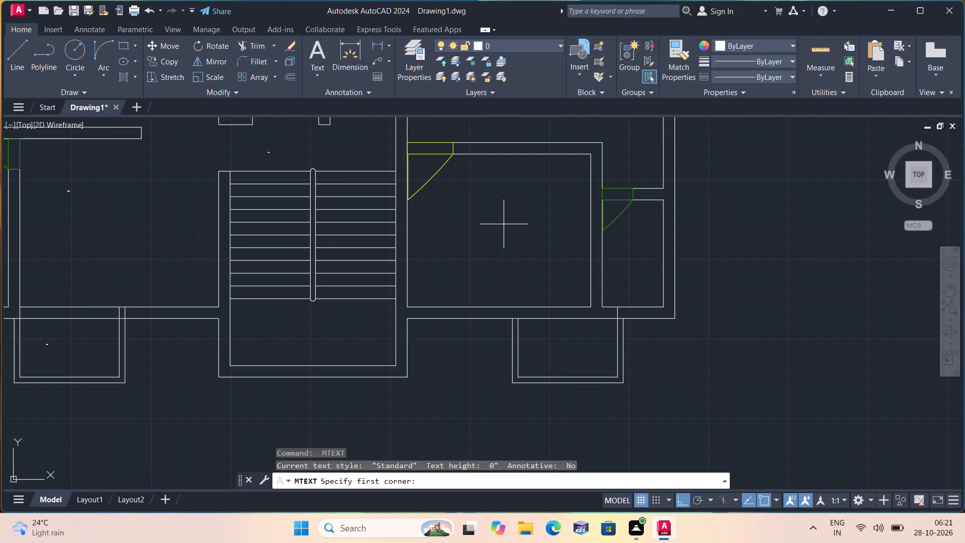
pyautogui.doubleClick(478, 195)
pyautogui.click(478, 195)
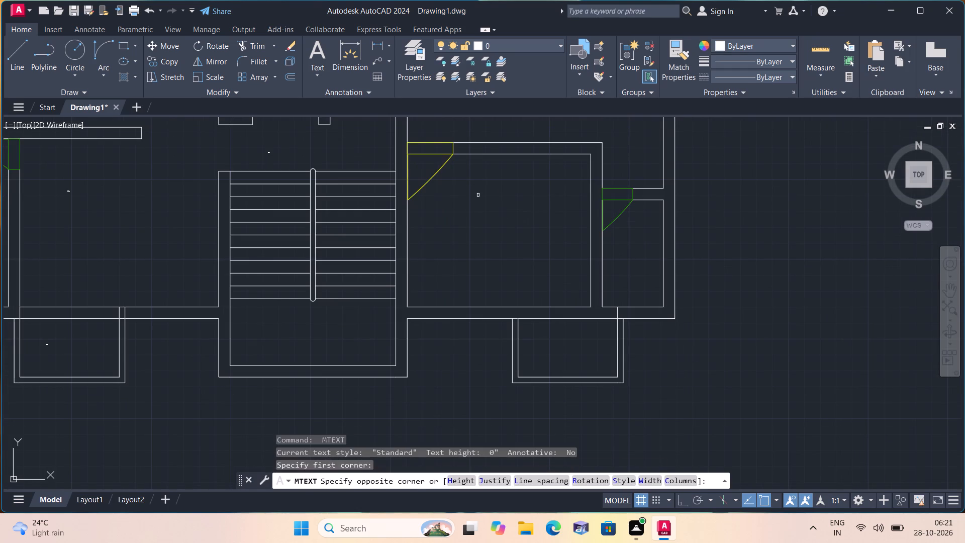
pyautogui.write('BEDR')
pyautogui.write('OOM')
pyautogui.press('Return')
pyautogui.write('12')
pyautogui.press("'")
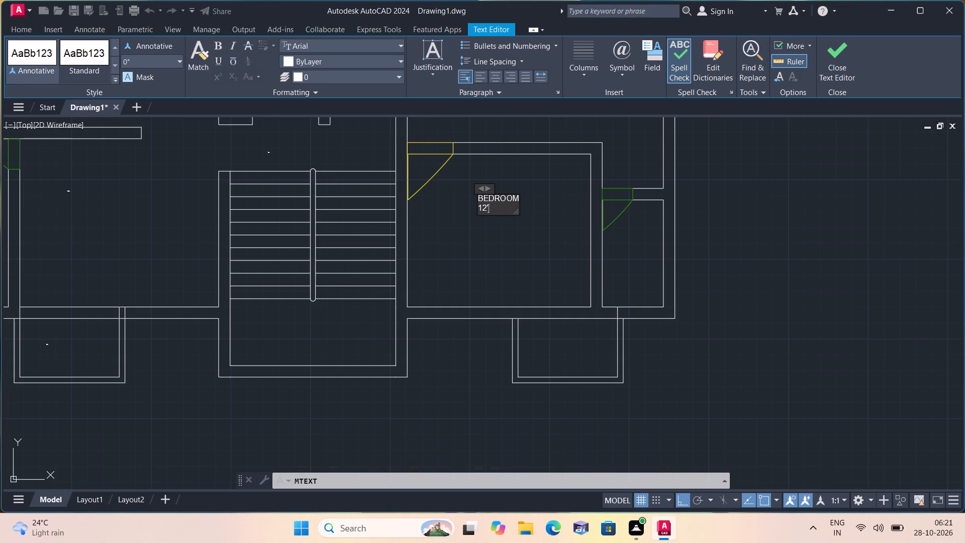
pyautogui.press('-')
pyautogui.write('0"')
pyautogui.press('x')
pyautogui.write("10'-")
pyautogui.write('0"')
pyautogui.click(522, 249)
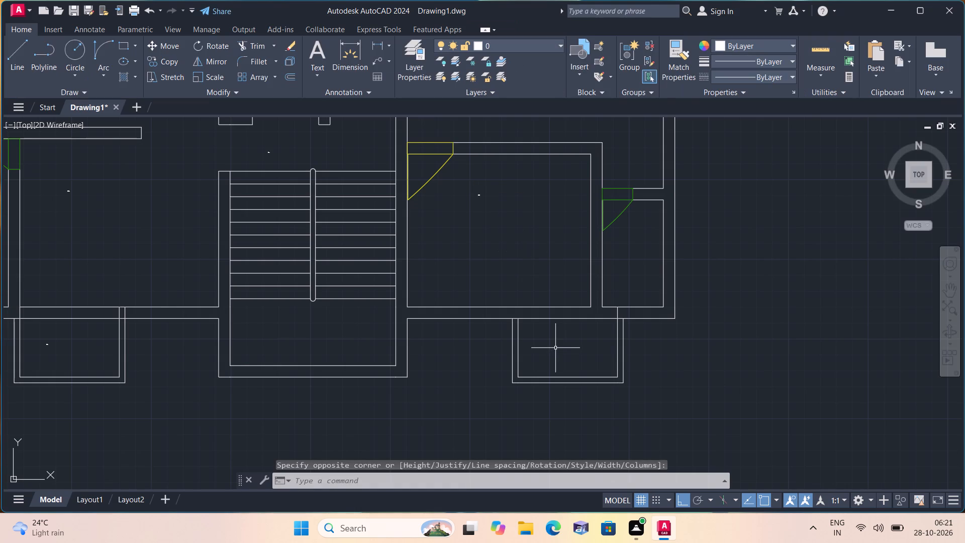
# Label the projection south of the southeast bedroom with two-line multiline text: BALCONY, and below it 6'-6"X3'-10".
pyautogui.press('space')
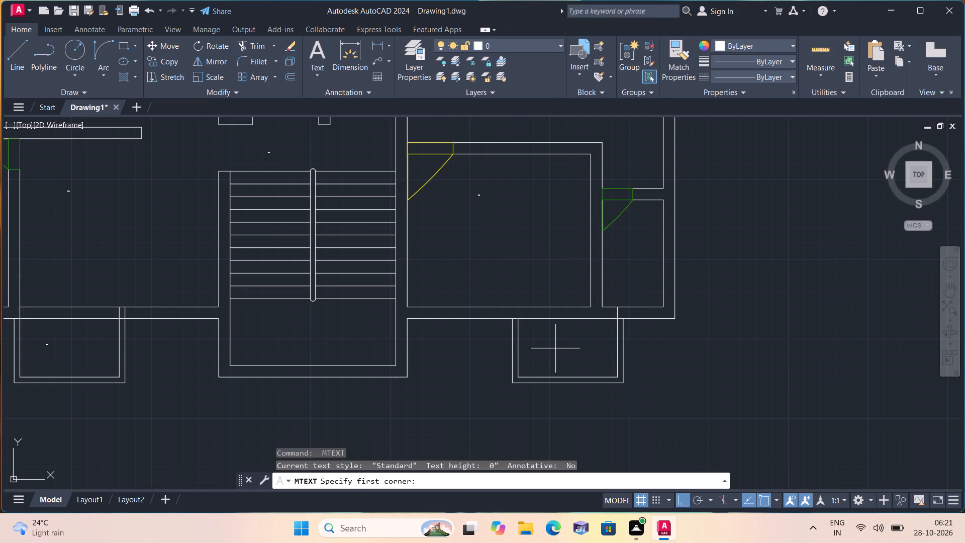
pyautogui.tripleClick(555, 348)
pyautogui.click(555, 348)
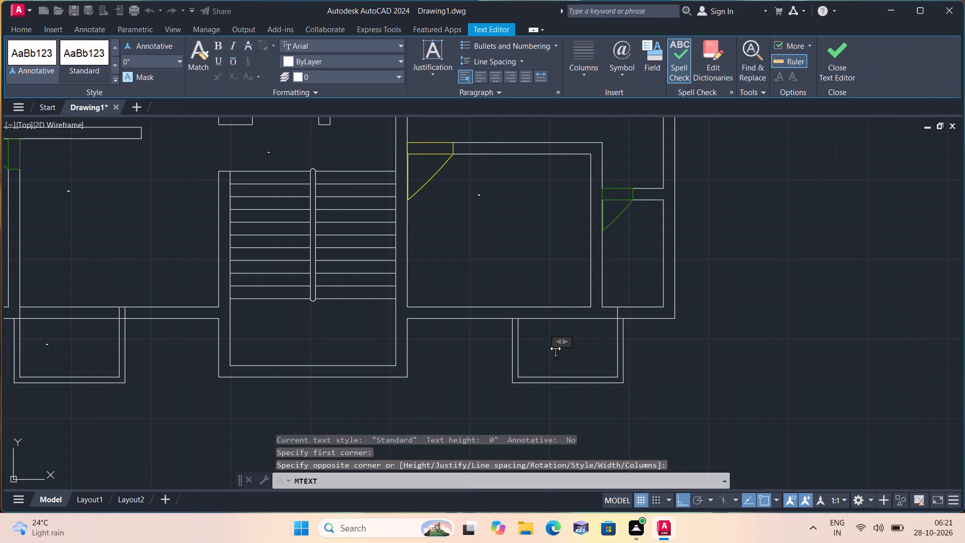
pyautogui.write('BALCONY')
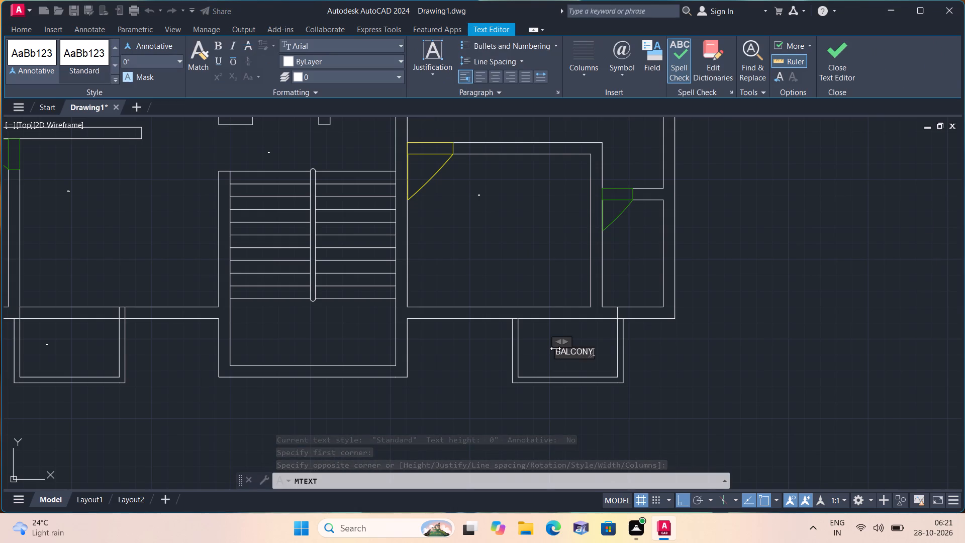
pyautogui.press('Return')
pyautogui.write("6'-")
pyautogui.press('6')
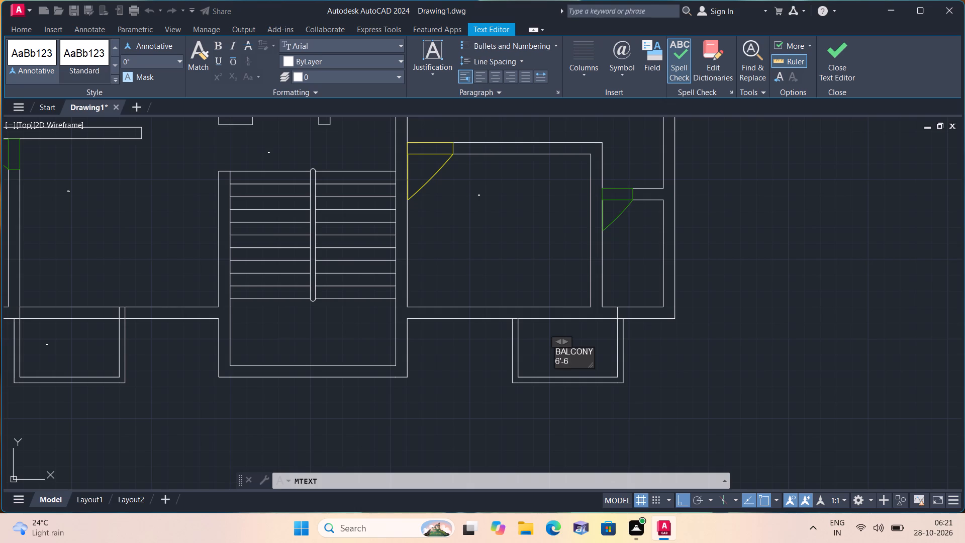
pyautogui.hotkey('shift', '"')
pyautogui.press('x')
pyautogui.write('3\'-10"')
pyautogui.click(520, 256)
# Label the small room in the southeast corner with two-line multiline text: TOILET, and below it 7'-0"X4'-0".
pyautogui.moveTo(520, 256); pyautogui.dragTo(518, 296, button='middle')
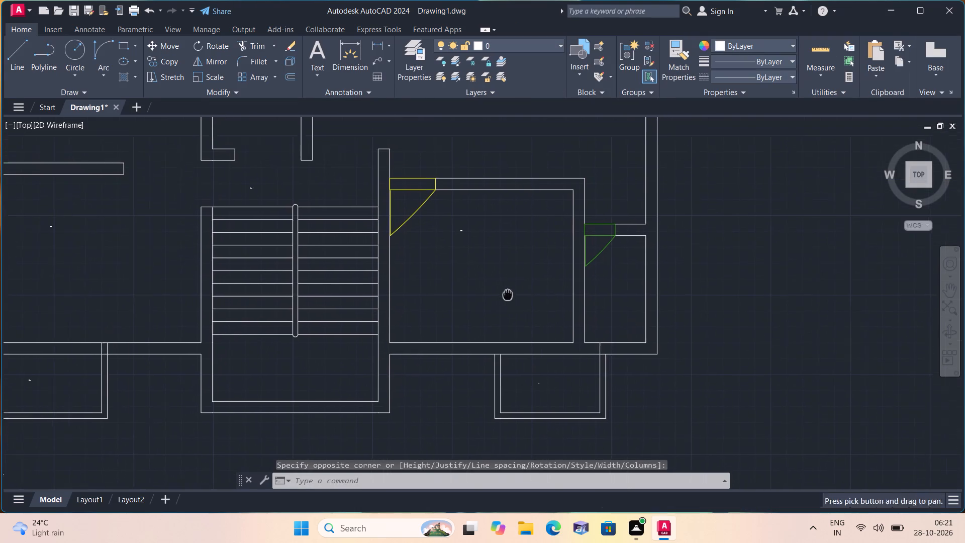
pyautogui.scroll(1, 643, 268)
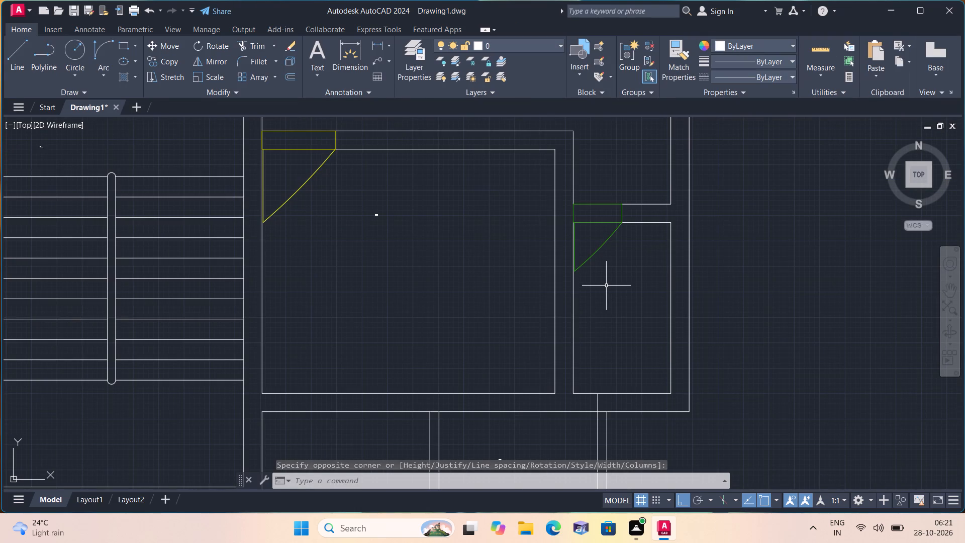
pyautogui.press('space')
pyautogui.tripleClick(606, 286)
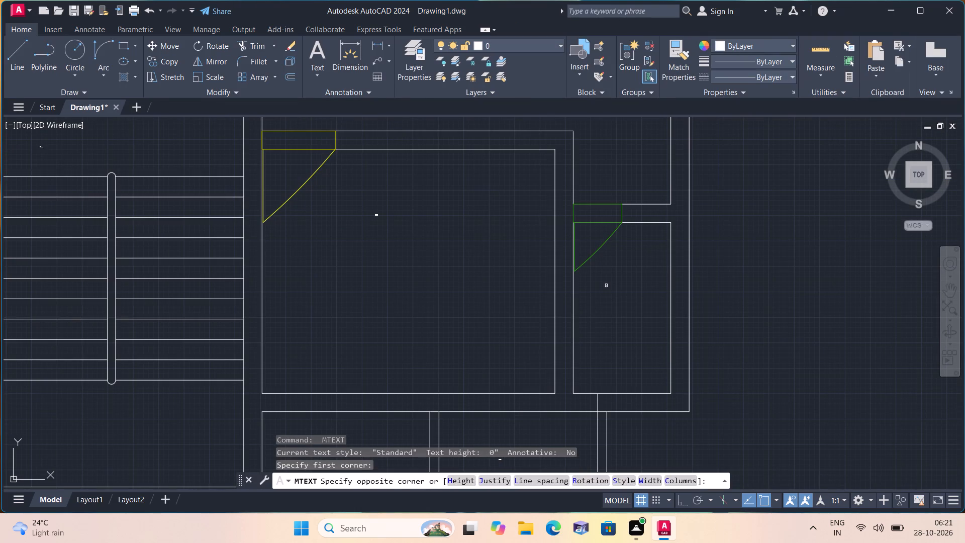
pyautogui.click(606, 286)
pyautogui.write('TOILET')
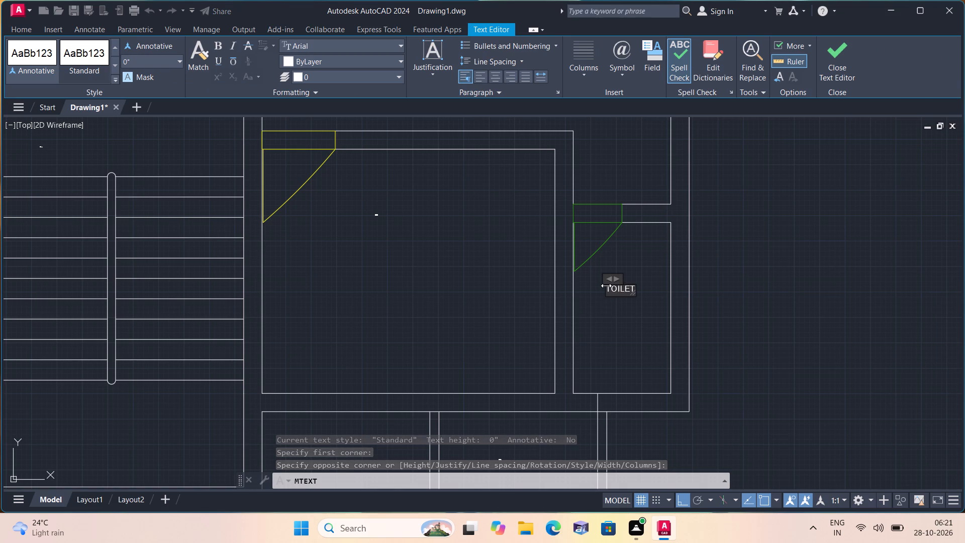
pyautogui.press('Return')
pyautogui.write("7'-")
pyautogui.write('0"')
pyautogui.press('x')
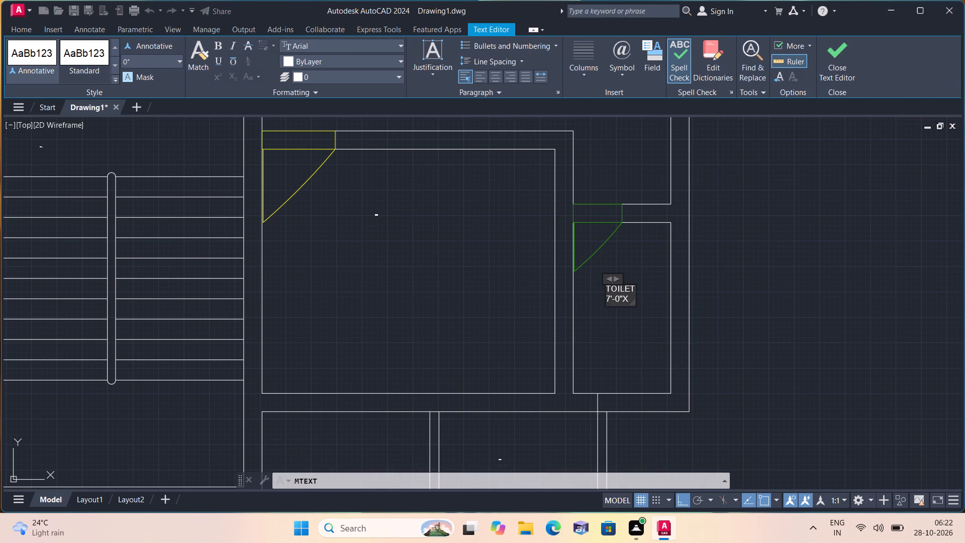
pyautogui.write("4'-")
pyautogui.write('0"')
pyautogui.click(505, 216)
# Label the open area northeast of the staircase with two-line multiline text: DRAWING/DINING, and below it 13'-5"X19'-0".
pyautogui.moveTo(501, 216); pyautogui.dragTo(555, 335, button='middle')
pyautogui.scroll(-1, 557, 324)
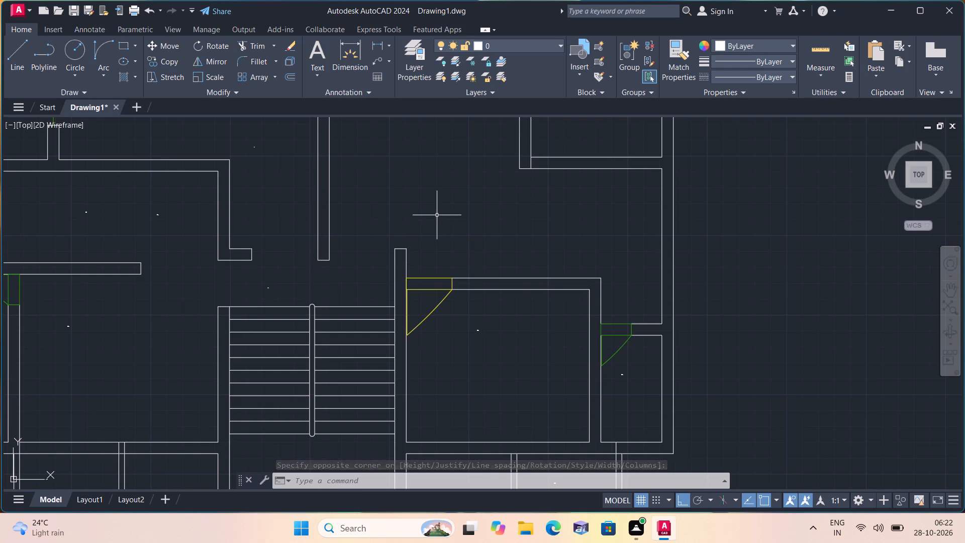
pyautogui.press('space')
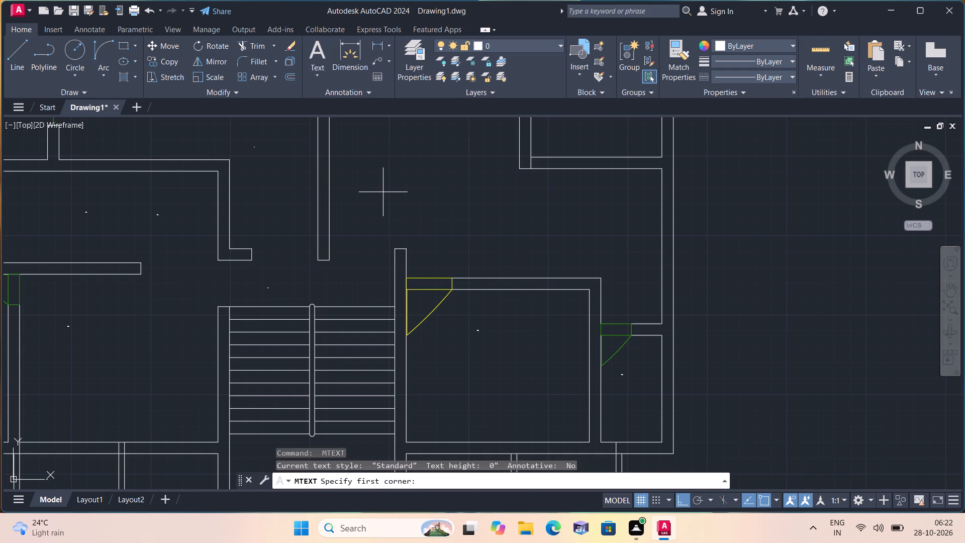
pyautogui.tripleClick(382, 192)
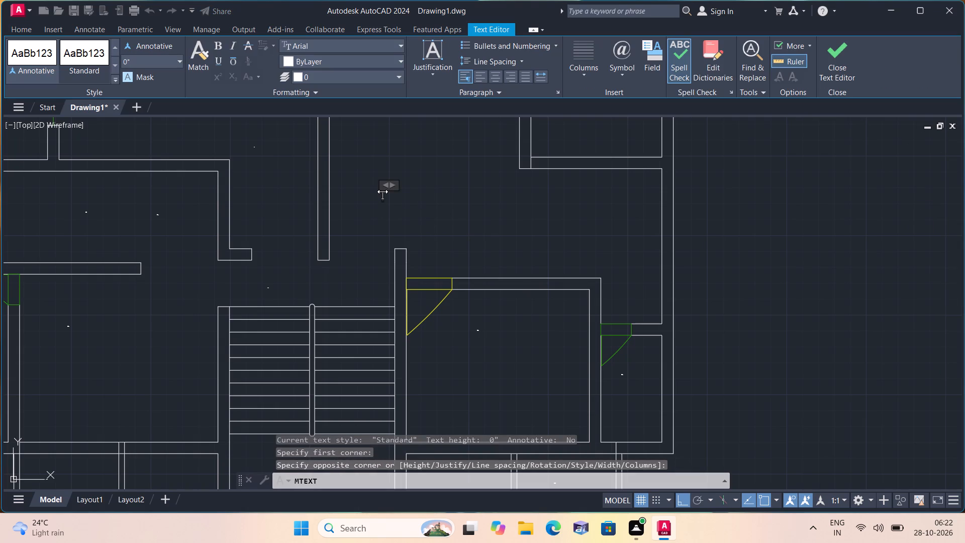
pyautogui.write('DRAWING')
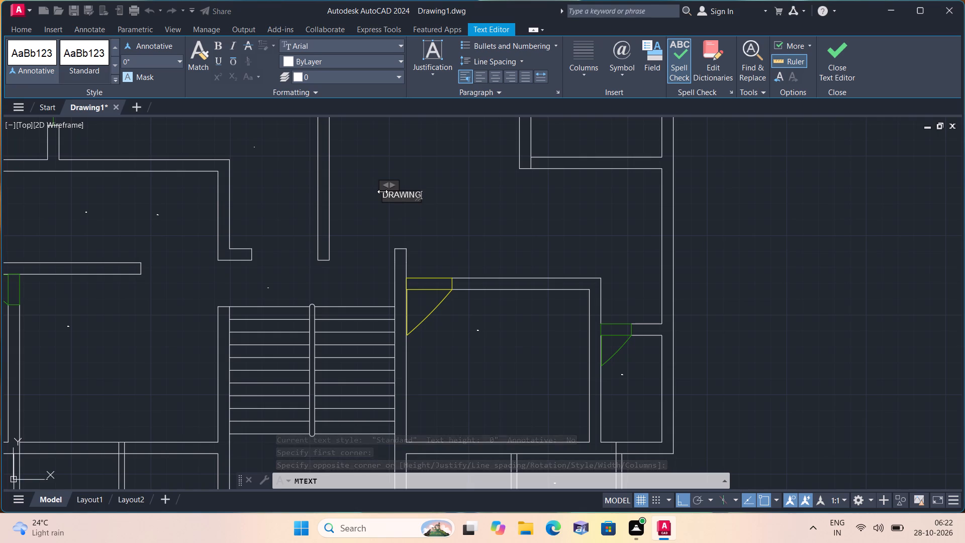
pyautogui.press('/')
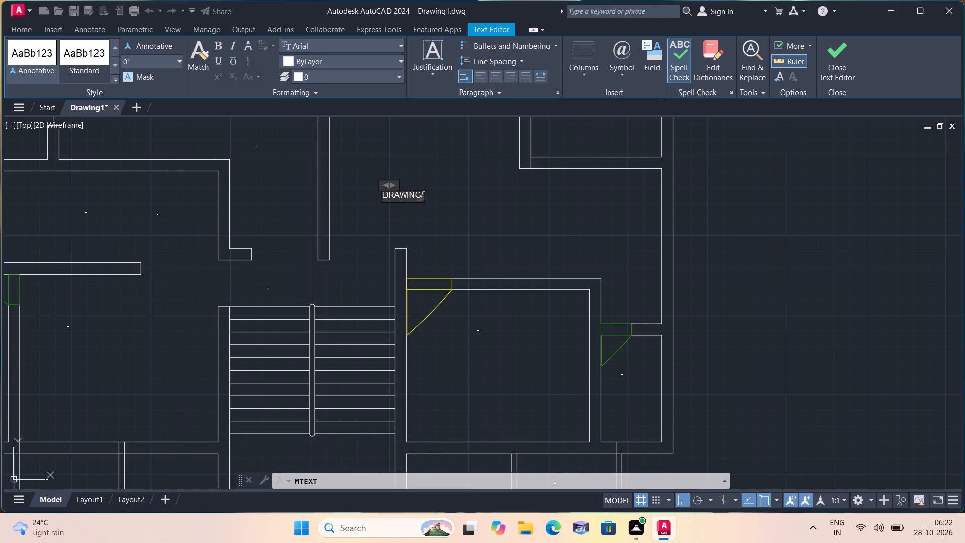
pyautogui.write('DININ')
pyautogui.press('g')
pyautogui.press('Return')
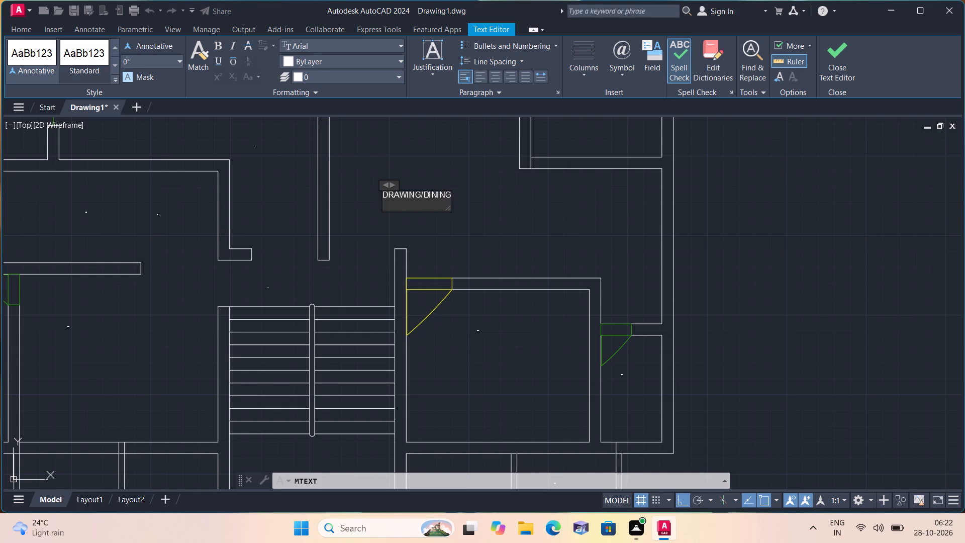
pyautogui.write("13'-")
pyautogui.scroll(1, 411, 204)
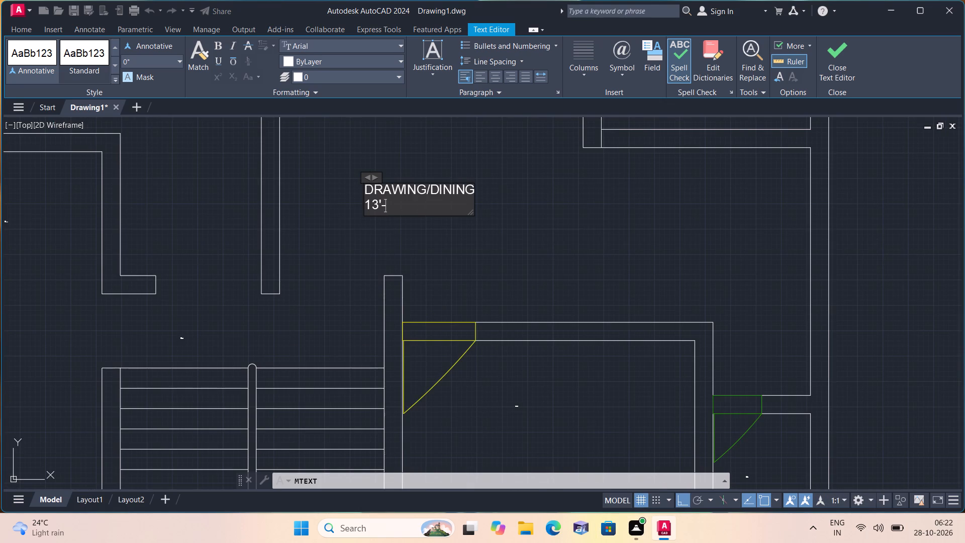
pyautogui.press('5')
pyautogui.hotkey('shift', '"')
pyautogui.press('x')
pyautogui.write('19')
pyautogui.press("'")
pyautogui.press('-')
pyautogui.press('0')
pyautogui.hotkey('shift', '"')
pyautogui.click(453, 238)
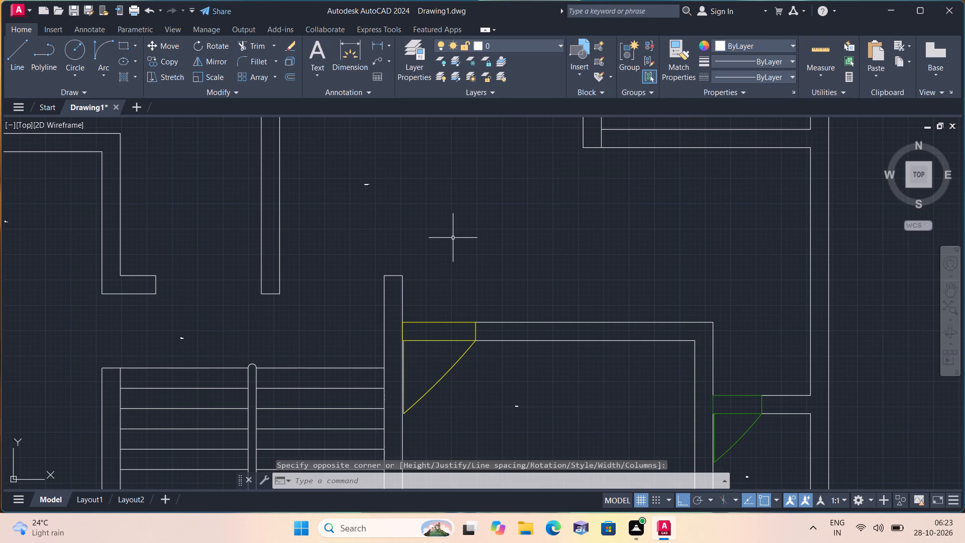
# Add a two-line multiline text note just southeast of the DRAWING/DINING label: UNIT 1, and below it AREA=750sft.
pyautogui.press('space')
pyautogui.tripleClick(453, 238)
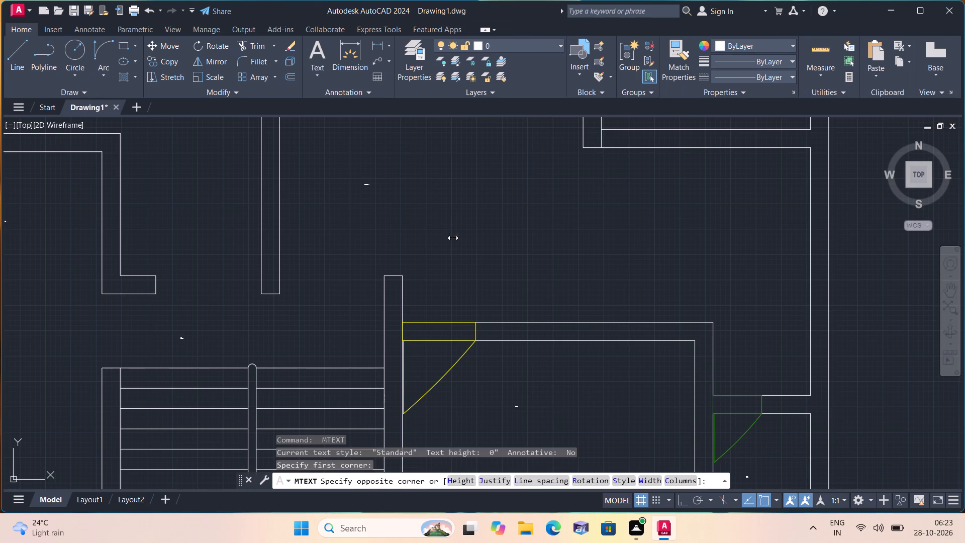
pyautogui.write('UNIT')
pyautogui.press('space')
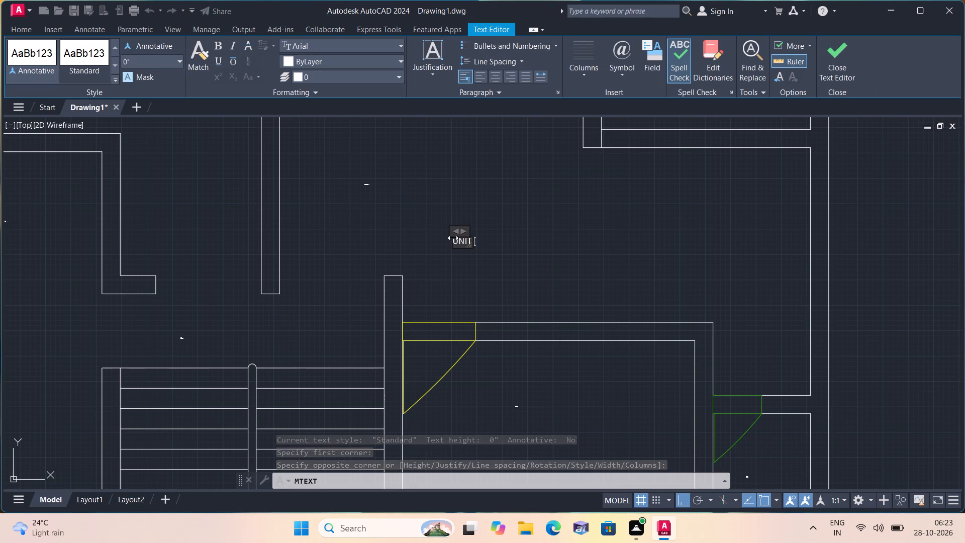
pyautogui.write('1')
pyautogui.press('Return')
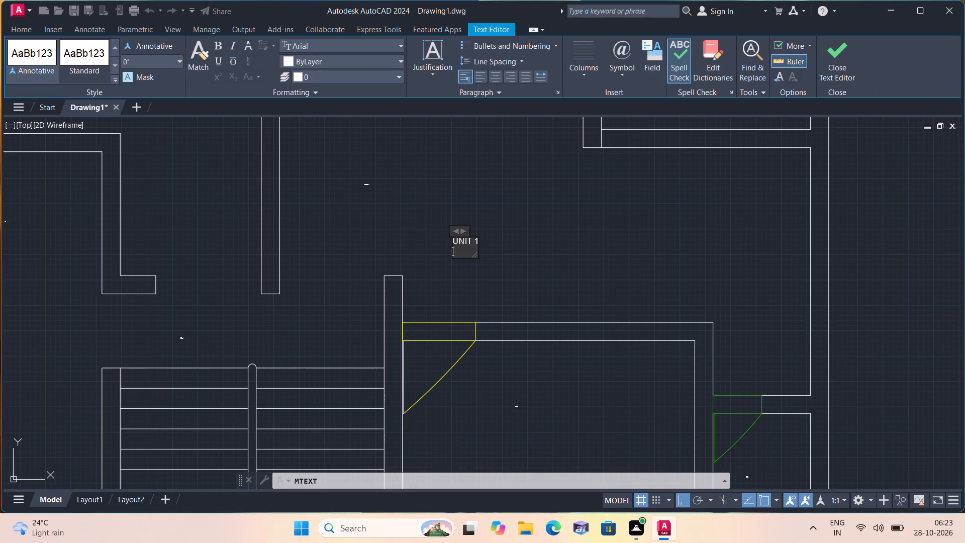
pyautogui.write('AREA')
pyautogui.press('=')
pyautogui.write('750')
pyautogui.write('sft')
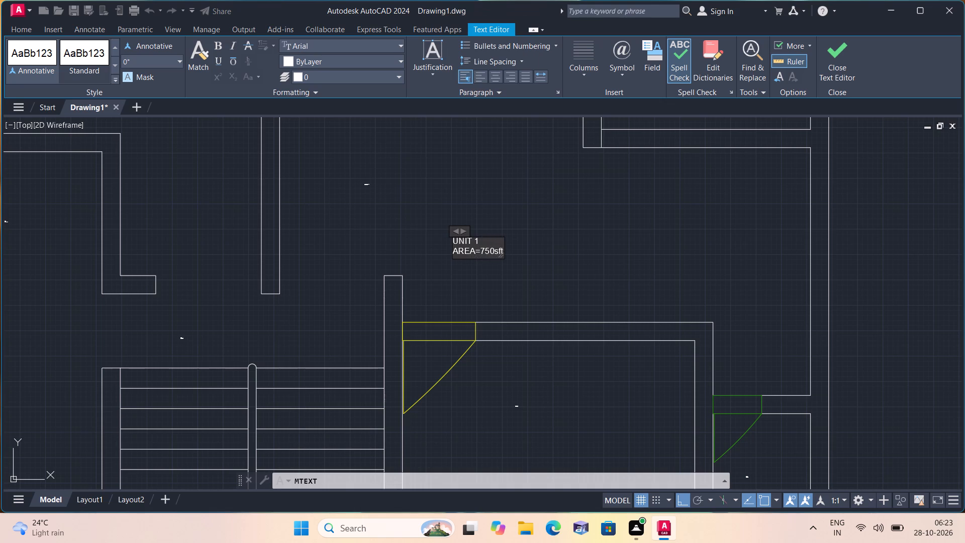
pyautogui.click(591, 250)
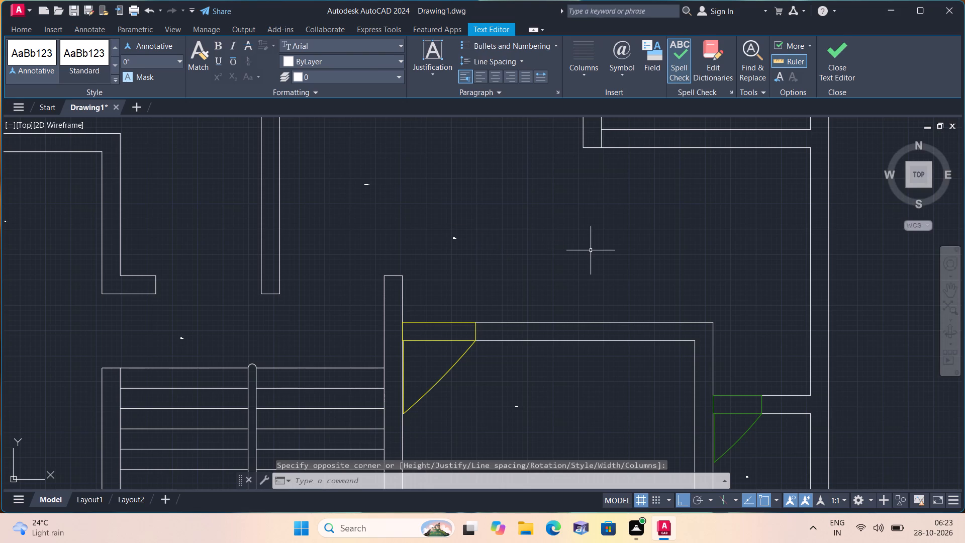
# Label the small room on the east wall, north of the drawing/dining area, with two-line multiline text: KITCHEN, and below it 5'-1"X8'-7".
pyautogui.moveTo(549, 197); pyautogui.dragTo(520, 206, button='middle')
pyautogui.scroll(-1, 548, 197)
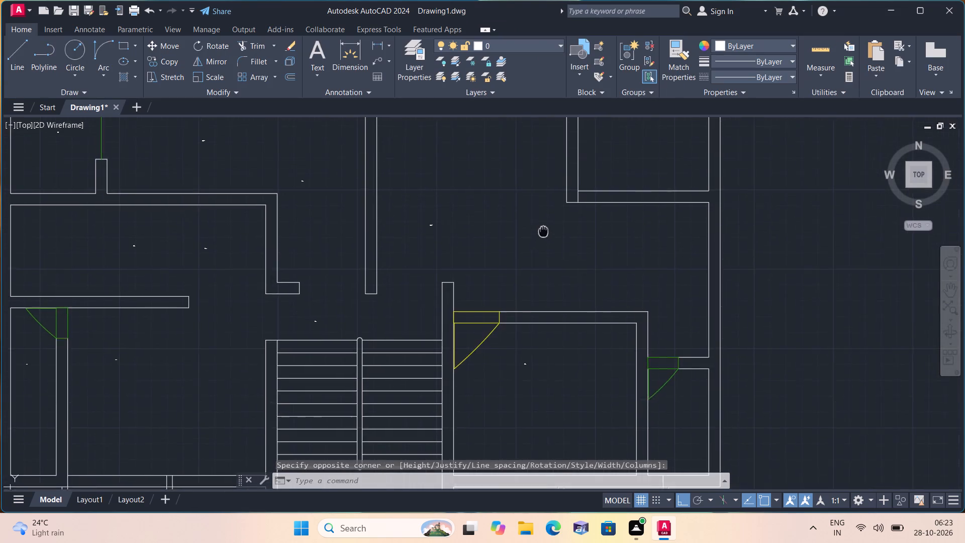
pyautogui.moveTo(520, 206); pyautogui.dragTo(474, 147, button='middle')
pyautogui.scroll(2, 612, 362)
pyautogui.scroll(-1, 584, 293)
pyautogui.moveTo(584, 293); pyautogui.dragTo(629, 486, button='middle')
pyautogui.scroll(-1, 514, 233)
pyautogui.moveTo(511, 234); pyautogui.dragTo(616, 441, button='middle')
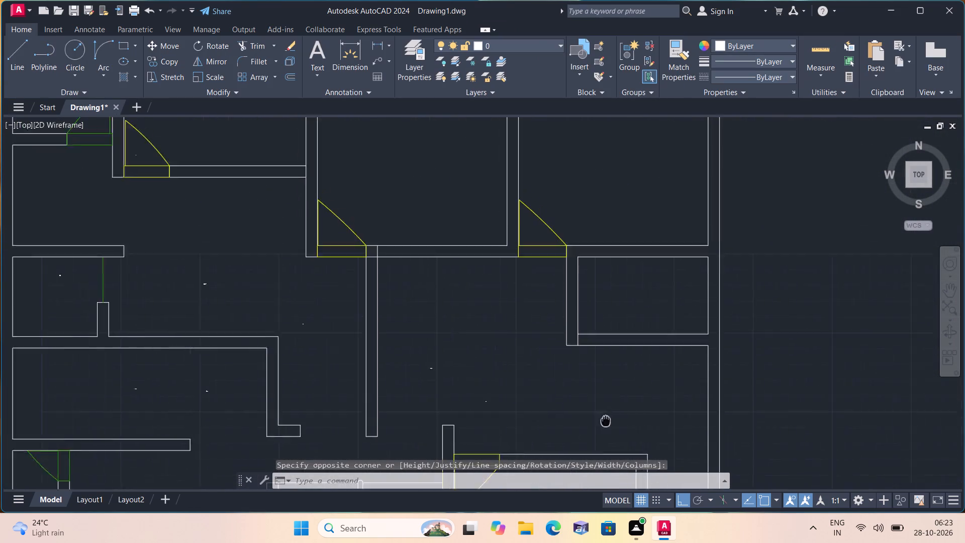
pyautogui.moveTo(616, 441); pyautogui.dragTo(617, 442, button='middle')
pyautogui.press('space')
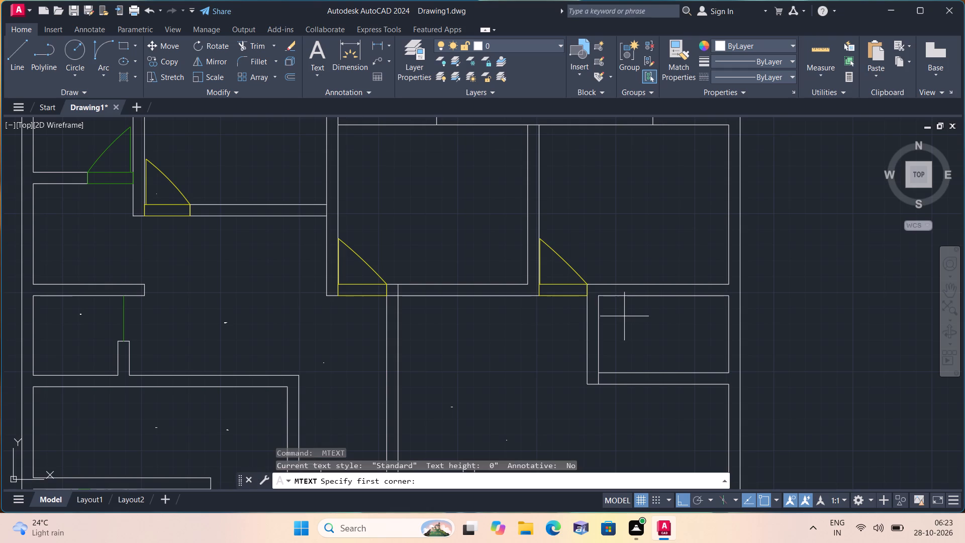
pyautogui.tripleClick(625, 321)
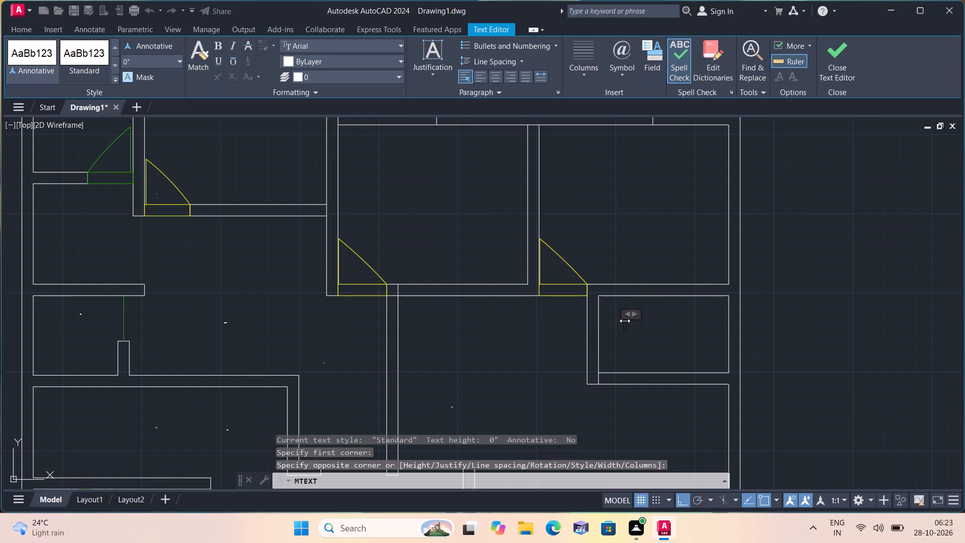
pyautogui.write('kitc')
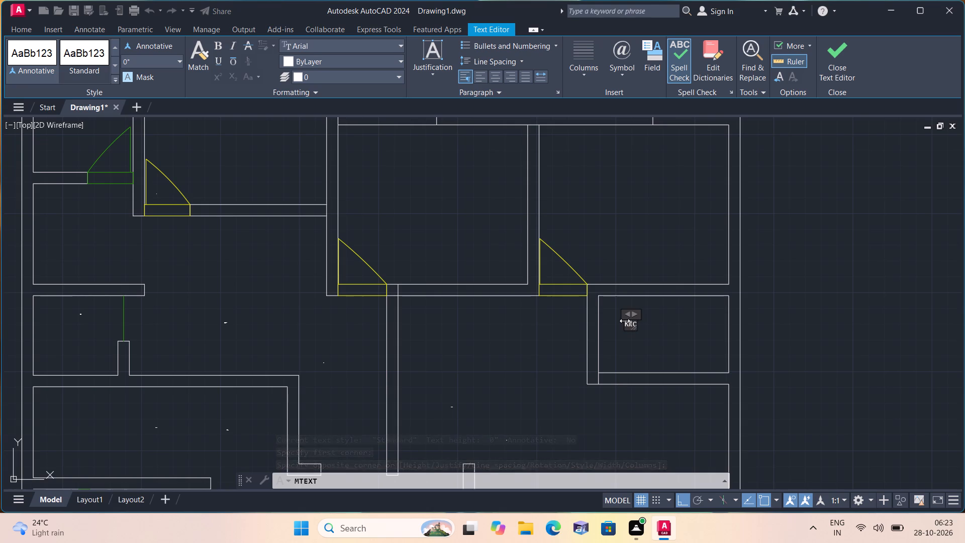
pyautogui.press('BackSpace')
pyautogui.press('BackSpace')
pyautogui.press('BackSpace')
pyautogui.press('BackSpace')
pyautogui.press('BackSpace')
pyautogui.press('BackSpace')
pyautogui.press('BackSpace')
pyautogui.press('BackSpace')
pyautogui.press('BackSpace')
pyautogui.press('BackSpace')
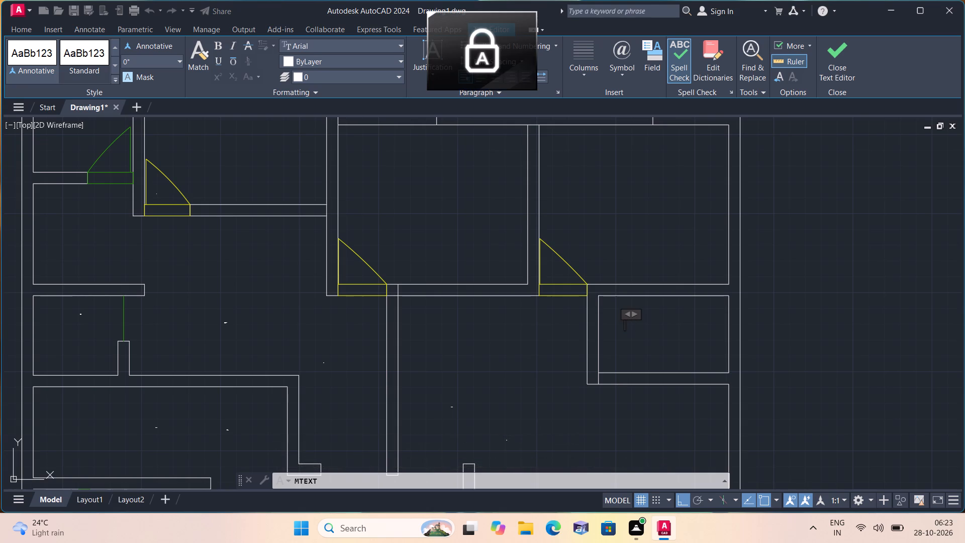
pyautogui.write('KITCHEN')
pyautogui.press('Return')
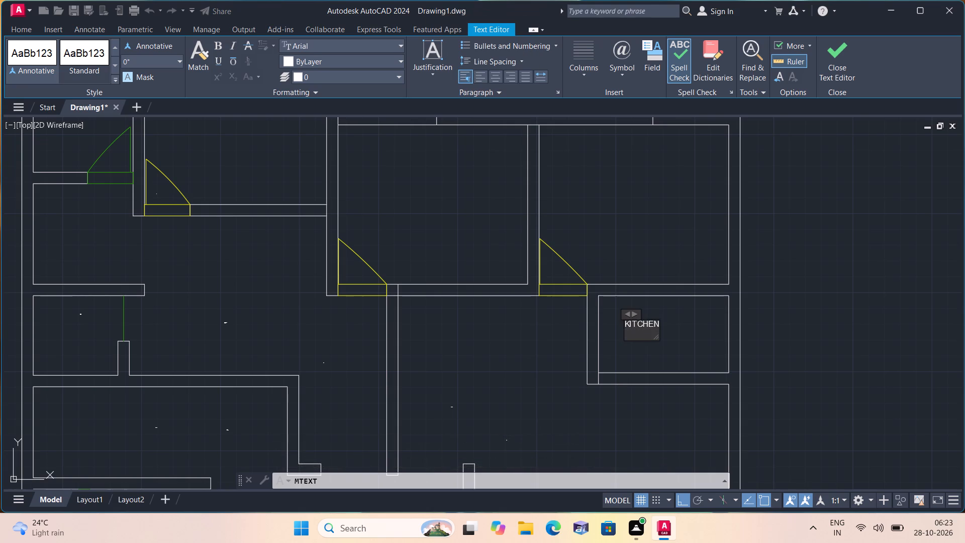
pyautogui.write('5\'-1"')
pyautogui.press('x')
pyautogui.write('8\'-7"')
# Label the north-central room, south of the balcony and toilet, with two-line multiline text: BEDROOM, and below it 12'-6"X10'-6".
pyautogui.click(457, 227)
pyautogui.moveTo(422, 204); pyautogui.dragTo(458, 296, button='middle')
pyautogui.scroll(-1, 420, 204)
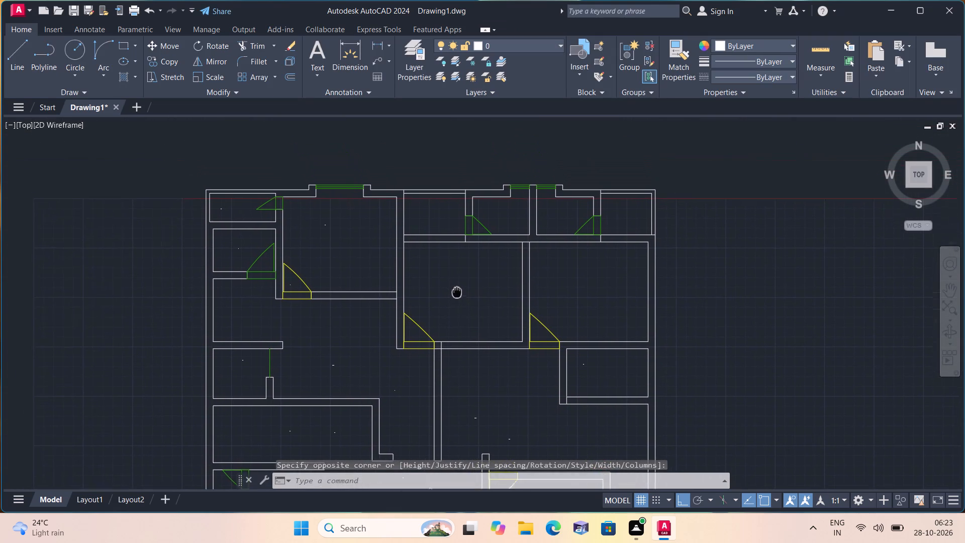
pyautogui.moveTo(458, 296); pyautogui.dragTo(459, 296, button='middle')
pyautogui.scroll(1, 460, 293)
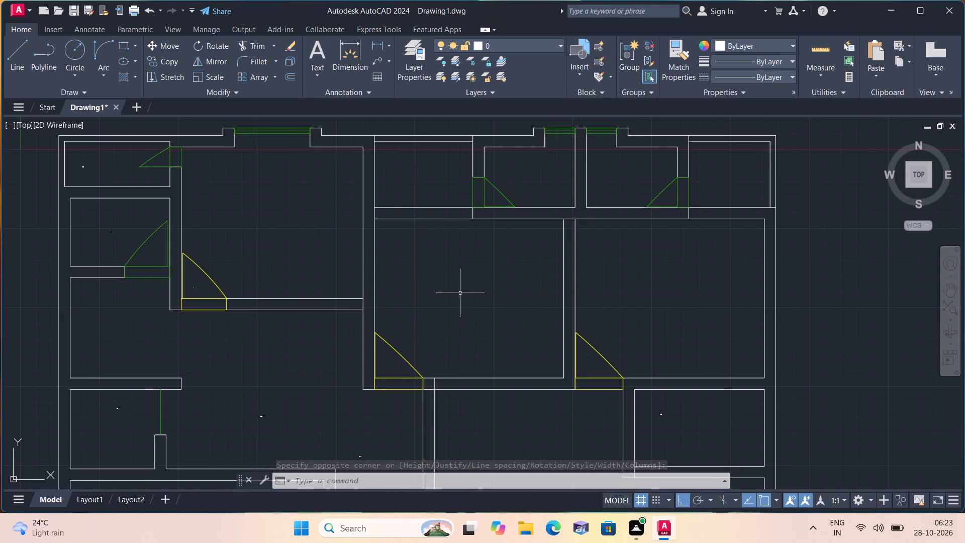
pyautogui.press('space')
pyautogui.tripleClick(416, 289)
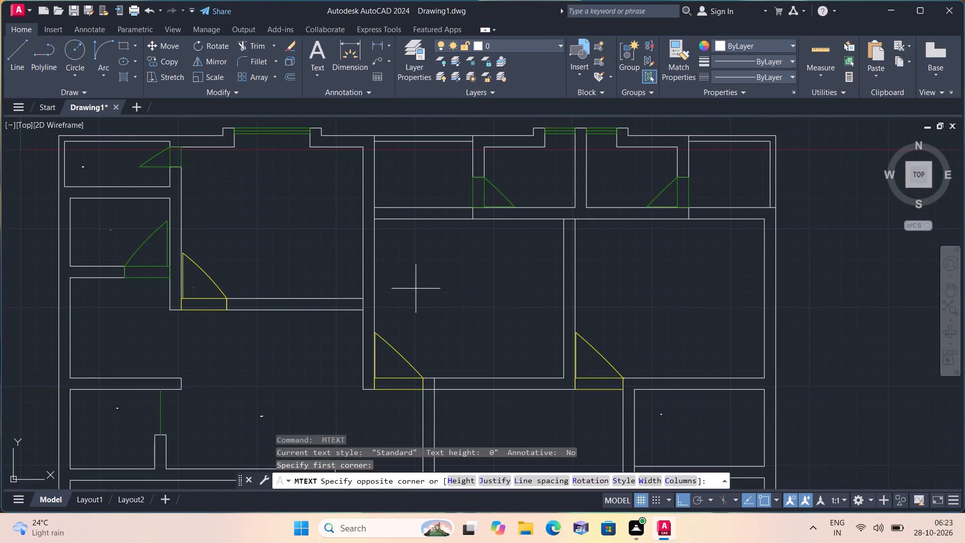
pyautogui.write('BEDR')
pyautogui.write('OO')
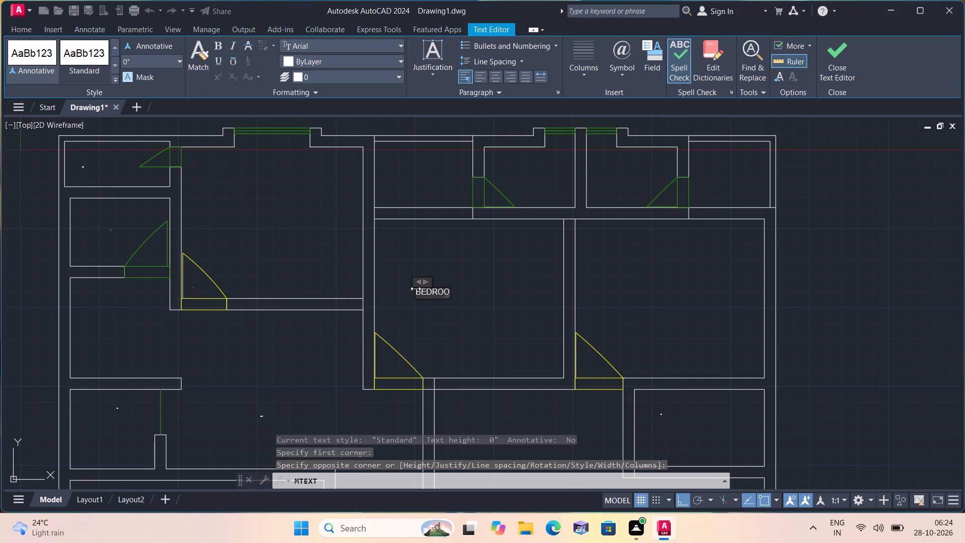
pyautogui.press('m')
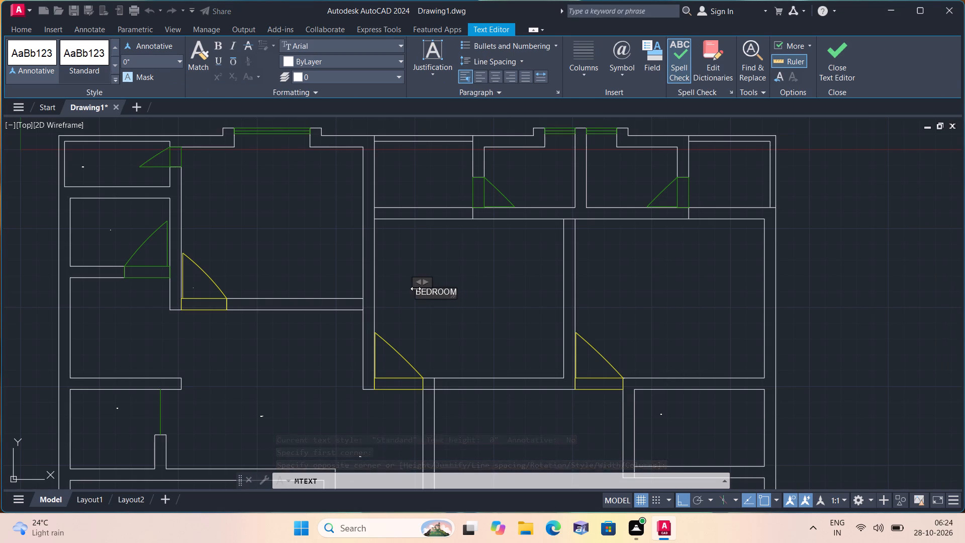
pyautogui.press('Return')
pyautogui.write("12'")
pyautogui.press('-')
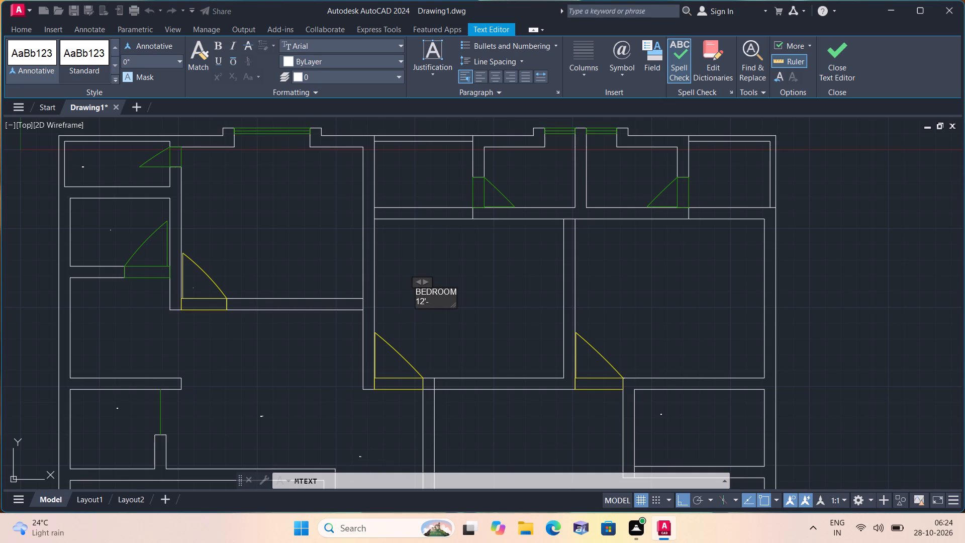
pyautogui.write('6"')
pyautogui.write('X10')
pyautogui.write('\'-6"')
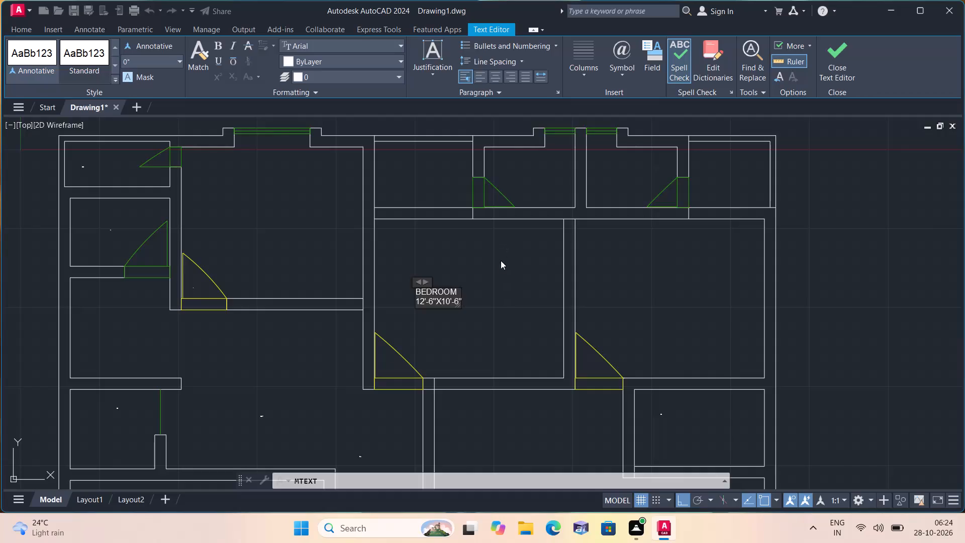
pyautogui.click(499, 263)
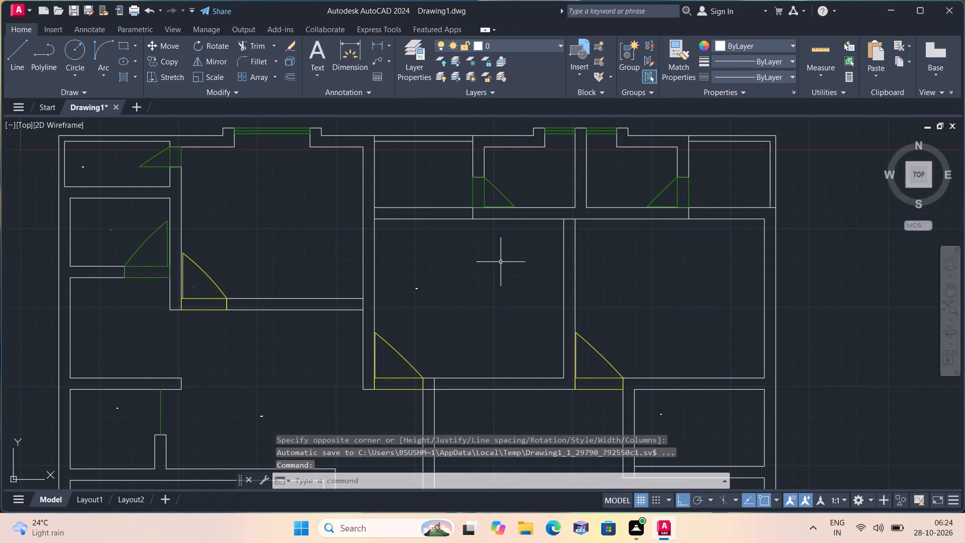
# Start a multiline text label reading BEDROOM in the large northeast room, directly north of the kitchen.
pyautogui.press('space')
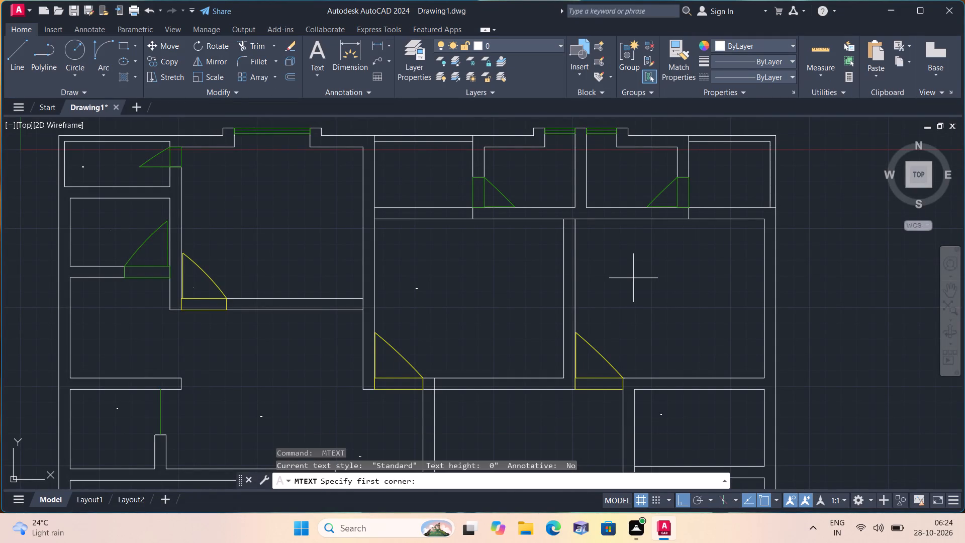
pyautogui.tripleClick(606, 296)
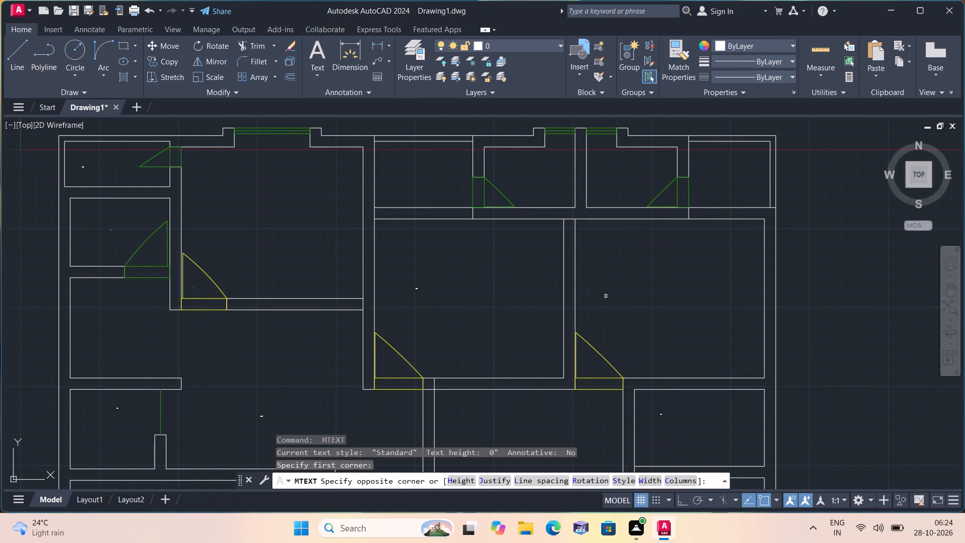
pyautogui.write('BEDROO')
pyautogui.press('m')
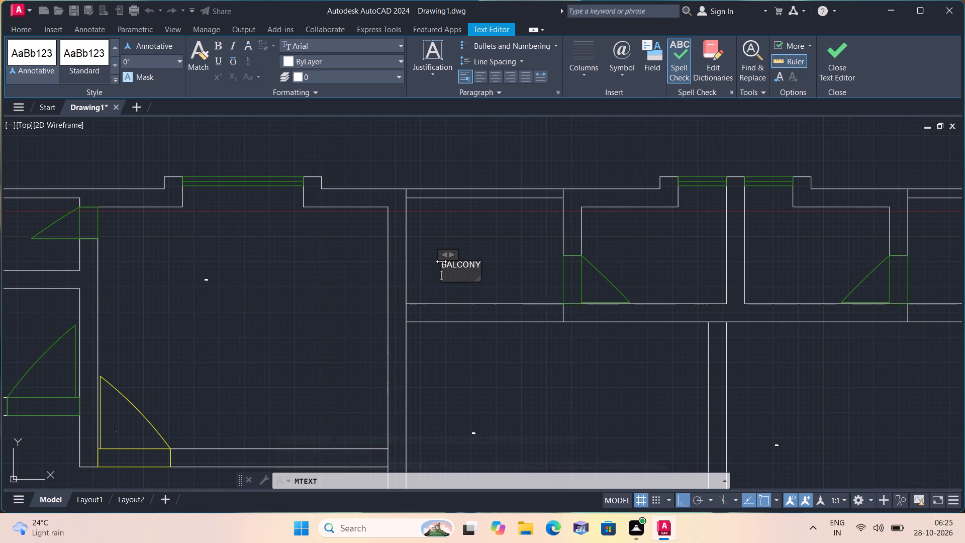
# Complete the BALCONY label in the balcony north of the central bedroom with the second line 6'-6"X3'-10".
pyautogui.write("6'-6")
pyautogui.hotkey('shift', '"')
pyautogui.press('x')
pyautogui.write("3'")
pyautogui.write('-10"')
pyautogui.click(528, 233)
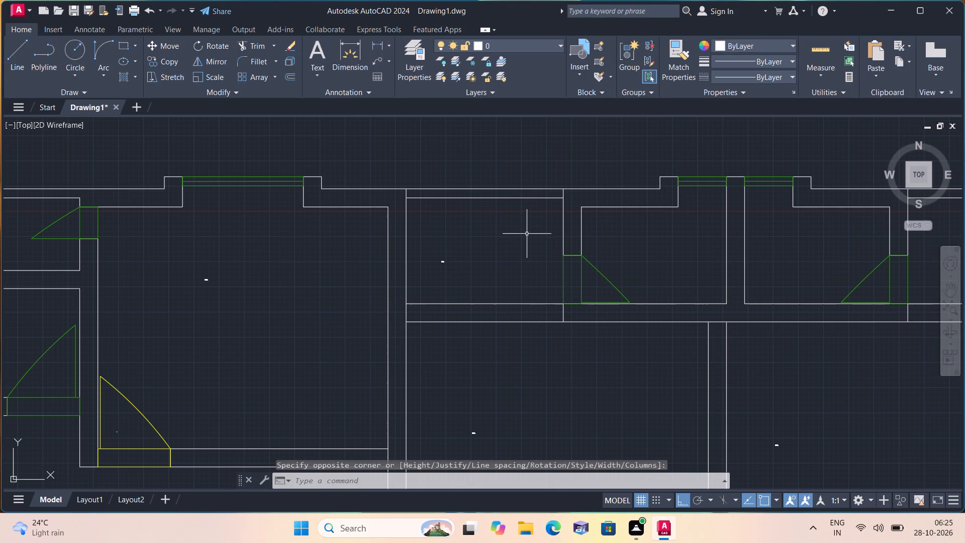
# Label the small room just east of that balcony with two-line multiline text: TOILET, and below it 6'-0"X4'-0".
pyautogui.moveTo(523, 237); pyautogui.dragTo(406, 242, button='middle')
pyautogui.scroll(-1, 480, 247)
pyautogui.scroll(2, 470, 255)
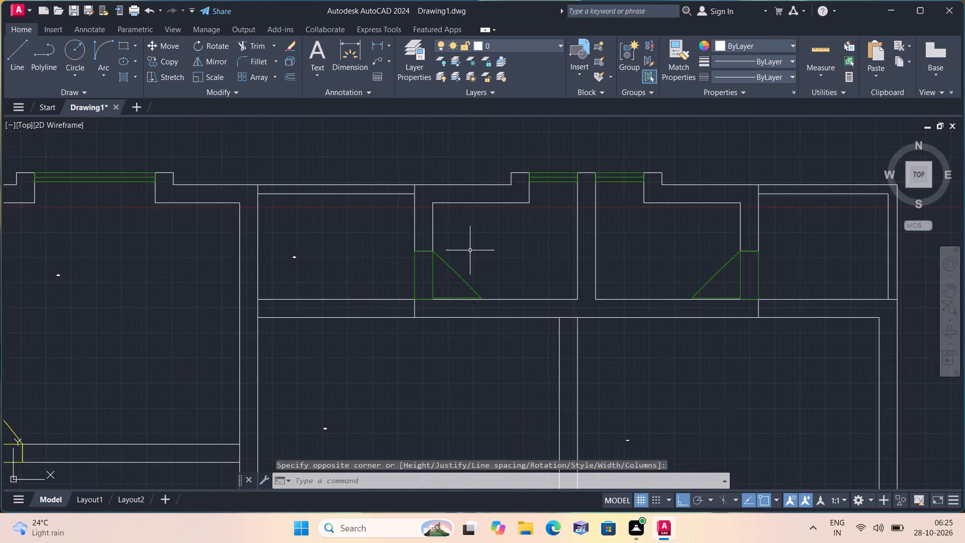
pyautogui.press('space')
pyautogui.tripleClick(470, 250)
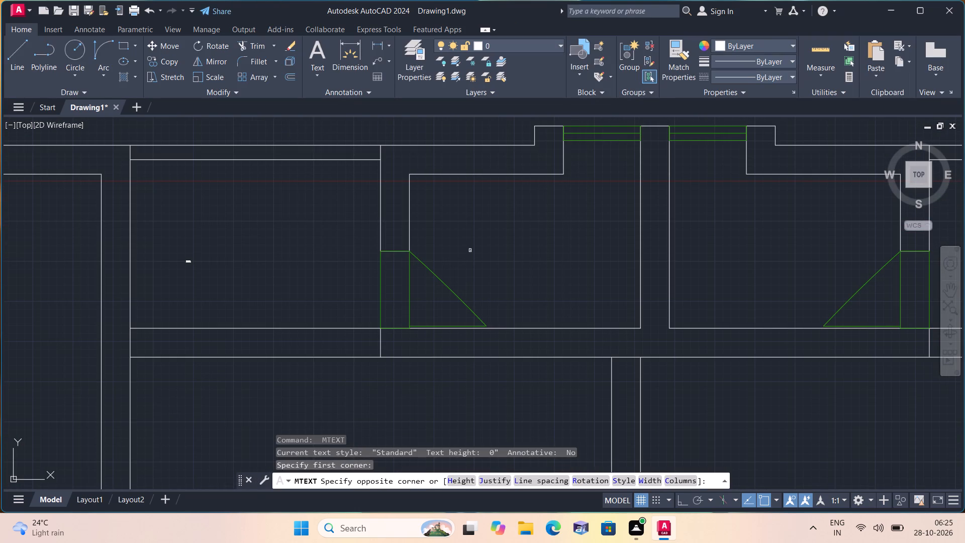
pyautogui.write('TOILET')
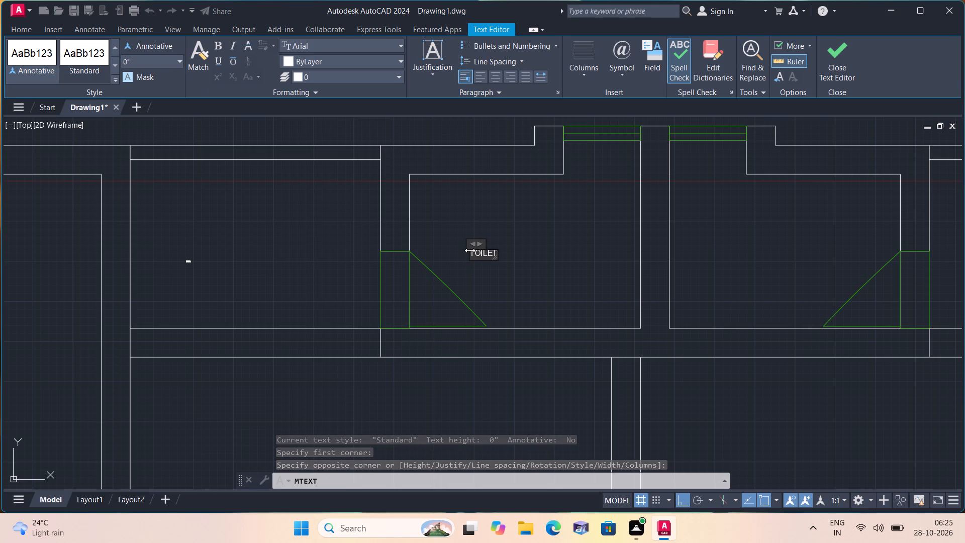
pyautogui.press('Return')
pyautogui.write("6'-")
pyautogui.write('0"')
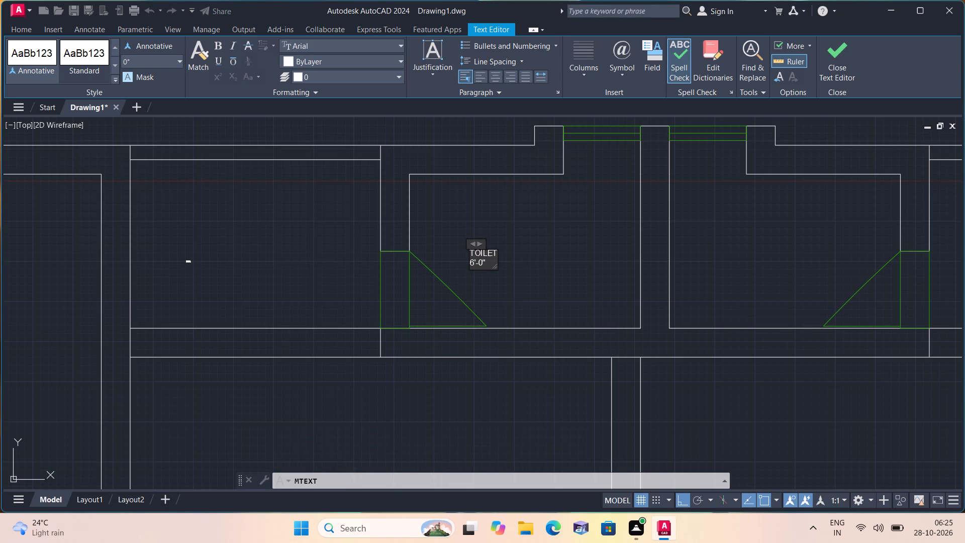
pyautogui.press('x')
pyautogui.write("4'-")
pyautogui.write('0"')
pyautogui.click(569, 247)
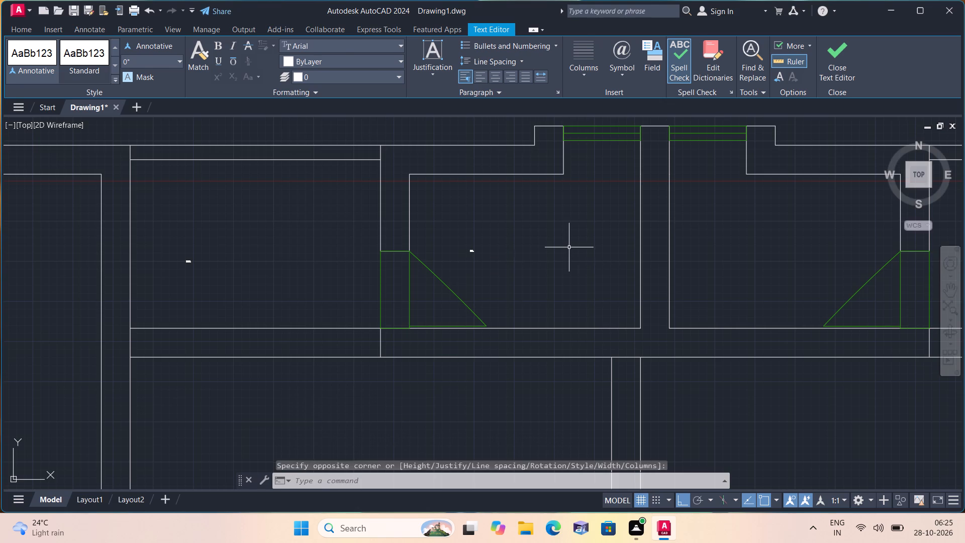
# Label the adjoining small room east of that toilet with two-line multiline text: TOILET, and below it 6'-0"X4'-0".
pyautogui.scroll(-1, 567, 247)
pyautogui.moveTo(556, 247); pyautogui.dragTo(440, 289, button='middle')
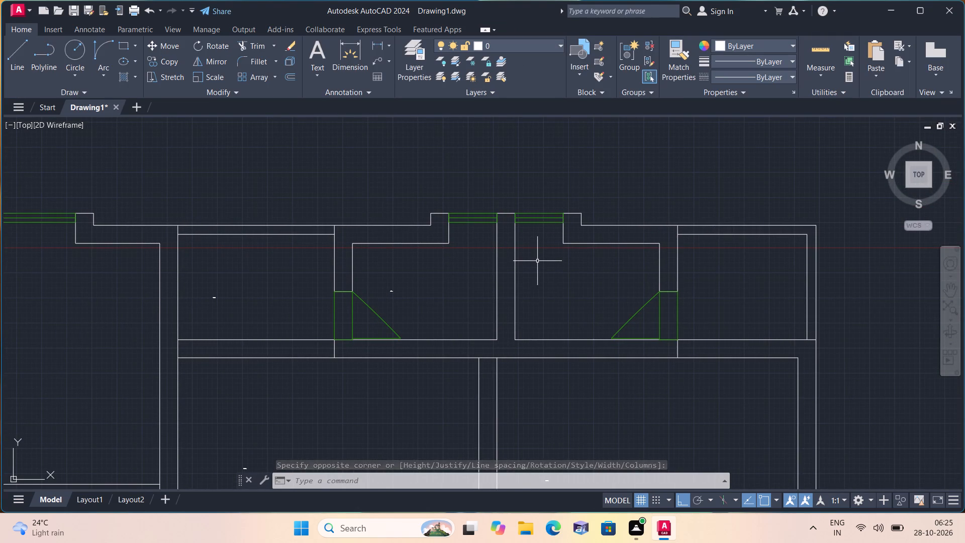
pyautogui.press('space')
pyautogui.tripleClick(553, 275)
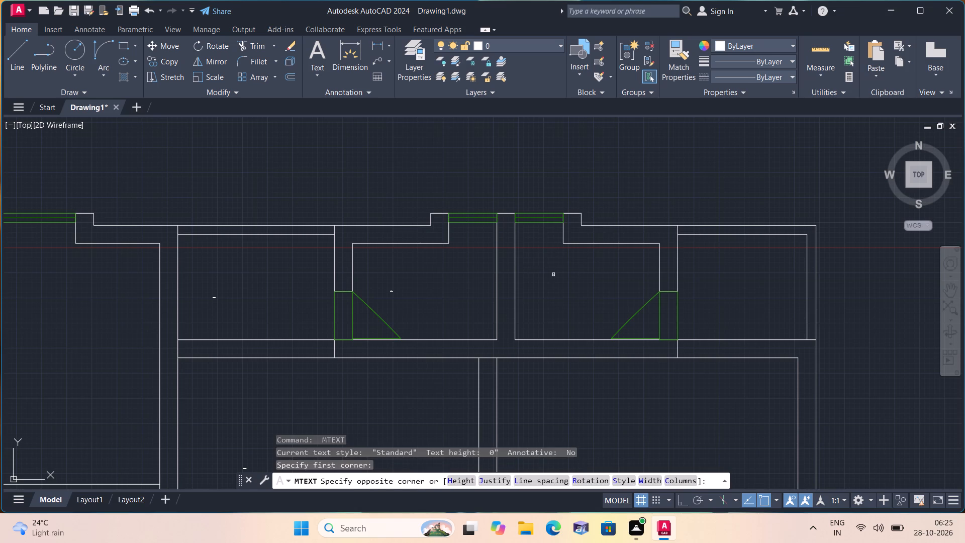
pyautogui.write('TOILET')
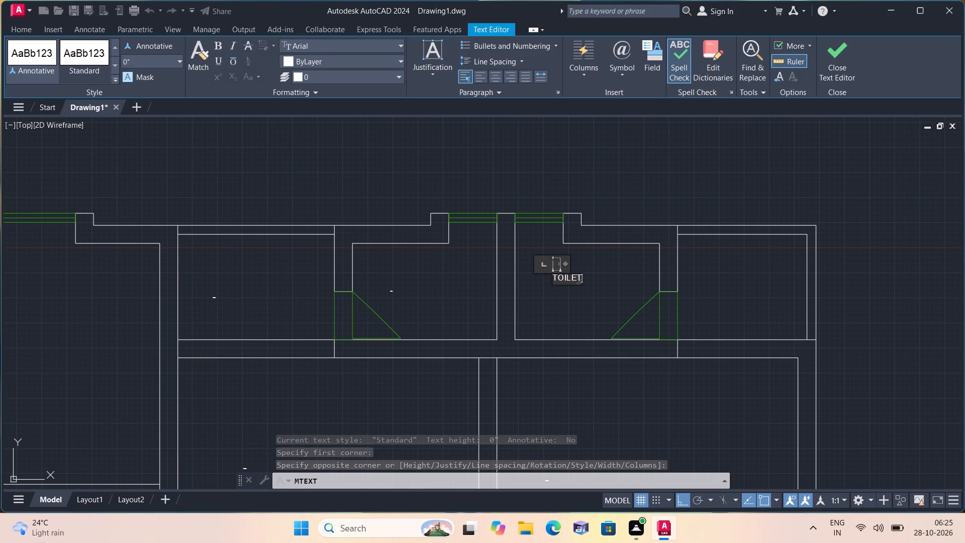
pyautogui.press('Return')
pyautogui.write("6'-")
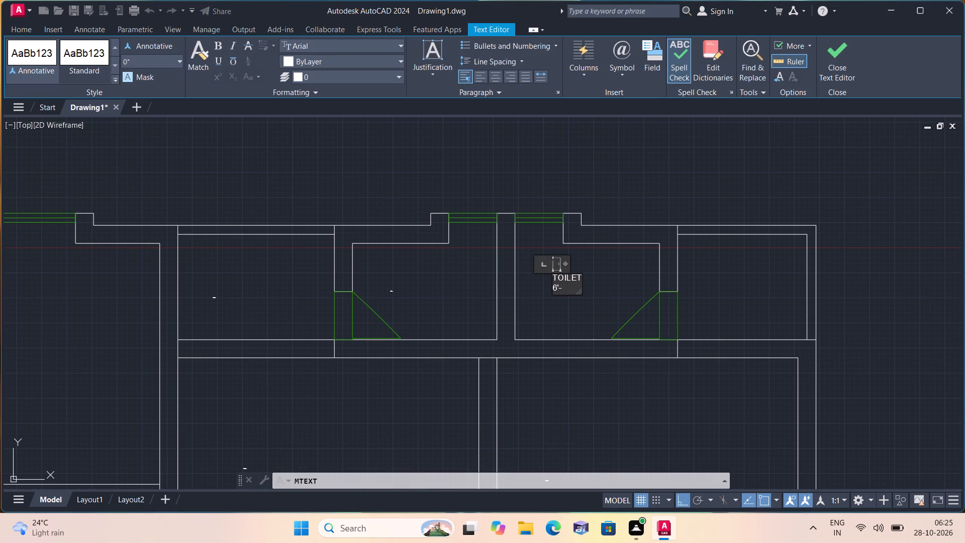
pyautogui.write('0"')
pyautogui.press('x')
pyautogui.write('4\'-0"')
pyautogui.click(613, 274)
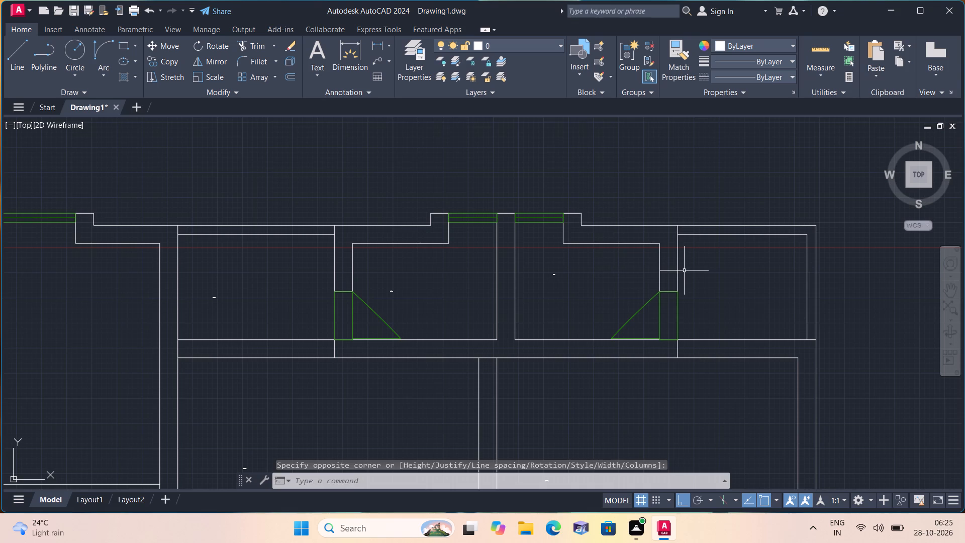
# Label the balcony in the plan's northeast corner with two-line multiline text: BALCONY, and below it 6'-6"X3'-10".
pyautogui.press('space')
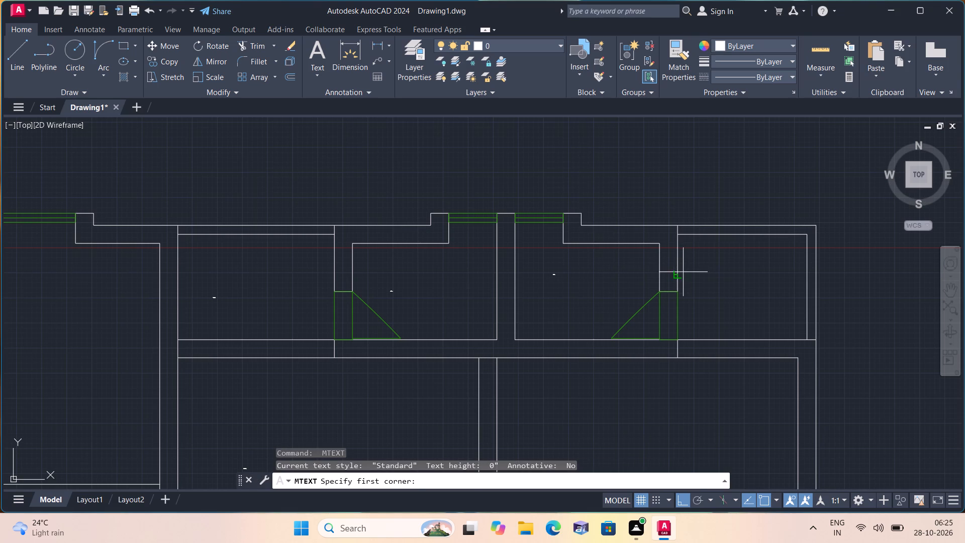
pyautogui.tripleClick(700, 274)
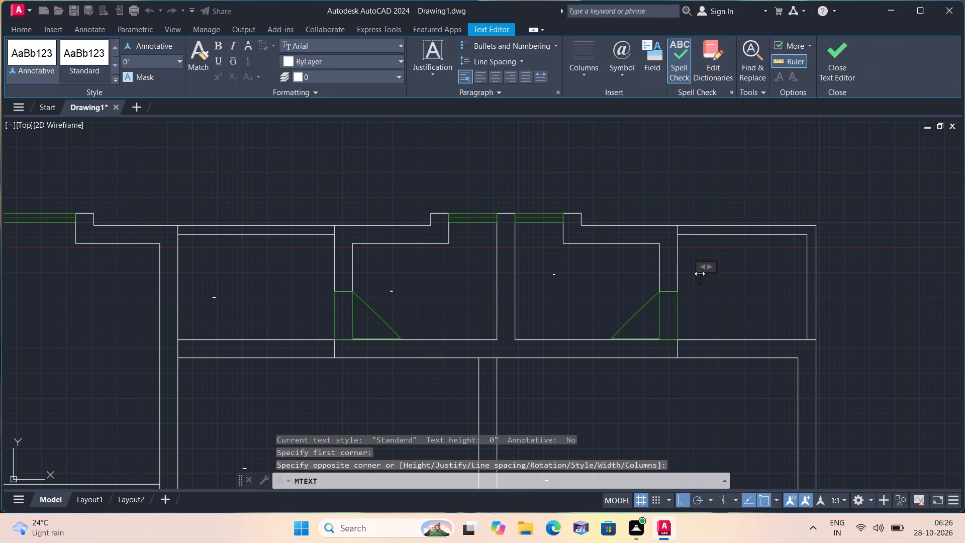
pyautogui.write('BALCONY')
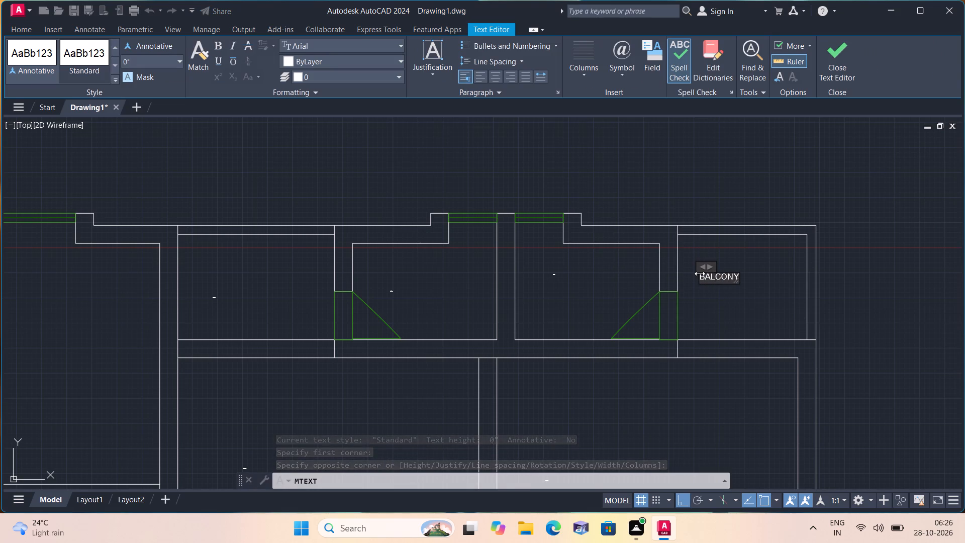
pyautogui.press('Return')
pyautogui.write('6\'-6"')
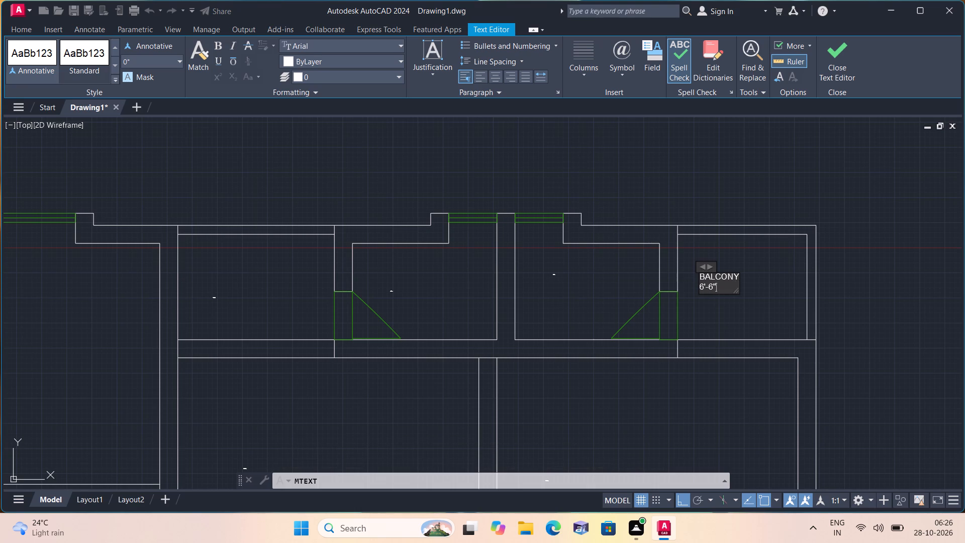
pyautogui.press('x')
pyautogui.write("3'-")
pyautogui.write('10"')
# Finish the BALCONY label in the plan's northeast corner by leaving the text editor.
pyautogui.click(635, 382)
# Select all multiline text labels similar to the southwest bedroom's label and set their text height to 6".
pyautogui.moveTo(634, 382); pyautogui.dragTo(605, 280, button='middle')
pyautogui.scroll(-3, 605, 280)
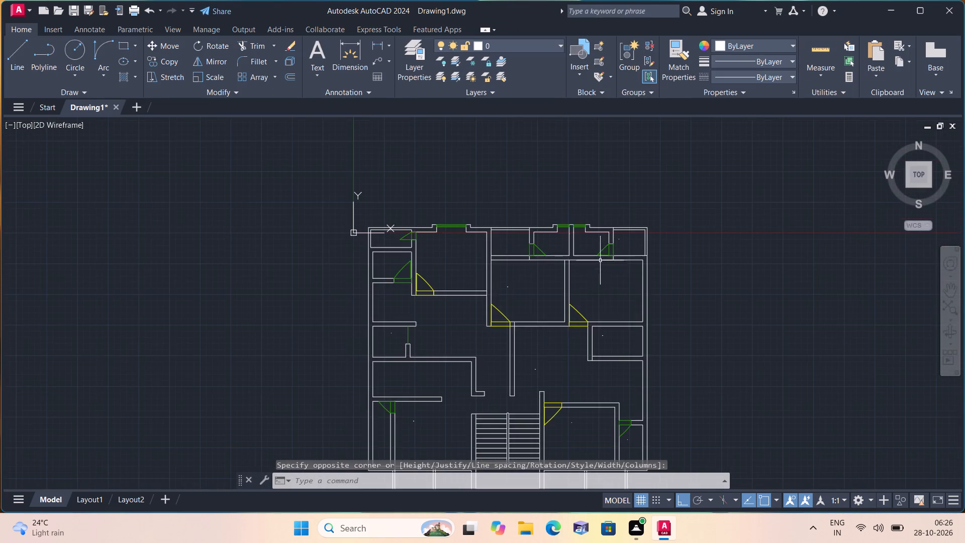
pyautogui.moveTo(598, 316); pyautogui.dragTo(592, 169, button='middle')
pyautogui.scroll(-1, 598, 316)
pyautogui.scroll(3, 558, 251)
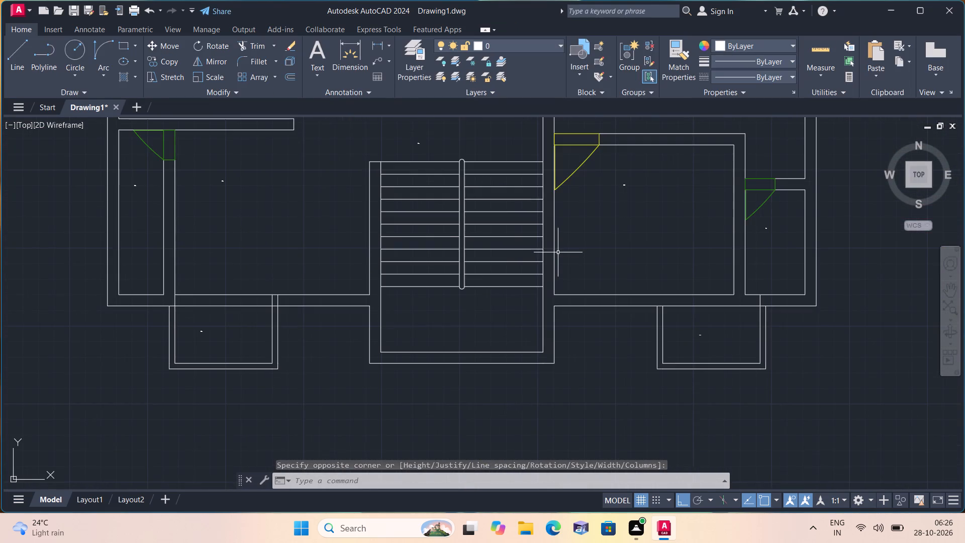
pyautogui.scroll(1, 473, 300)
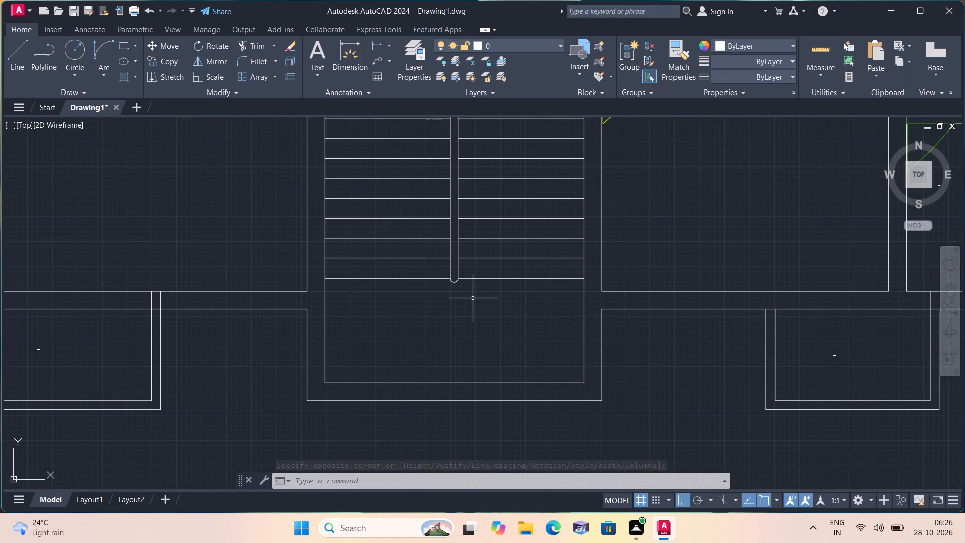
pyautogui.scroll(-1, 636, 512)
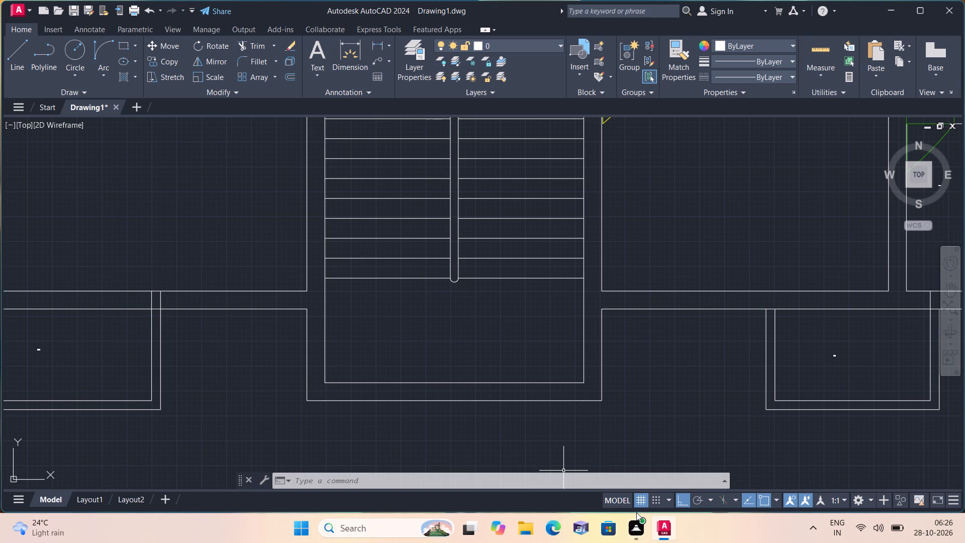
pyautogui.scroll(1, 636, 512)
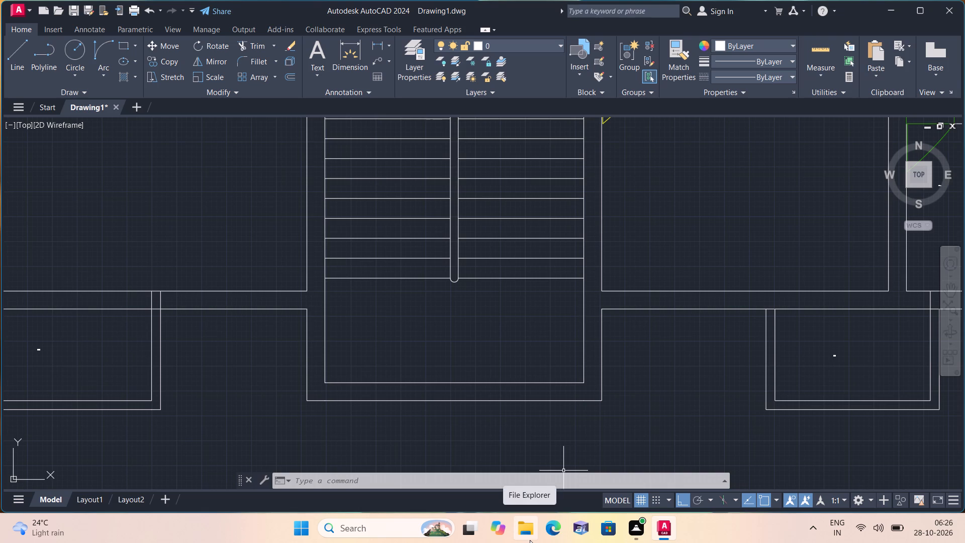
pyautogui.scroll(-1, 502, 490)
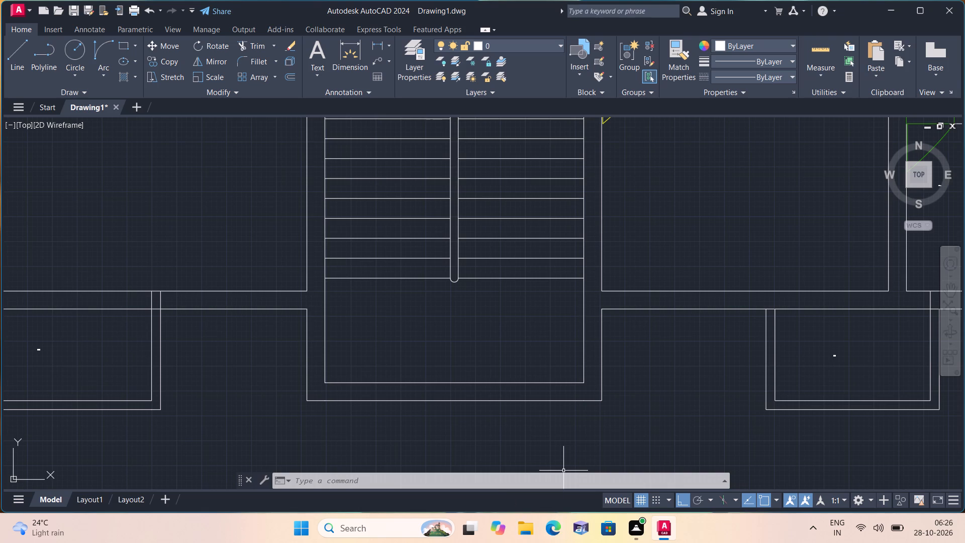
pyautogui.scroll(-1, 2, 1)
pyautogui.moveTo(172, 187); pyautogui.dragTo(198, 214, button='middle')
pyautogui.moveTo(198, 214); pyautogui.dragTo(422, 352, button='middle')
pyautogui.scroll(1, 423, 352)
pyautogui.click(190, 183)
pyautogui.click(353, 265)
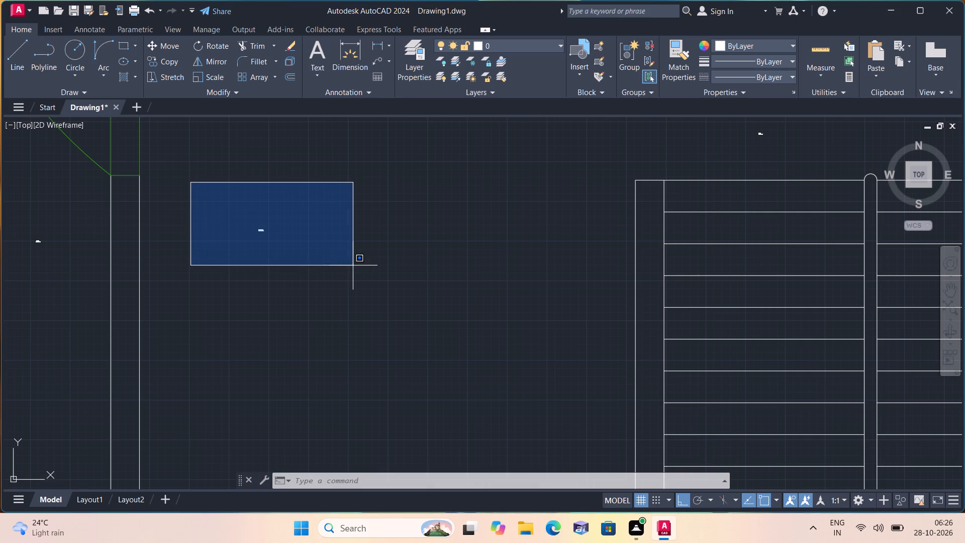
pyautogui.rightClick(353, 265)
pyautogui.click(412, 402)
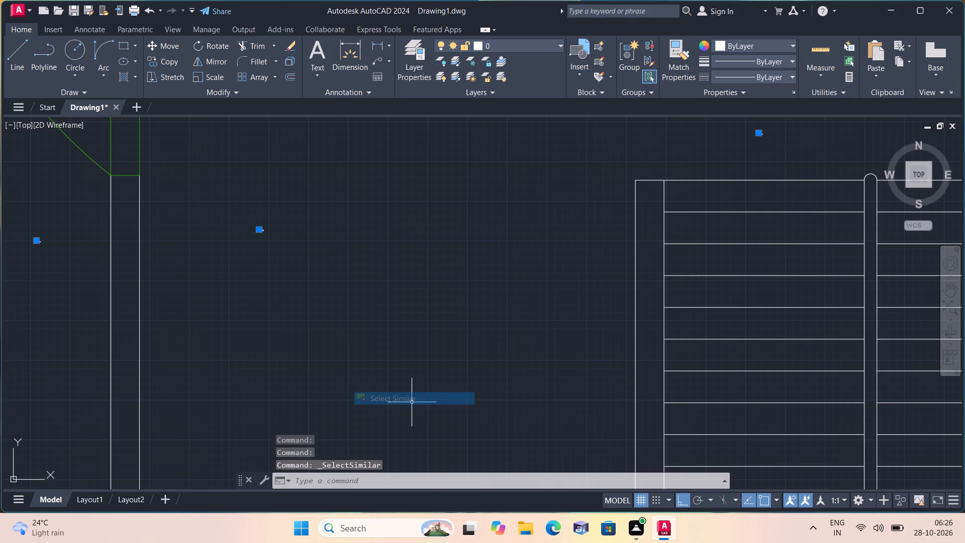
pyautogui.rightClick(435, 358)
pyautogui.click(471, 339)
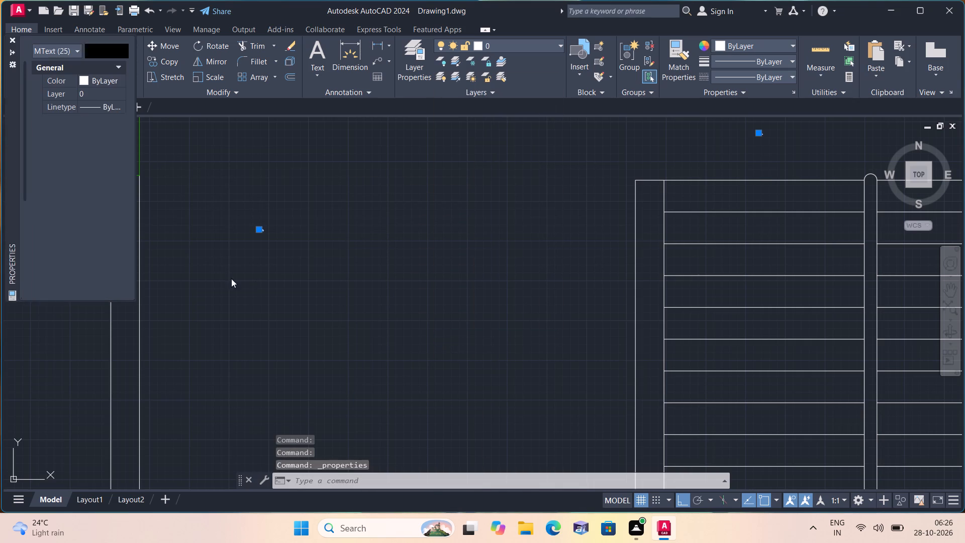
pyautogui.click(94, 290)
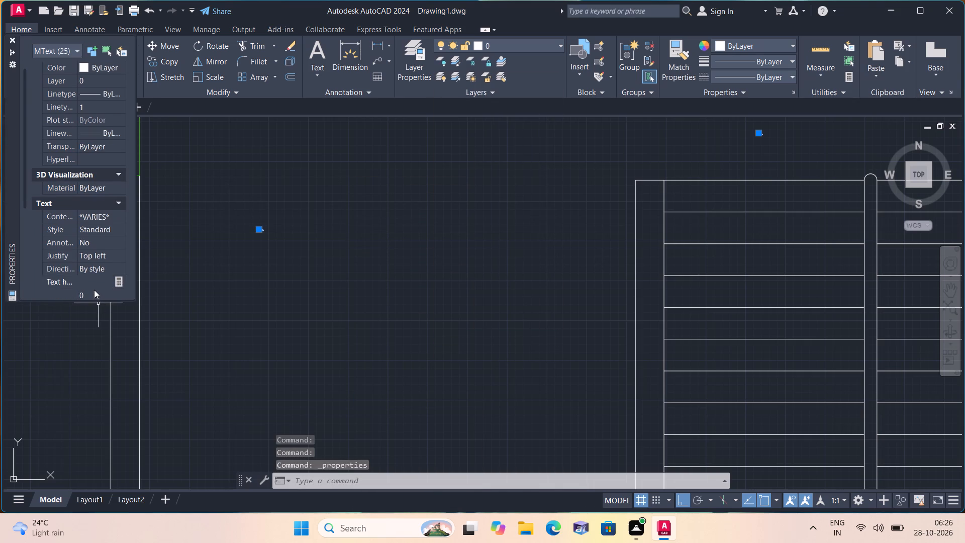
pyautogui.press('BackSpace')
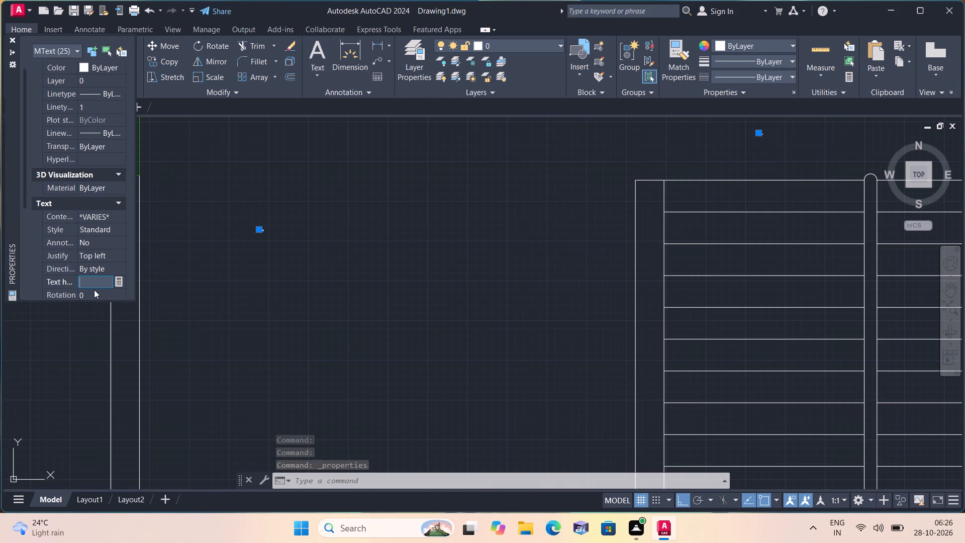
pyautogui.write('6"')
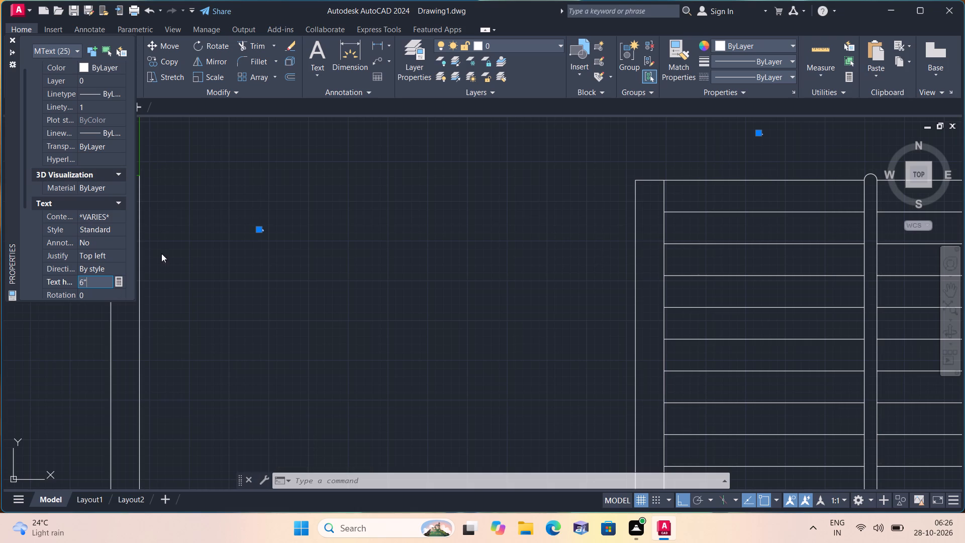
pyautogui.click(212, 210)
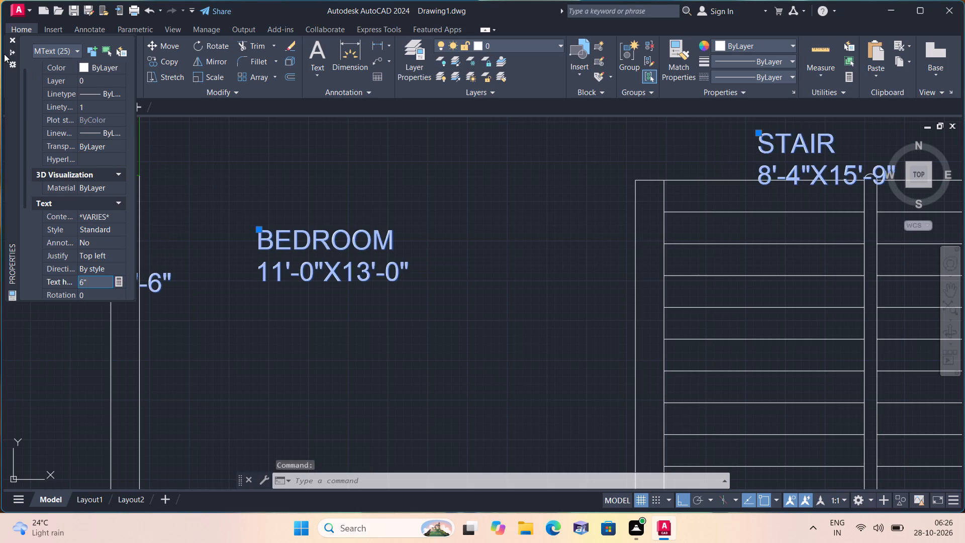
pyautogui.click(16, 35)
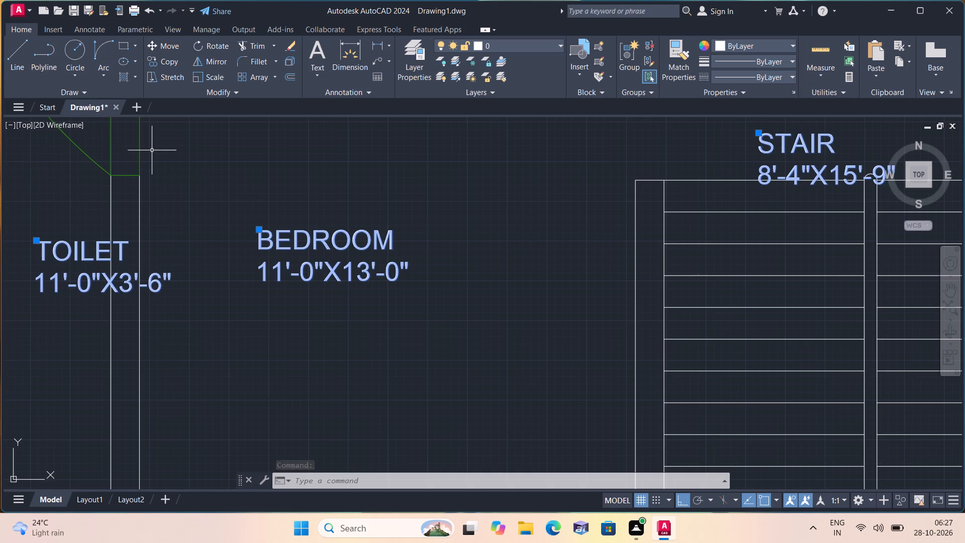
pyautogui.press('Escape')
# With Ortho off, move the northwest balcony's label up and slightly west so both lines fit inside the balcony walls.
pyautogui.scroll(-1, 152, 150)
pyautogui.scroll(-1, 299, 238)
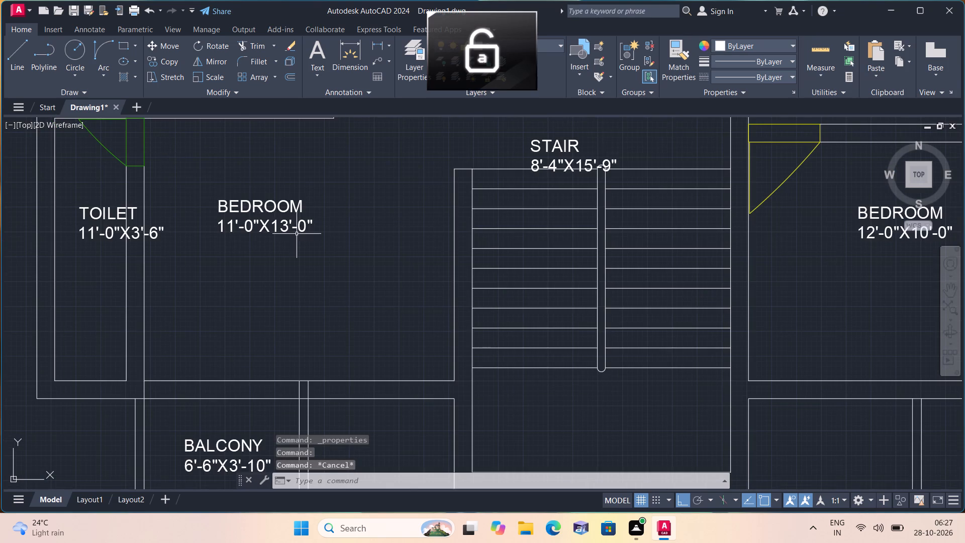
pyautogui.scroll(-1, 300, 230)
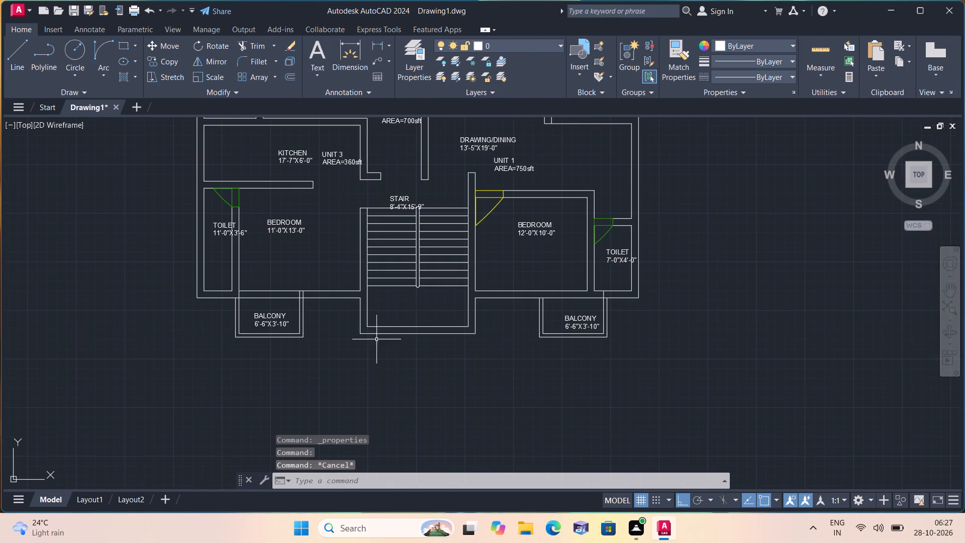
pyautogui.click(682, 498)
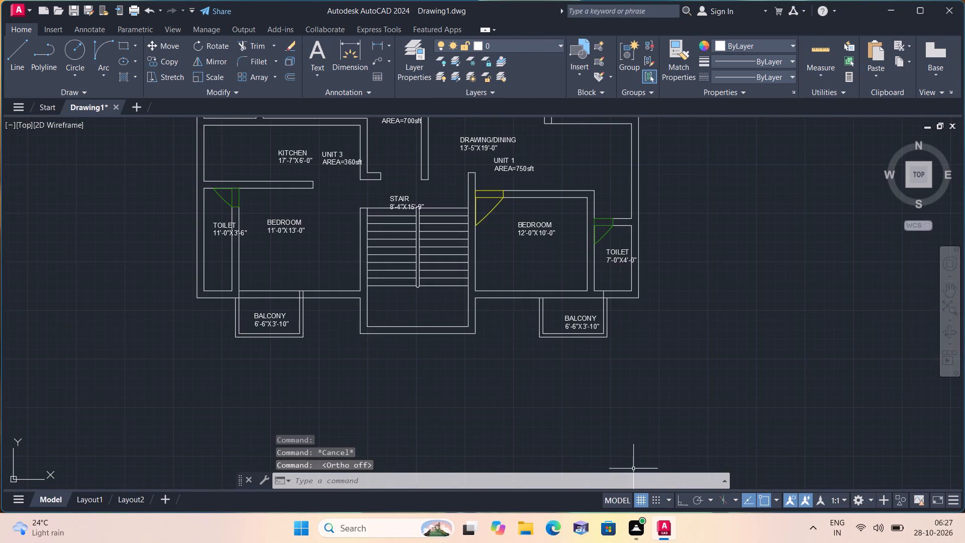
pyautogui.scroll(-1, 615, 452)
pyautogui.scroll(-1, 427, 315)
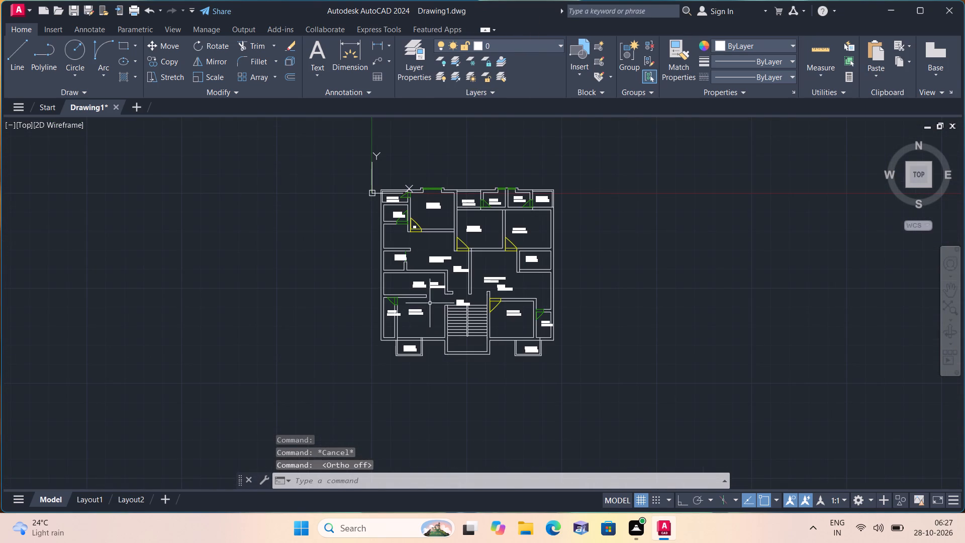
pyautogui.scroll(-1, 591, 424)
pyautogui.scroll(1, 471, 278)
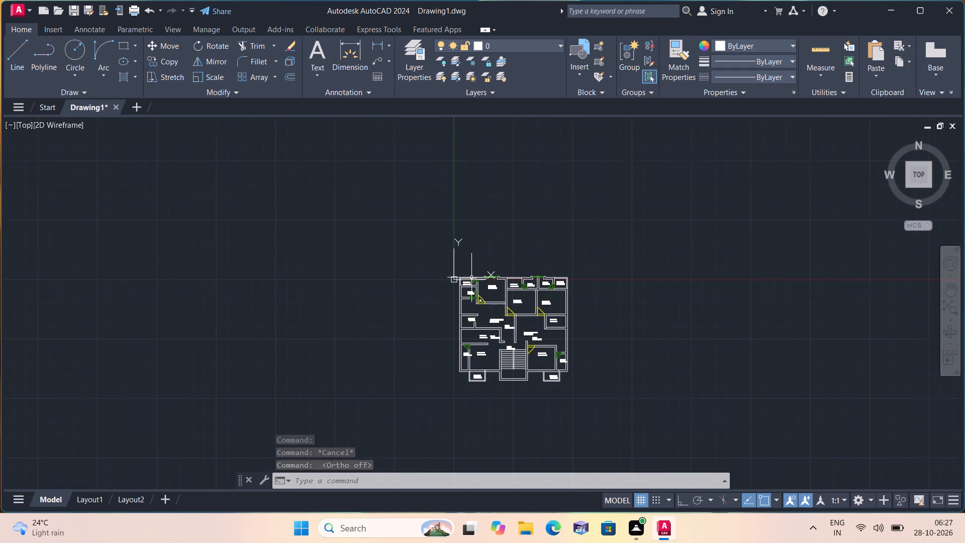
pyautogui.scroll(2, 471, 278)
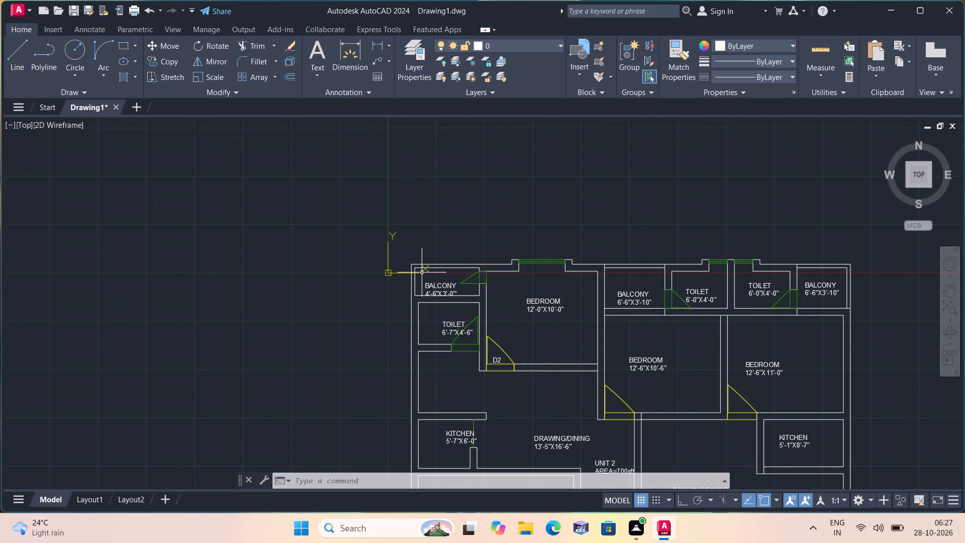
pyautogui.scroll(2, 411, 290)
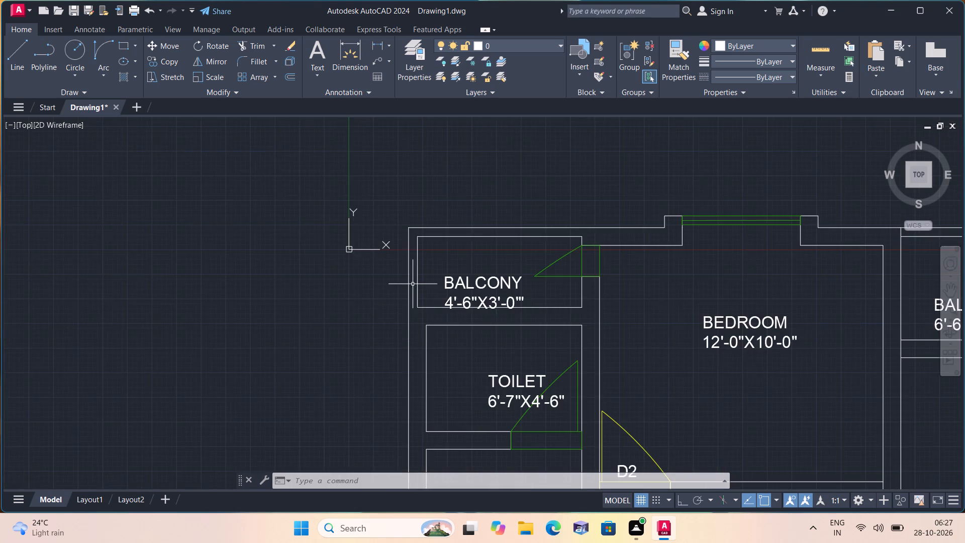
pyautogui.scroll(2, 489, 293)
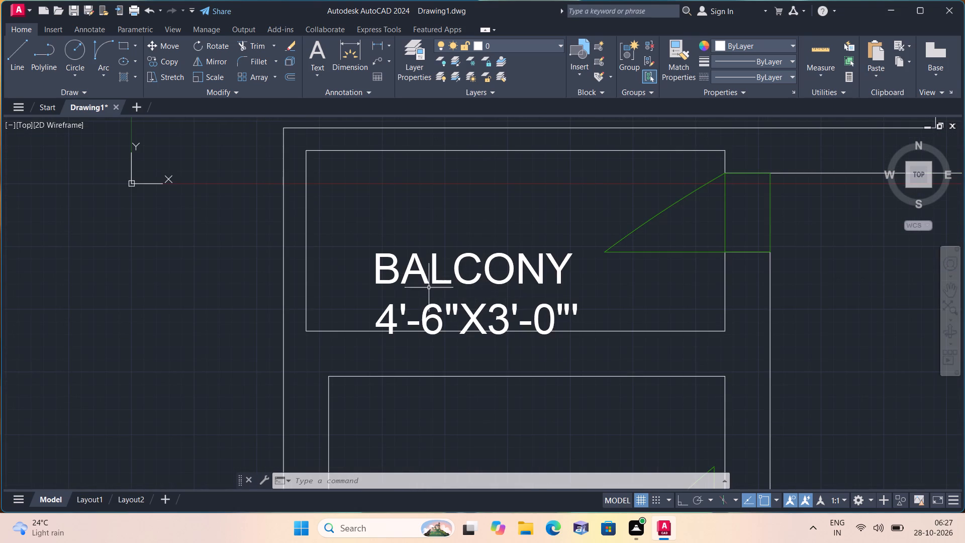
pyautogui.scroll(-1, 435, 298)
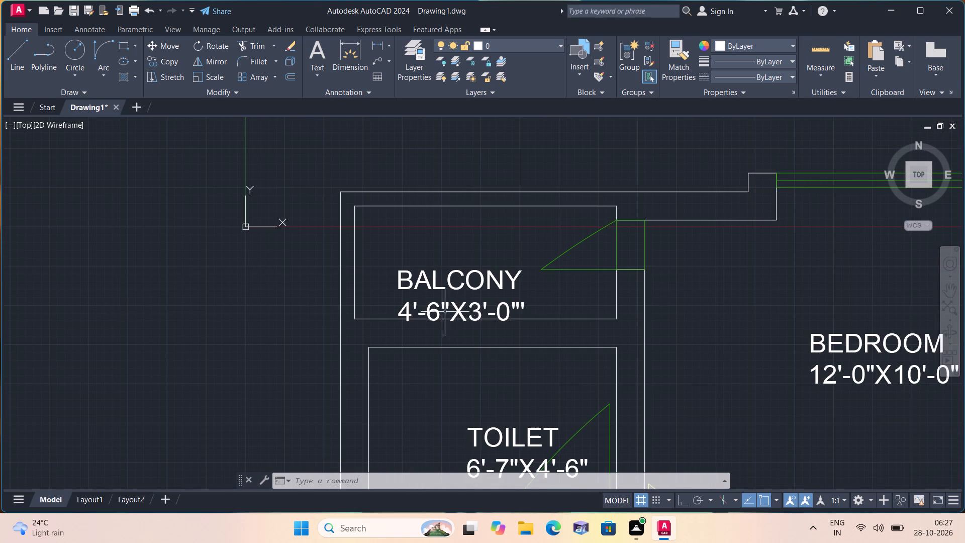
pyautogui.click(422, 272)
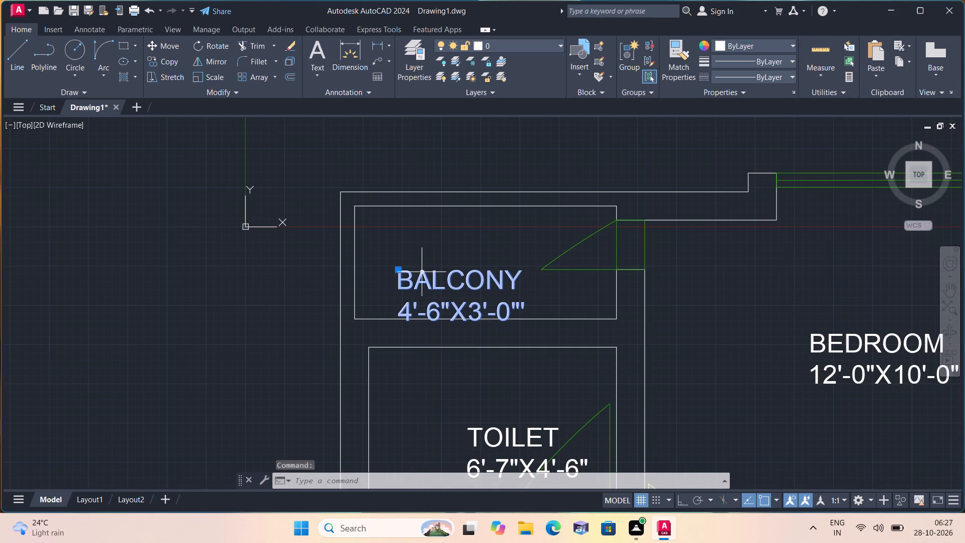
pyautogui.click(399, 269)
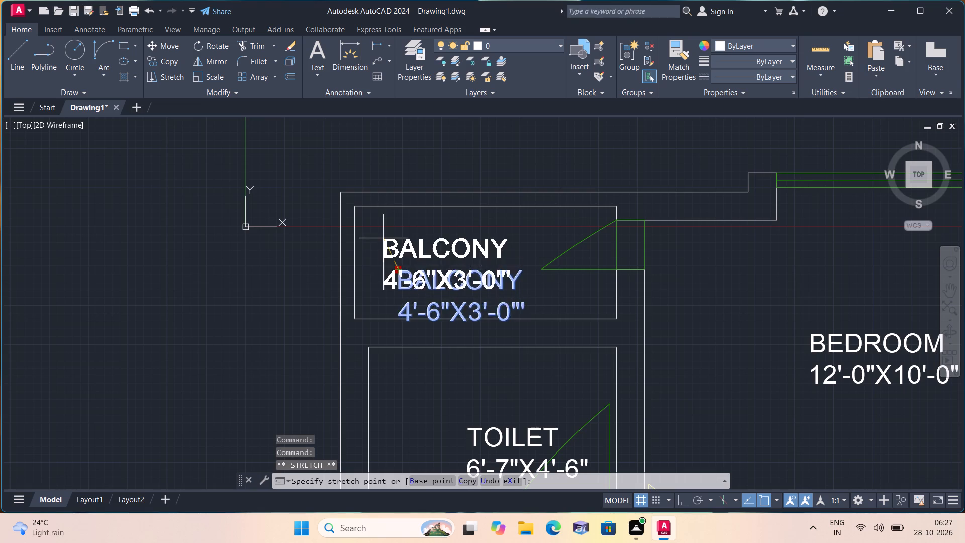
pyautogui.click(380, 234)
# Move the TOILET label south of the northwest balcony up and west, clear of the toilet's door swing.
pyautogui.moveTo(486, 279); pyautogui.dragTo(473, 146, button='middle')
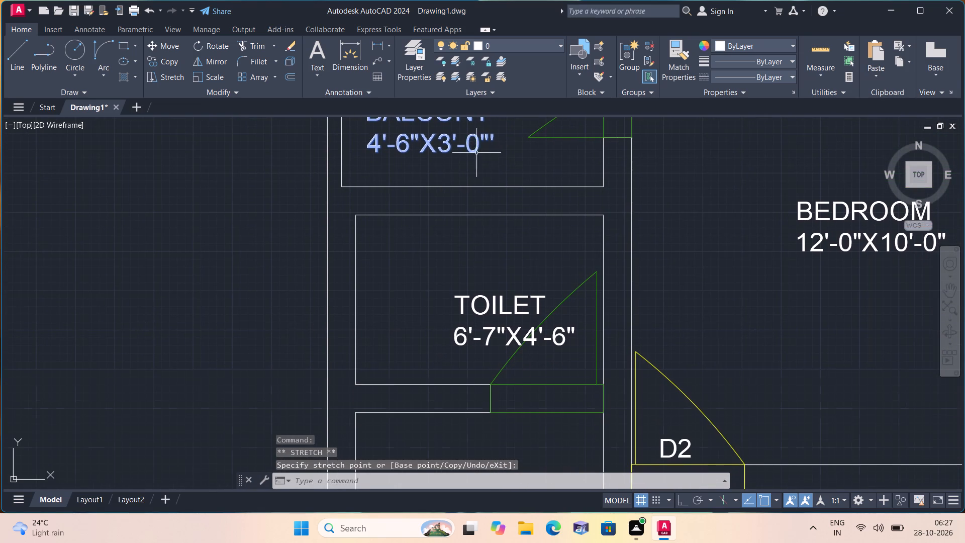
pyautogui.click(476, 303)
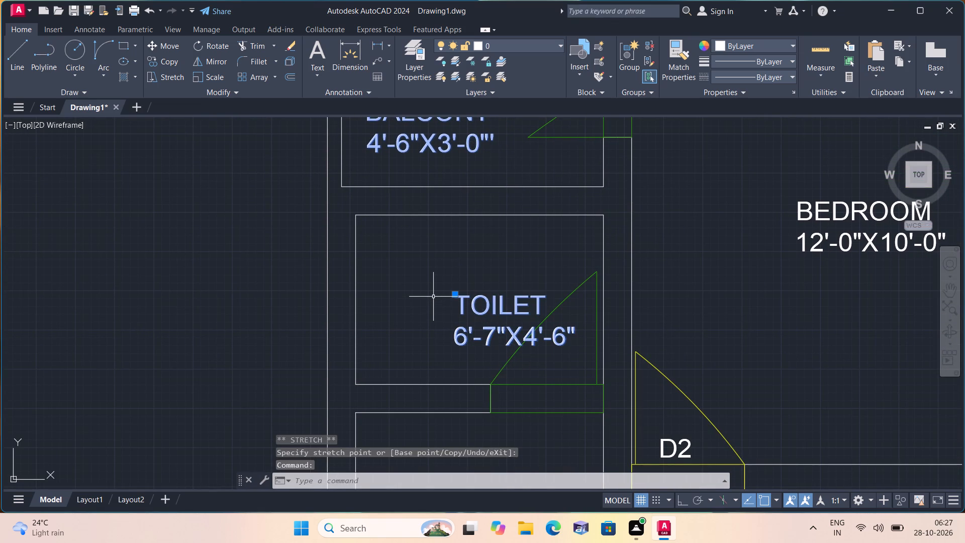
pyautogui.click(457, 294)
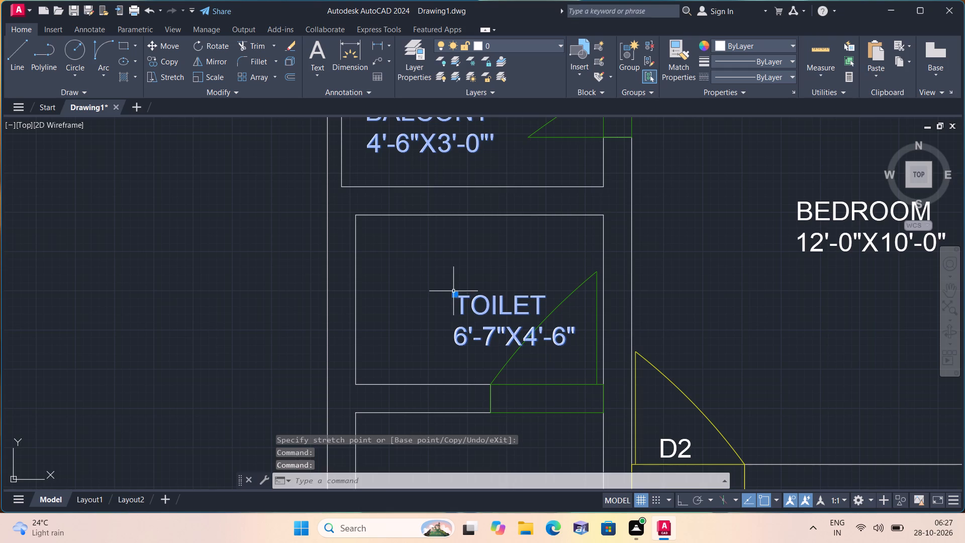
pyautogui.click(457, 294)
pyautogui.click(396, 249)
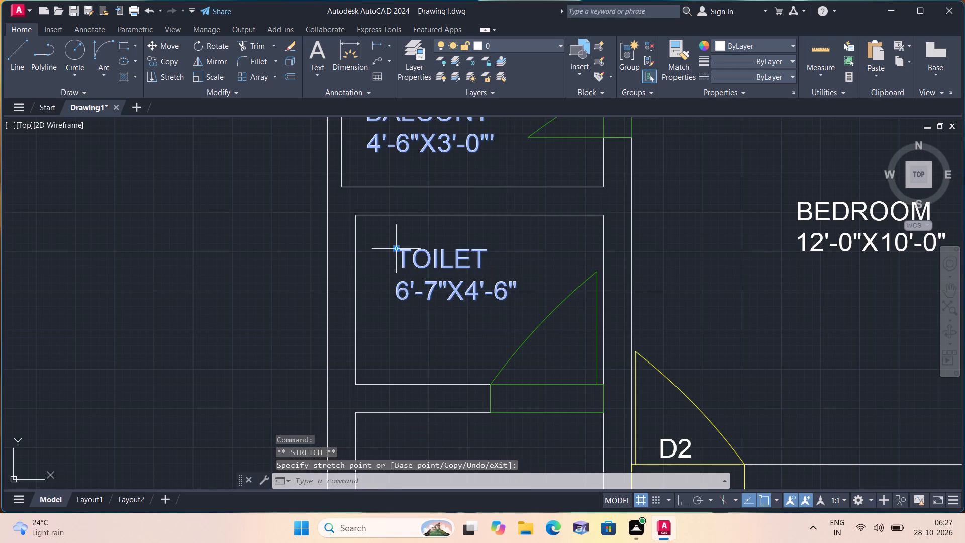
# Move the 12'-0"X10'-0" BEDROOM label in the northwest bedroom straight up, close to the window in its north wall.
pyautogui.scroll(-1, 466, 293)
pyautogui.scroll(-2, 486, 336)
pyautogui.moveTo(487, 331); pyautogui.dragTo(464, 317, button='middle')
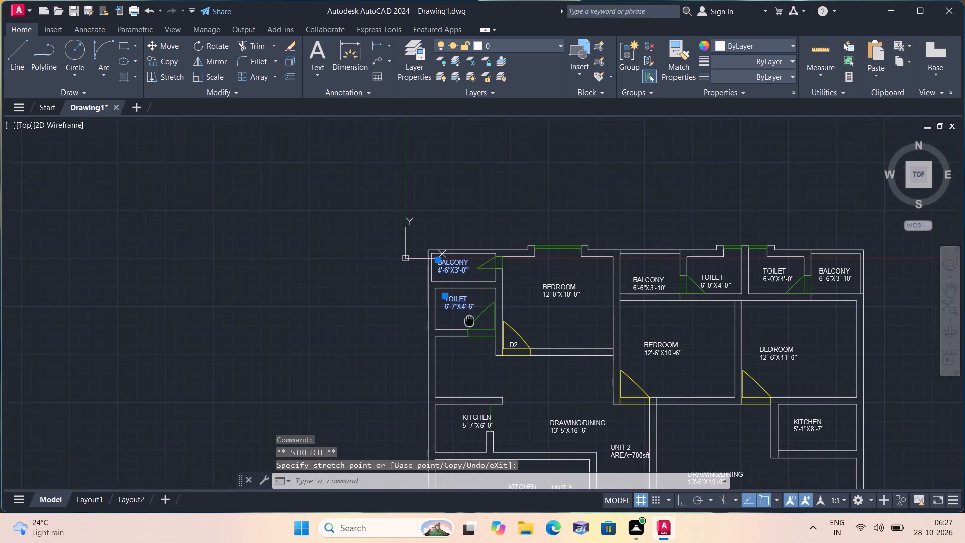
pyautogui.moveTo(464, 317); pyautogui.dragTo(464, 317, button='middle')
pyautogui.scroll(1, 533, 346)
pyautogui.moveTo(525, 306); pyautogui.dragTo(524, 307, button='middle')
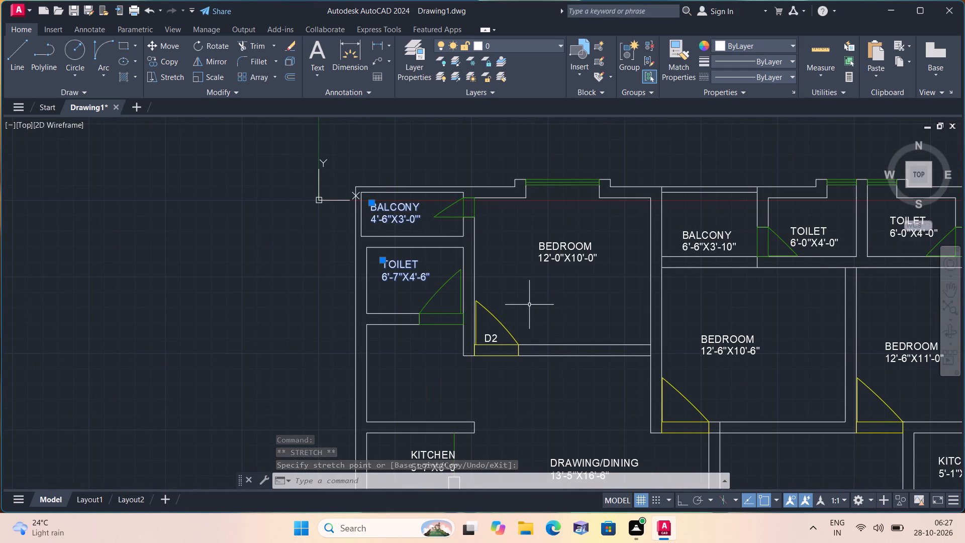
pyautogui.moveTo(524, 307); pyautogui.dragTo(462, 330, button='middle')
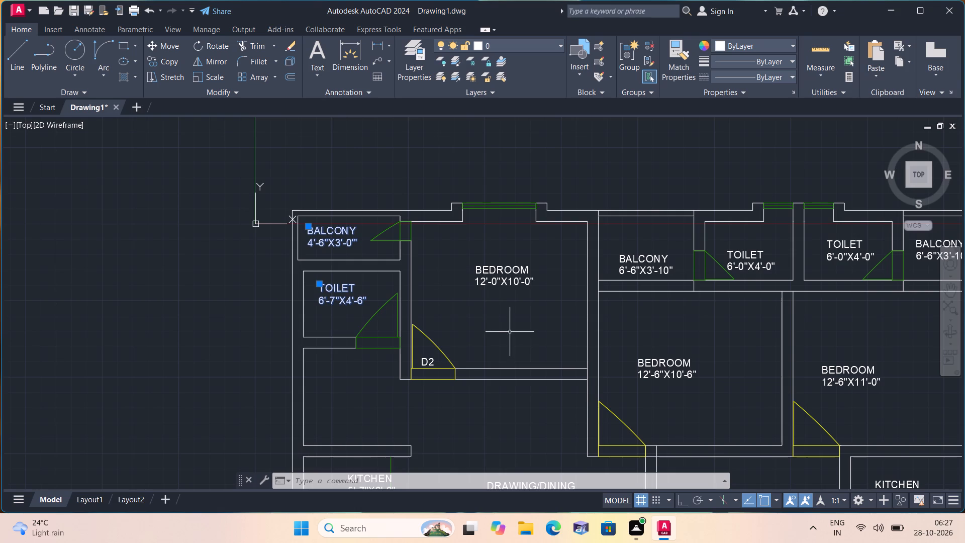
pyautogui.moveTo(501, 324); pyautogui.dragTo(508, 344, button='middle')
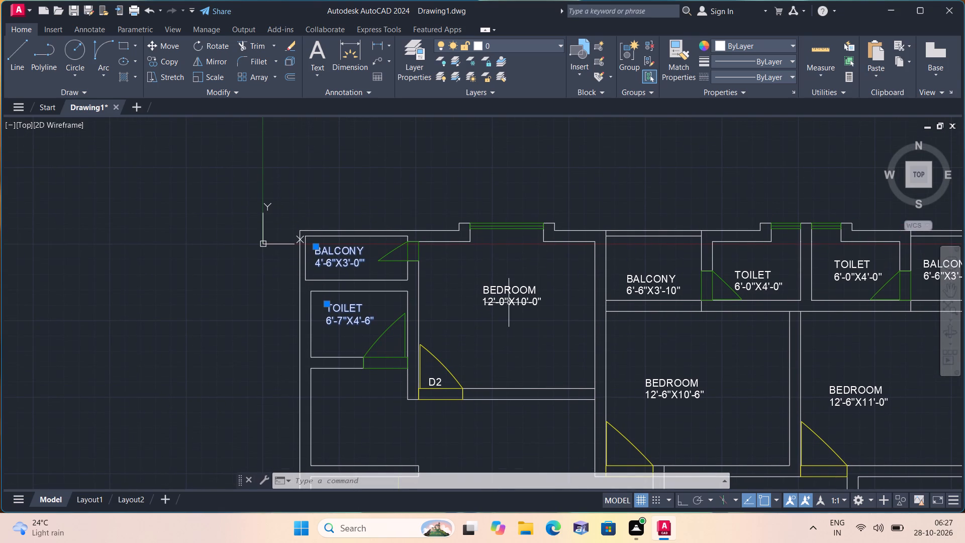
pyautogui.click(507, 297)
pyautogui.click(483, 285)
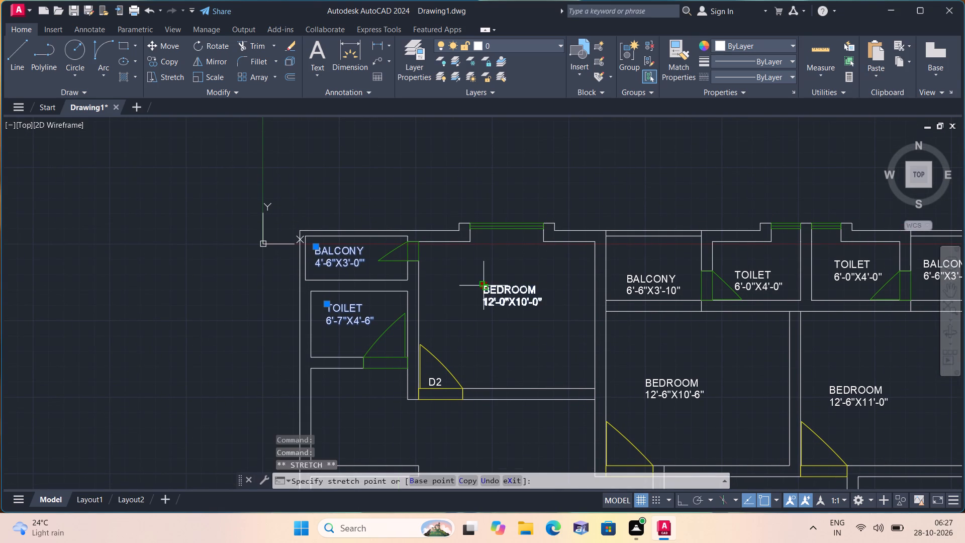
pyautogui.click(478, 247)
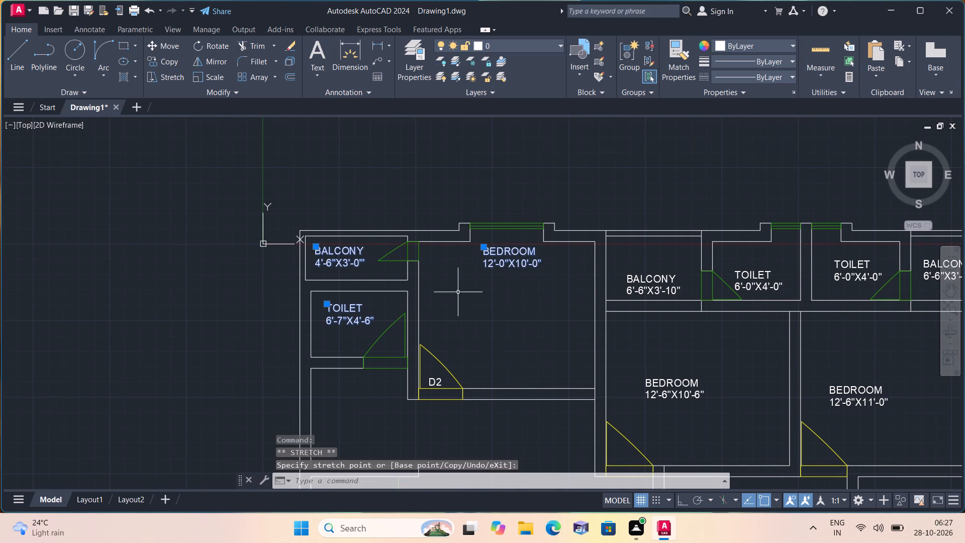
# Move the 5'-7"X6'-0" KITCHEN label up and west so it sits clear of the green line at the kitchen's east side.
pyautogui.moveTo(462, 315); pyautogui.dragTo(461, 313, button='middle')
pyautogui.moveTo(461, 313); pyautogui.dragTo(448, 254, button='middle')
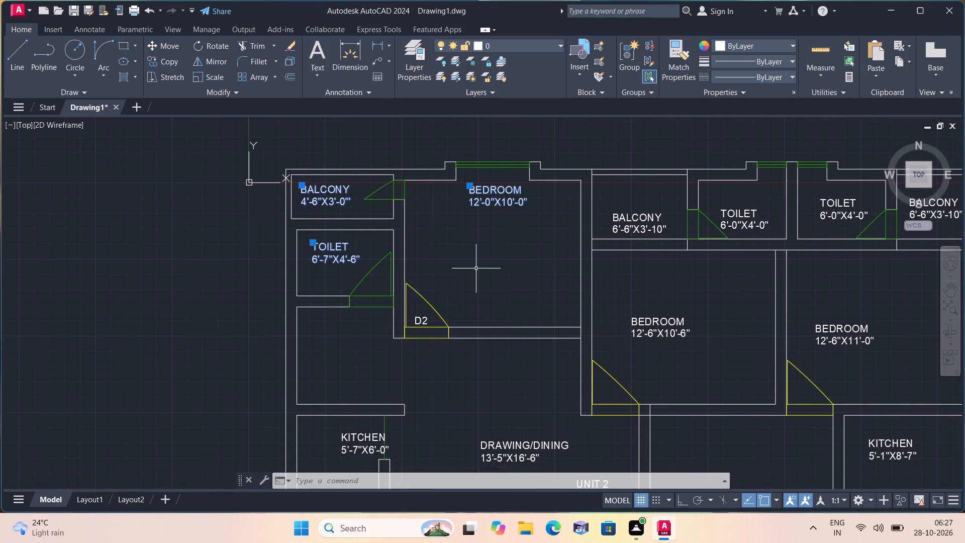
pyautogui.moveTo(530, 309); pyautogui.dragTo(545, 231, button='middle')
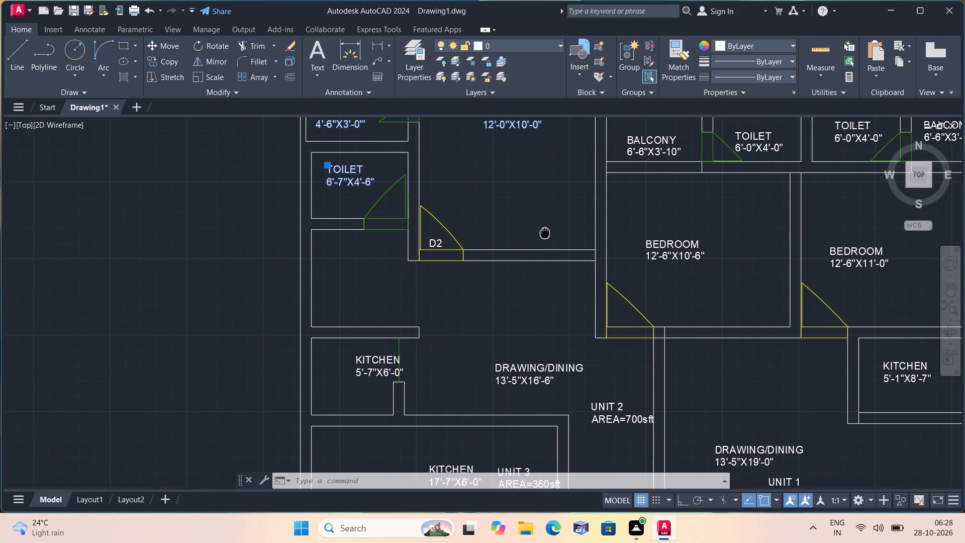
pyautogui.moveTo(545, 231); pyautogui.dragTo(545, 230, button='middle')
pyautogui.scroll(1, 366, 376)
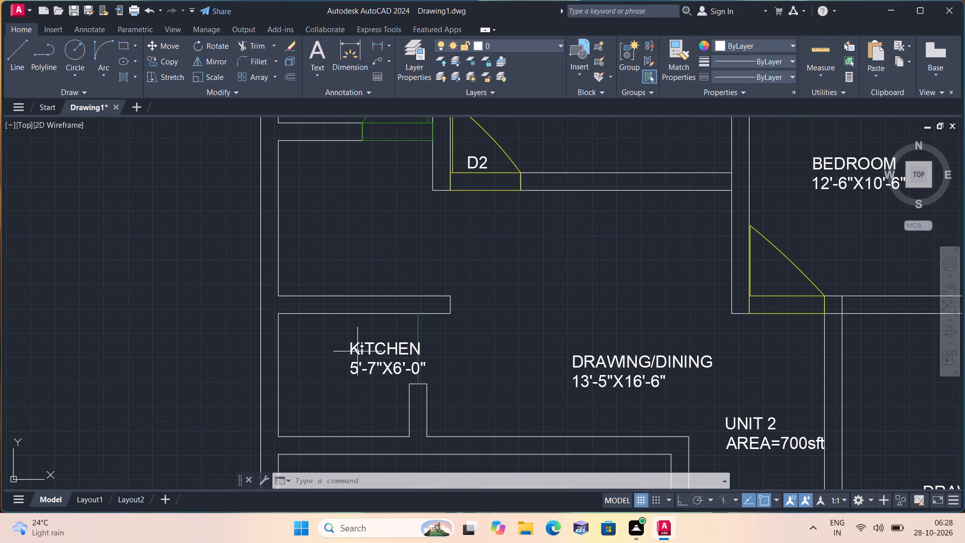
pyautogui.click(357, 351)
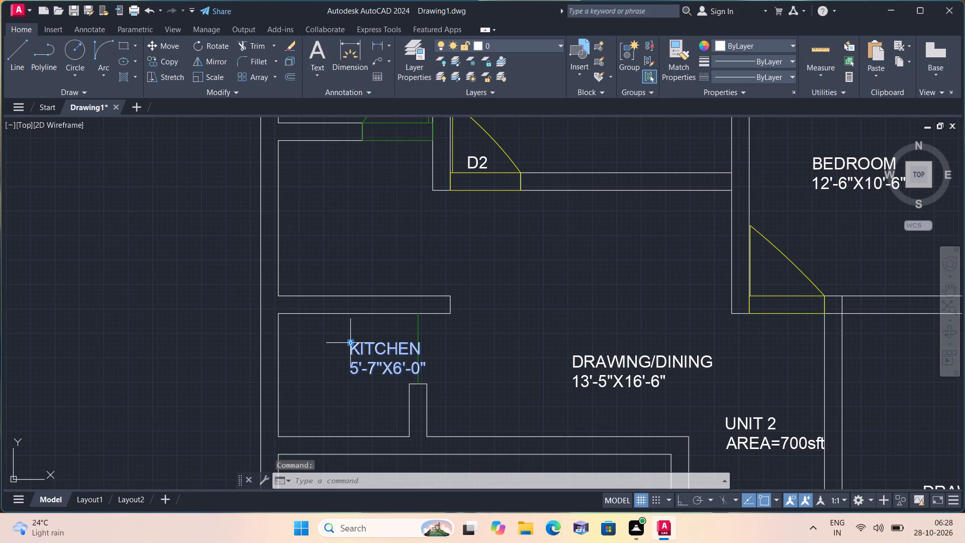
pyautogui.click(350, 342)
pyautogui.click(332, 322)
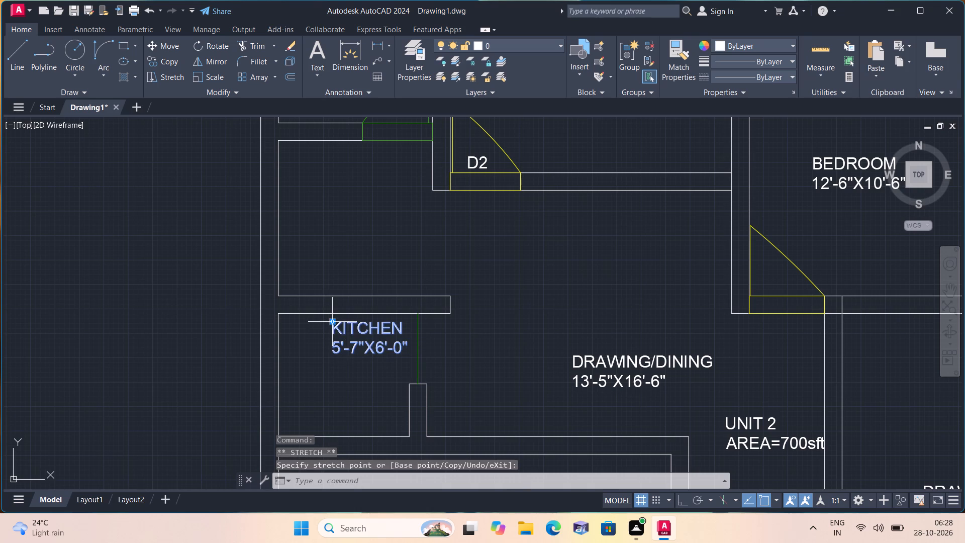
# Move the 13'-5"X16'-6" DRAWING/DINING label about 1'-9" west, keeping it at the same height.
pyautogui.scroll(-1, 473, 365)
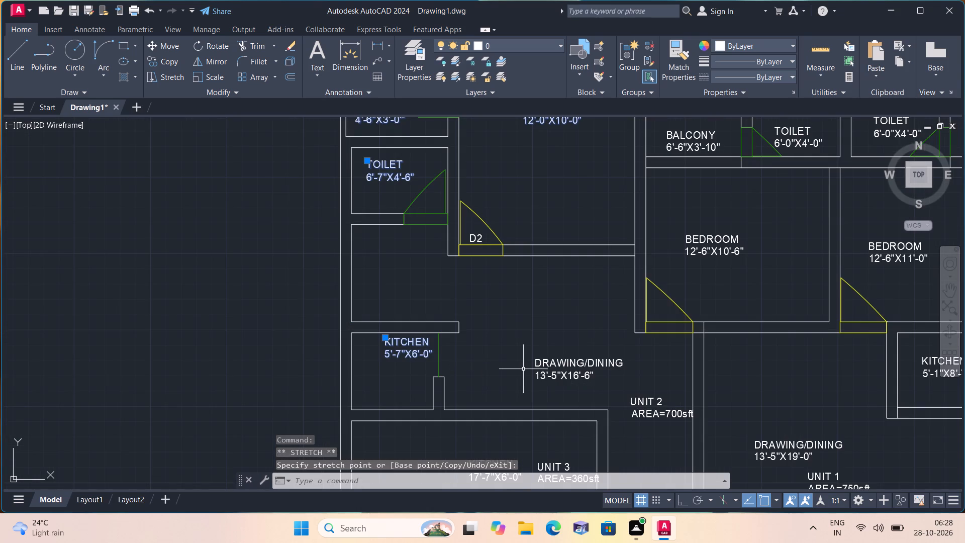
pyautogui.moveTo(523, 369); pyautogui.dragTo(520, 355, button='middle')
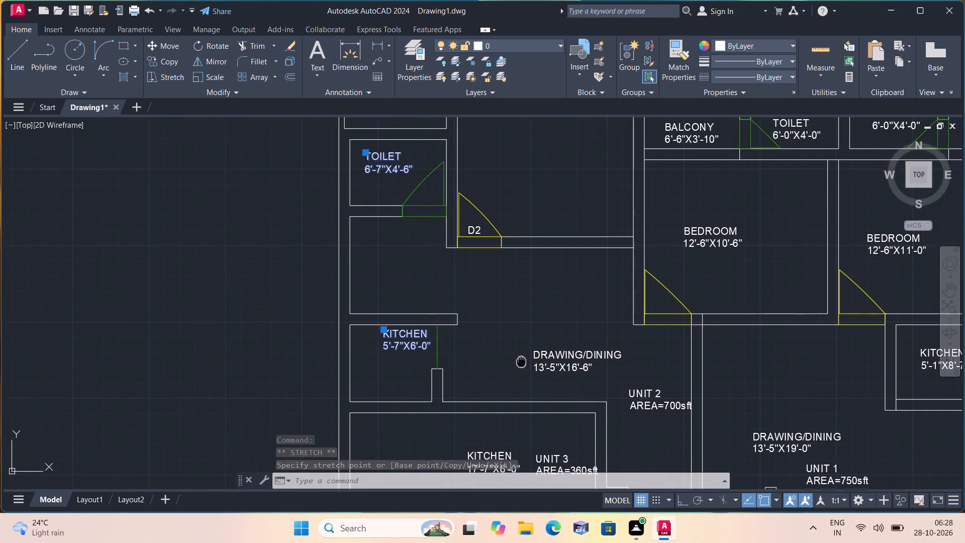
pyautogui.moveTo(520, 355); pyautogui.dragTo(512, 330, button='middle')
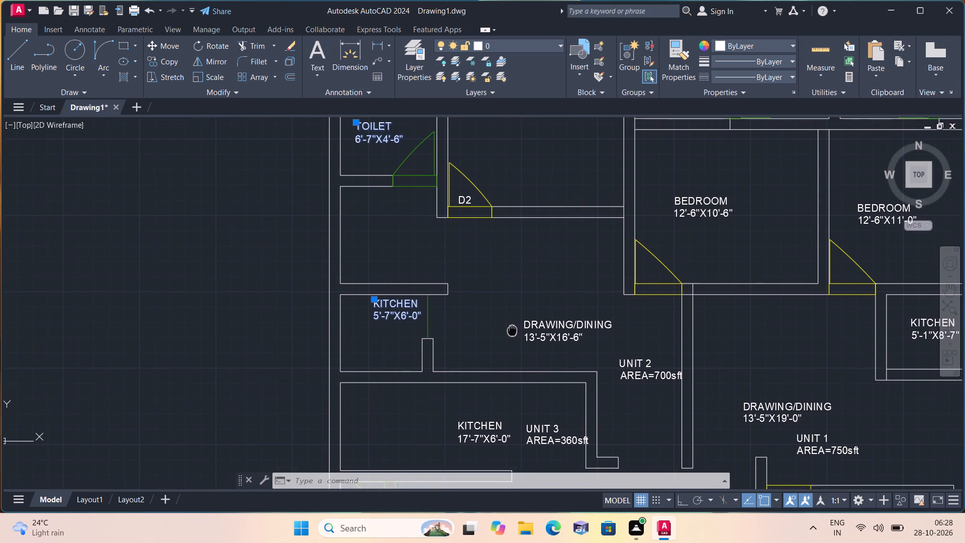
pyautogui.moveTo(512, 330); pyautogui.dragTo(513, 314, button='middle')
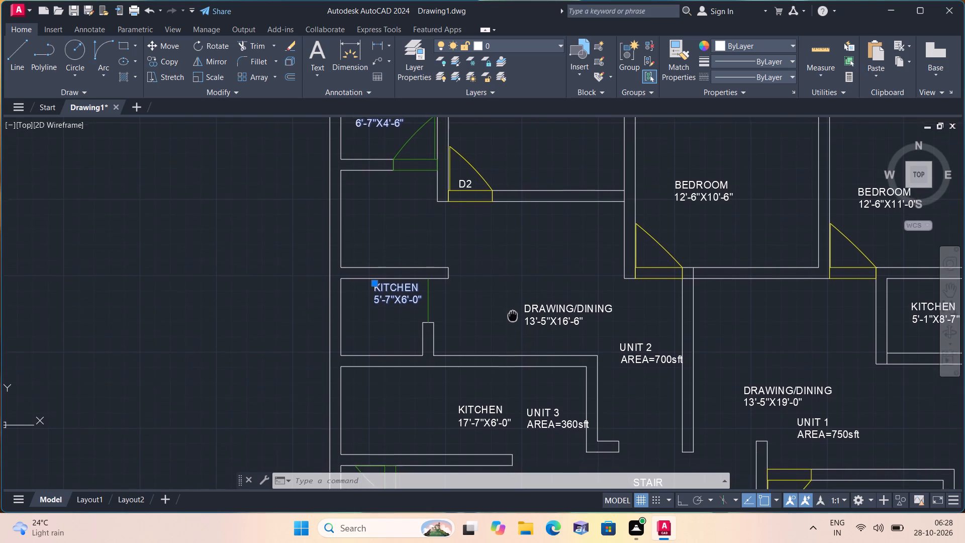
pyautogui.moveTo(513, 314); pyautogui.dragTo(518, 287, button='middle')
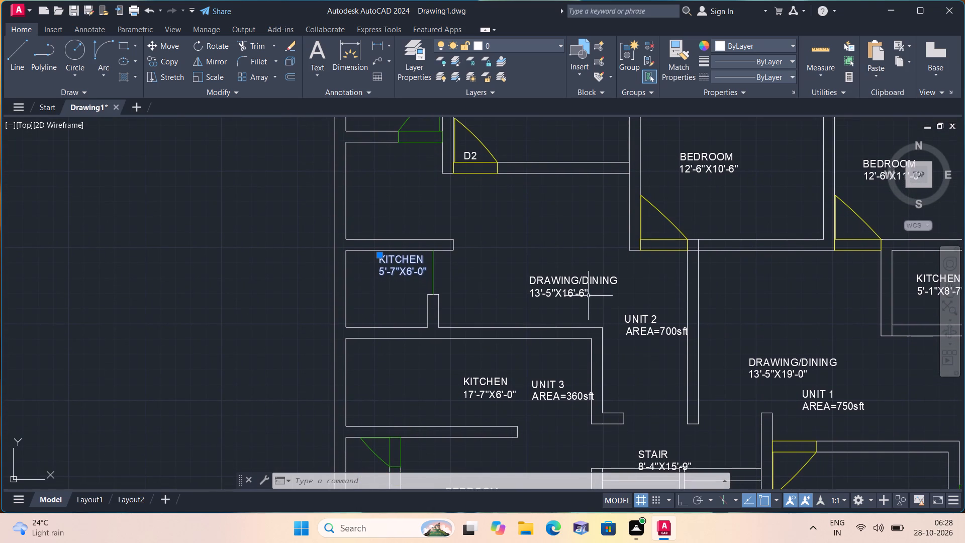
pyautogui.click(554, 280)
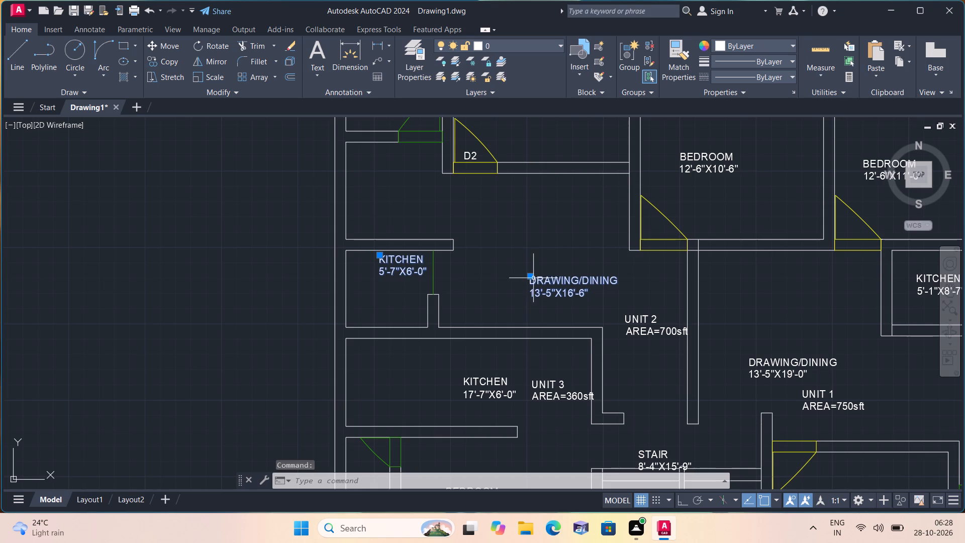
pyautogui.click(533, 278)
pyautogui.click(527, 275)
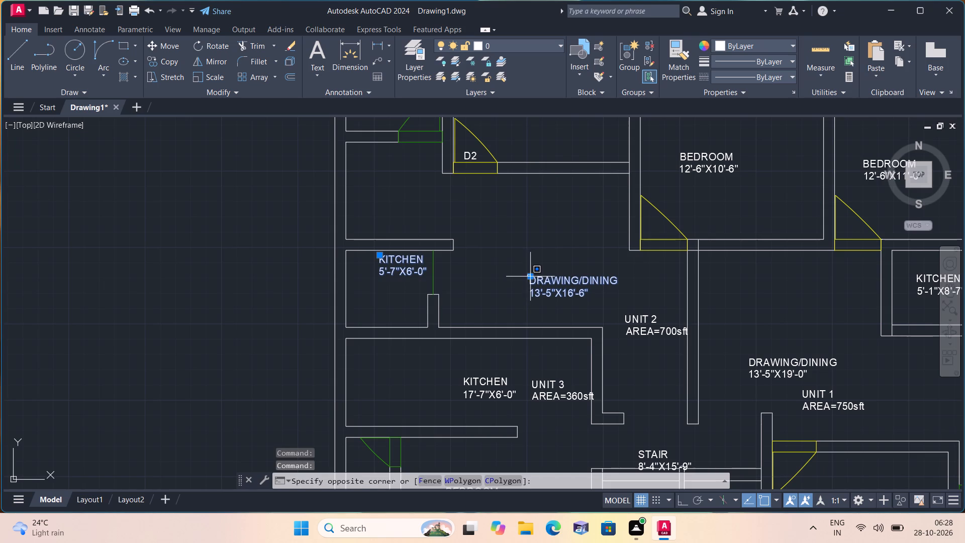
pyautogui.click(534, 279)
pyautogui.click(532, 278)
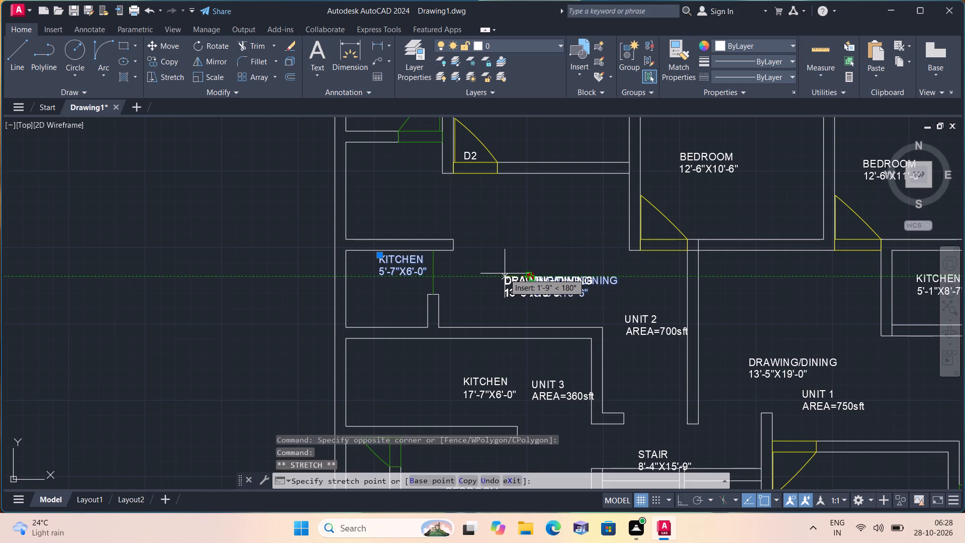
pyautogui.click(504, 273)
# Move the UNIT 2 area label west so its text clears the wall on its east side.
pyautogui.scroll(1, 639, 338)
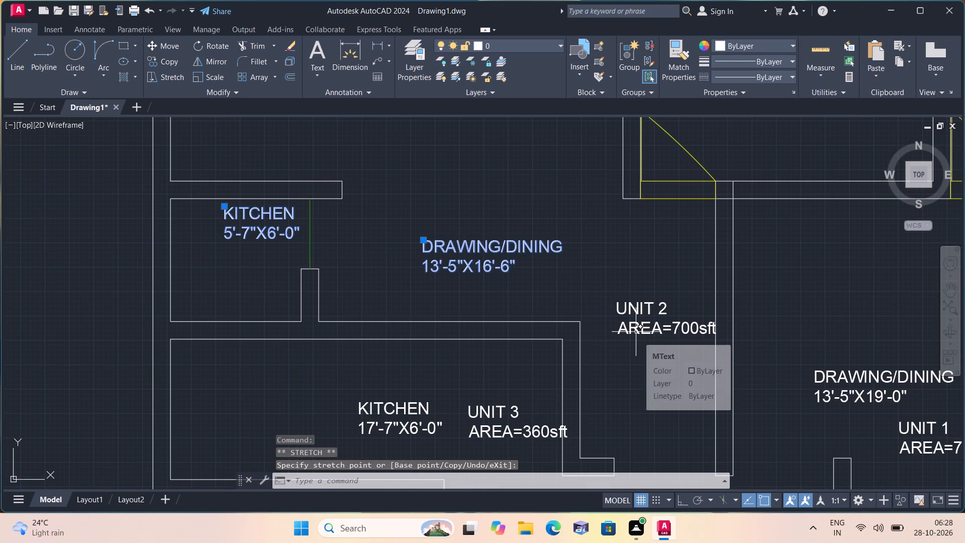
pyautogui.click(616, 302)
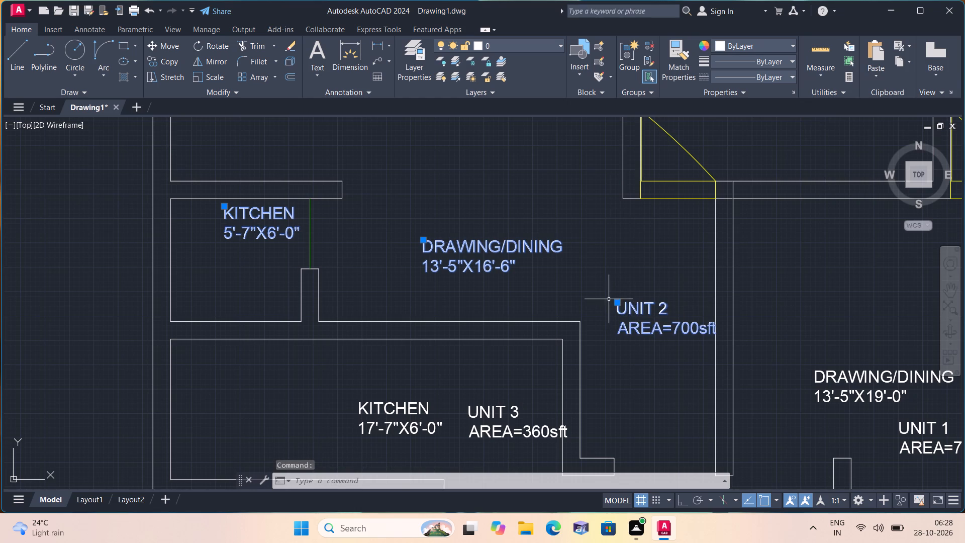
pyautogui.click(619, 300)
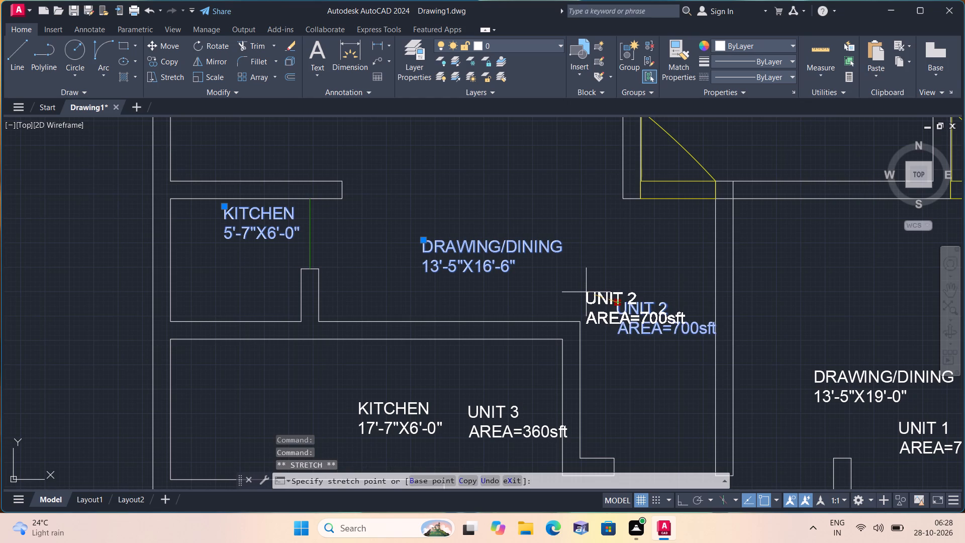
pyautogui.click(596, 298)
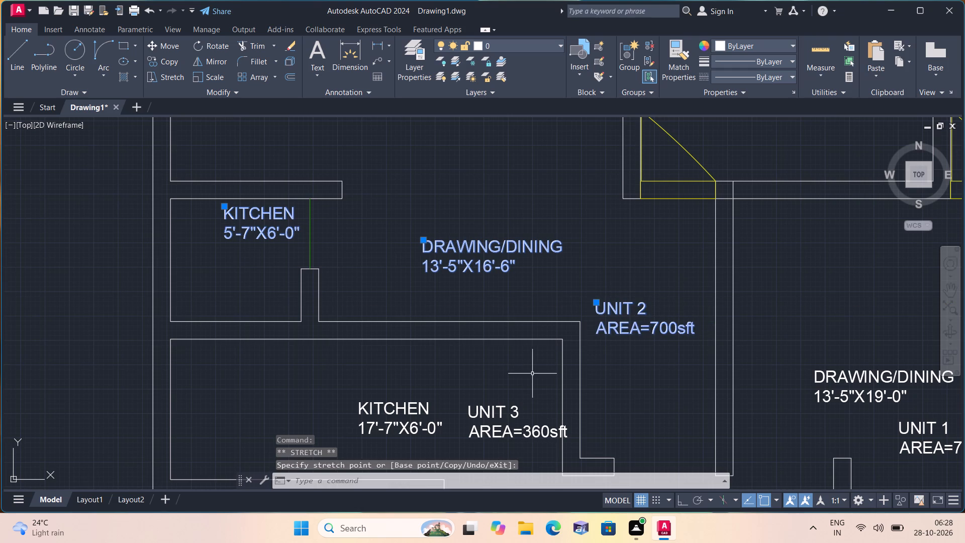
# Move the 17'-7"X6'-0" KITCHEN label down and west, just above the kitchen's south wall.
pyautogui.scroll(-1, 535, 361)
pyautogui.moveTo(536, 353); pyautogui.dragTo(571, 285, button='middle')
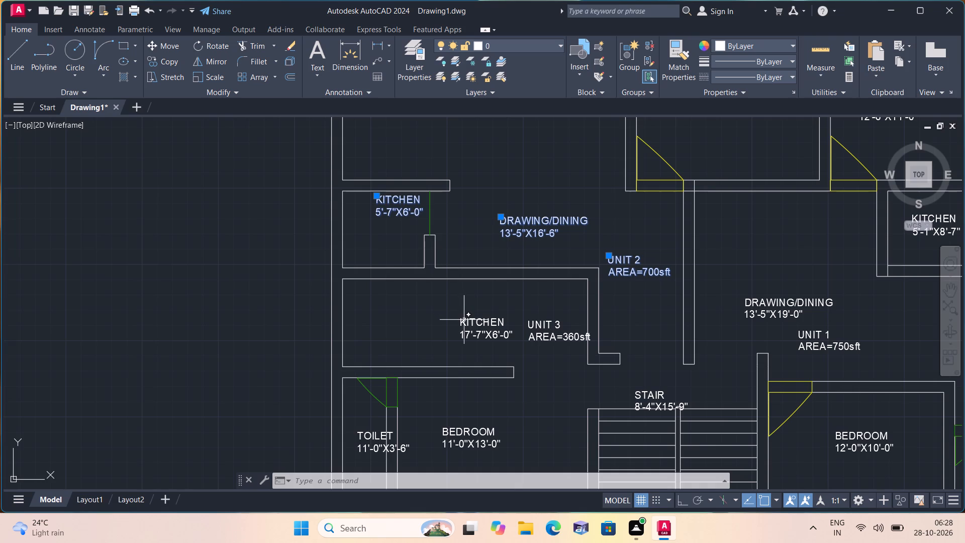
pyautogui.scroll(1, 464, 320)
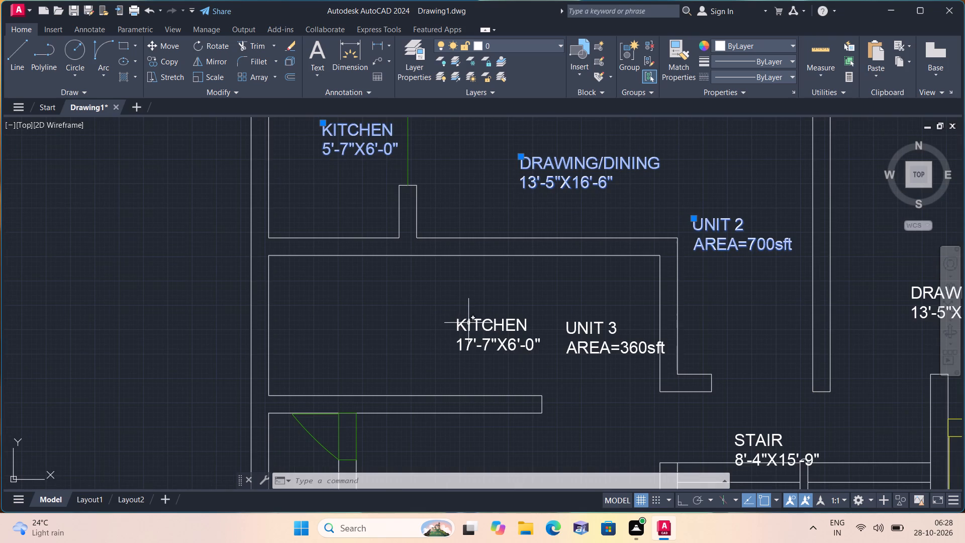
pyautogui.click(469, 323)
pyautogui.click(459, 319)
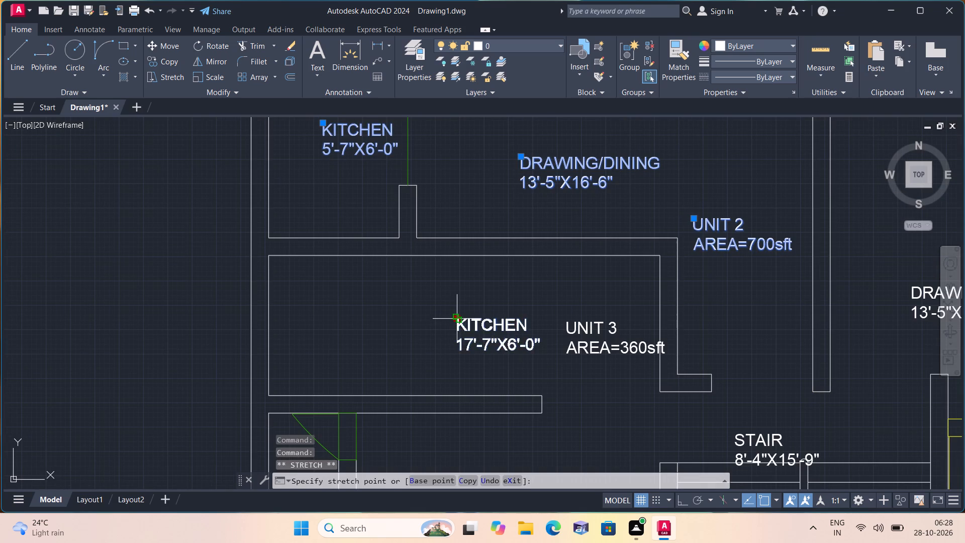
pyautogui.click(424, 351)
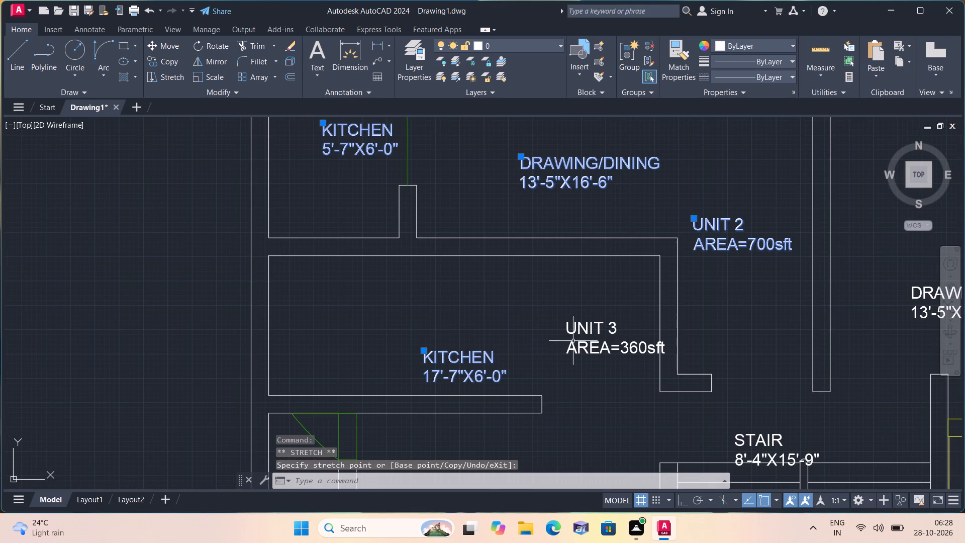
# Move the UNIT 3 area label slightly west so its text stays inside the east wall.
pyautogui.moveTo(580, 334); pyautogui.dragTo(578, 333, button='middle')
pyautogui.moveTo(578, 333); pyautogui.dragTo(571, 299, button='middle')
pyautogui.click(571, 298)
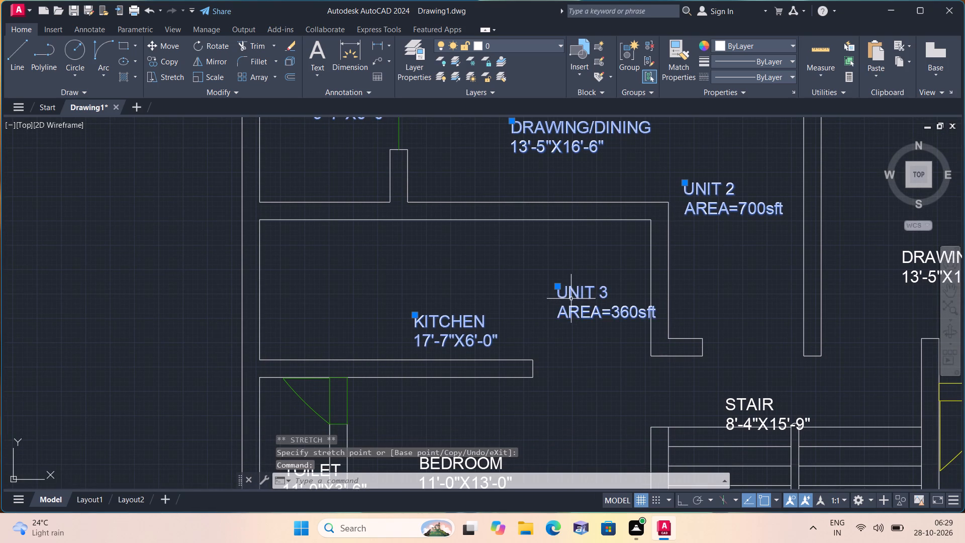
pyautogui.click(557, 284)
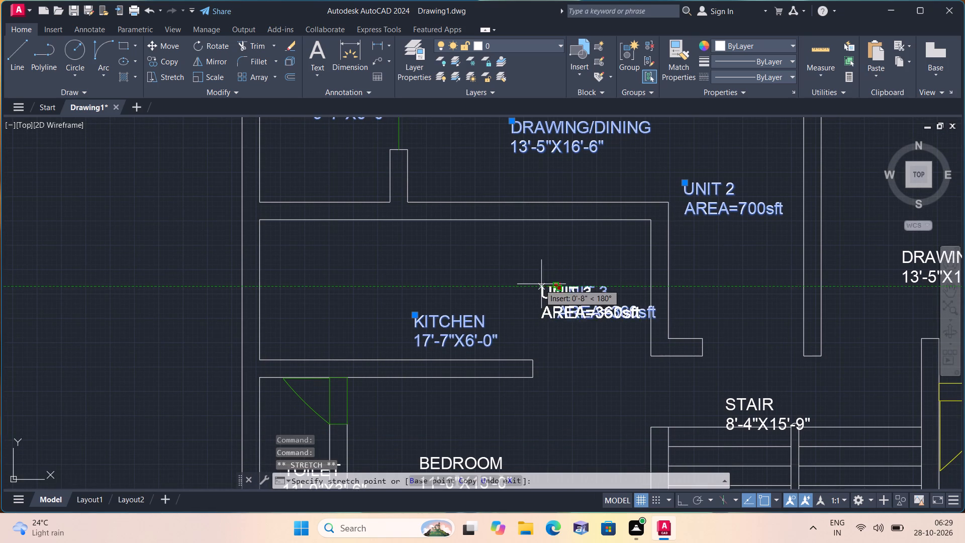
pyautogui.click(548, 281)
# Move the 11'-0"X3'-6" TOILET label south-west so it starts at the inner face of the toilet's west wall, below the door.
pyautogui.scroll(-1, 555, 287)
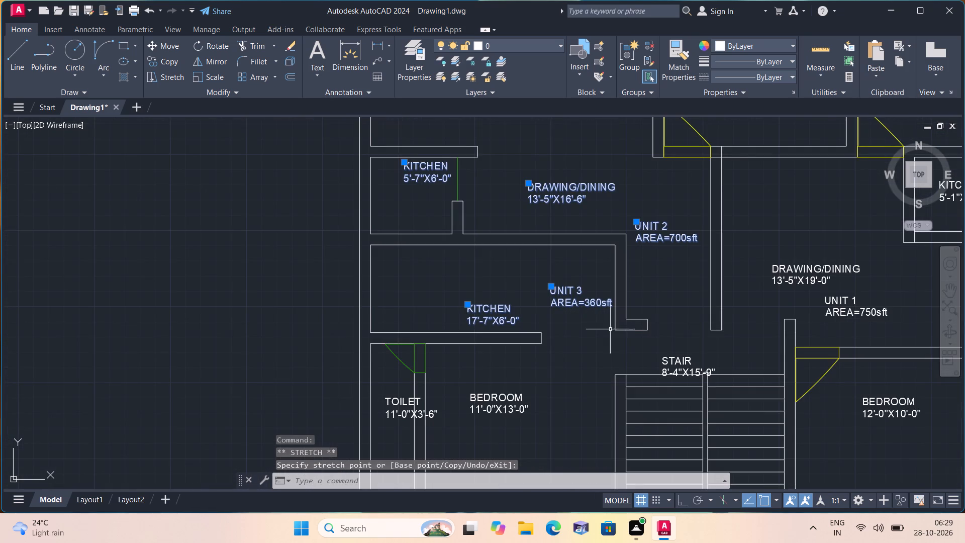
pyautogui.moveTo(611, 335); pyautogui.dragTo(614, 198, button='middle')
pyautogui.scroll(-1, 602, 241)
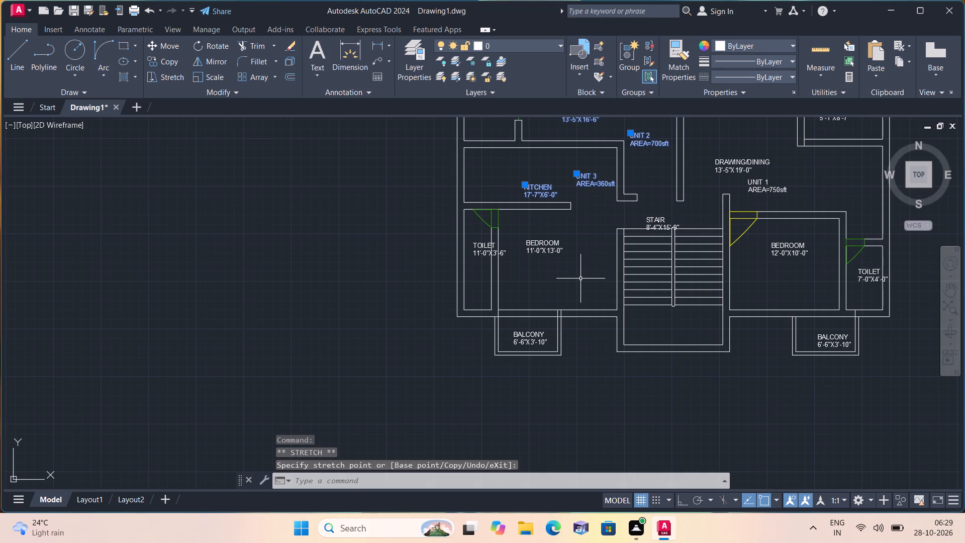
pyautogui.scroll(2, 480, 247)
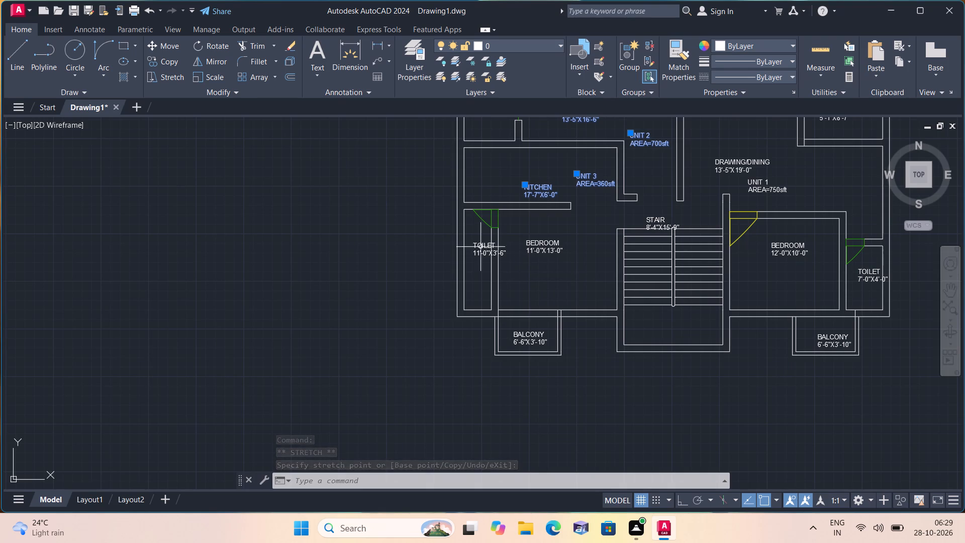
pyautogui.scroll(1, 480, 247)
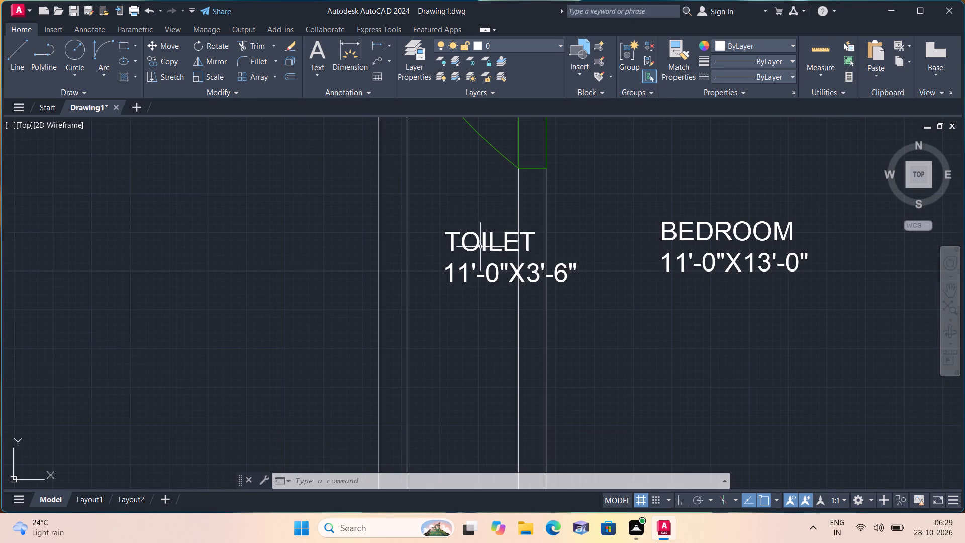
pyautogui.click(472, 238)
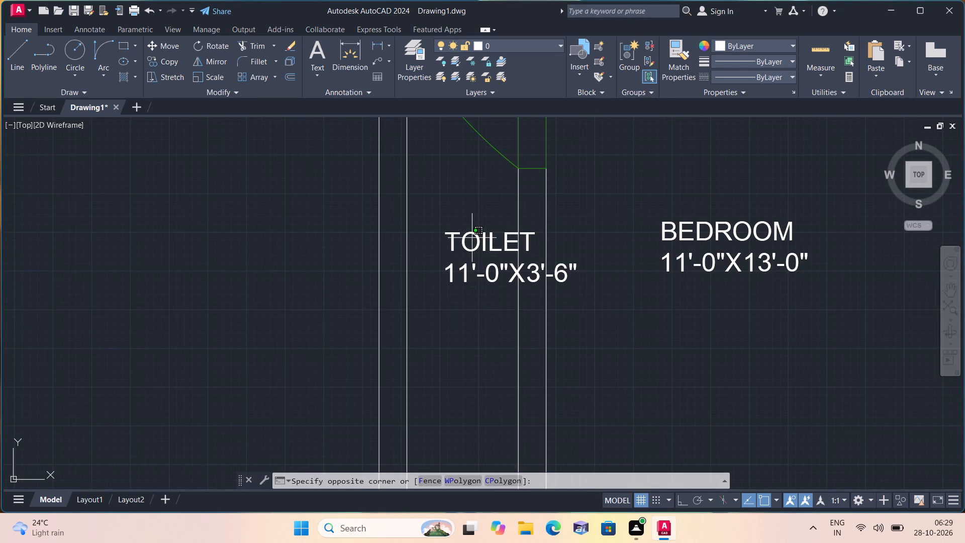
pyautogui.click(441, 230)
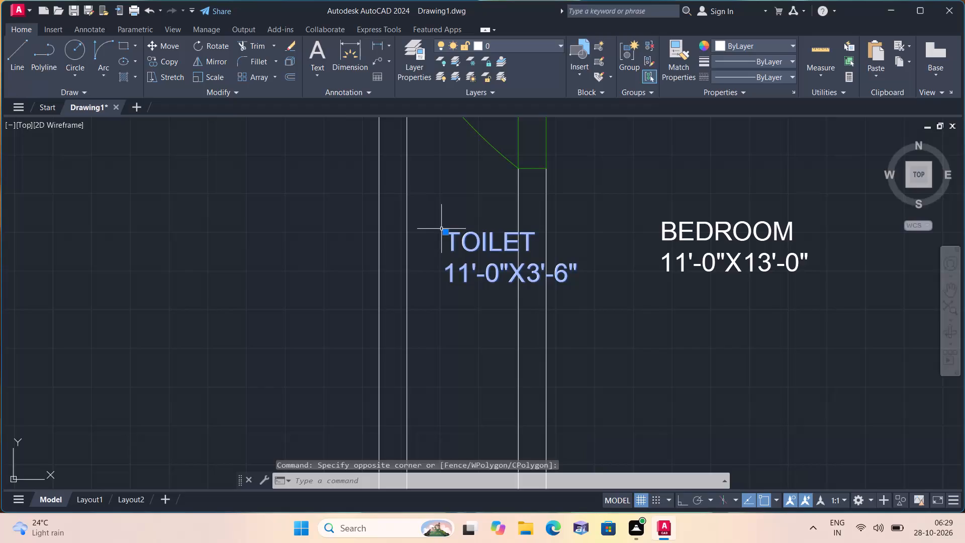
pyautogui.click(447, 230)
pyautogui.scroll(-1, 447, 252)
pyautogui.moveTo(448, 259); pyautogui.dragTo(532, 209, button='middle')
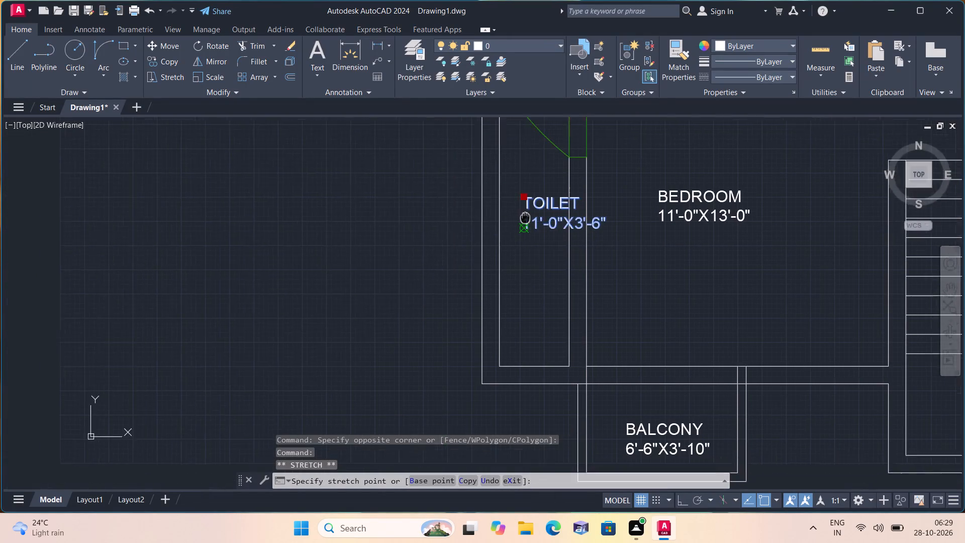
pyautogui.moveTo(532, 209); pyautogui.dragTo(535, 204, button='middle')
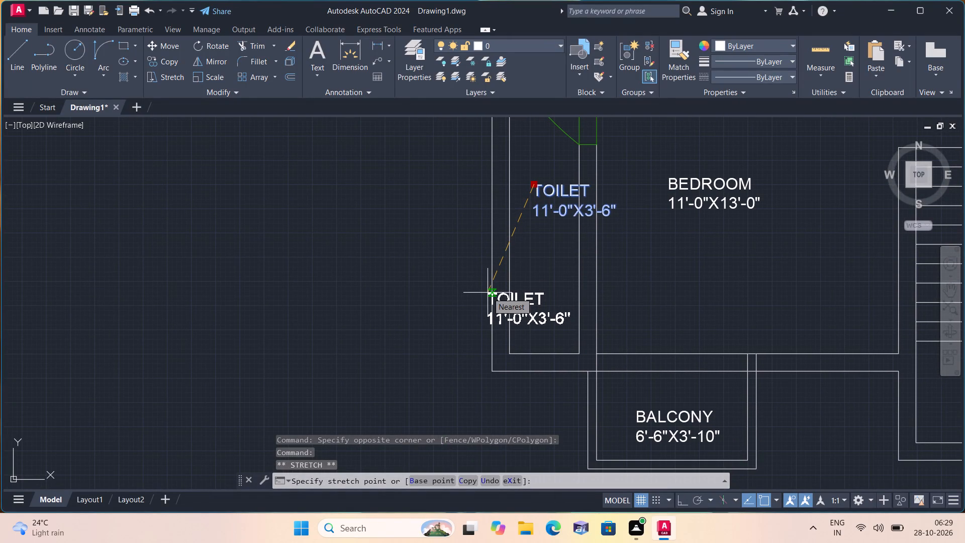
pyautogui.scroll(1, 488, 293)
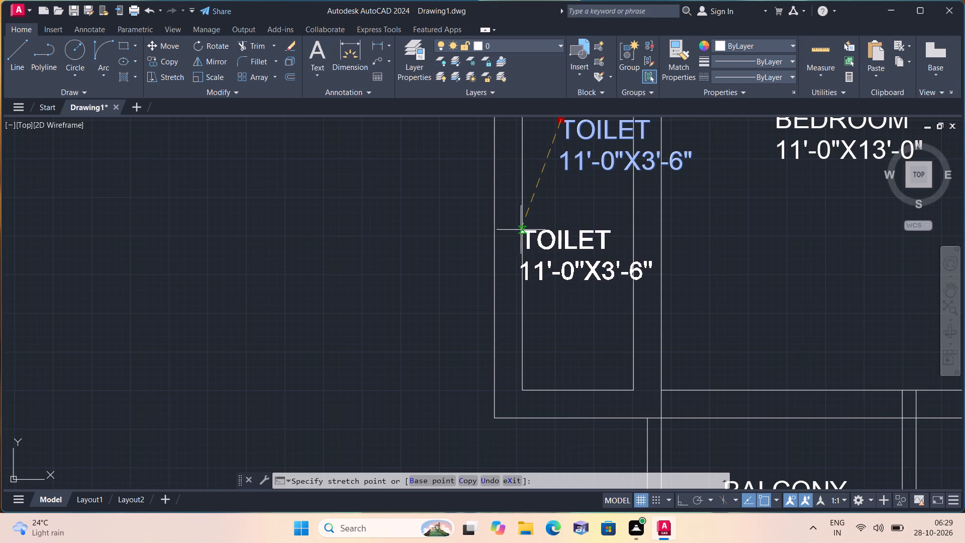
pyautogui.click(524, 231)
# Move the 11'-0"X13'-0" BEDROOM label up and slightly east, just below the wall between kitchen and bedroom.
pyautogui.scroll(-2, 537, 221)
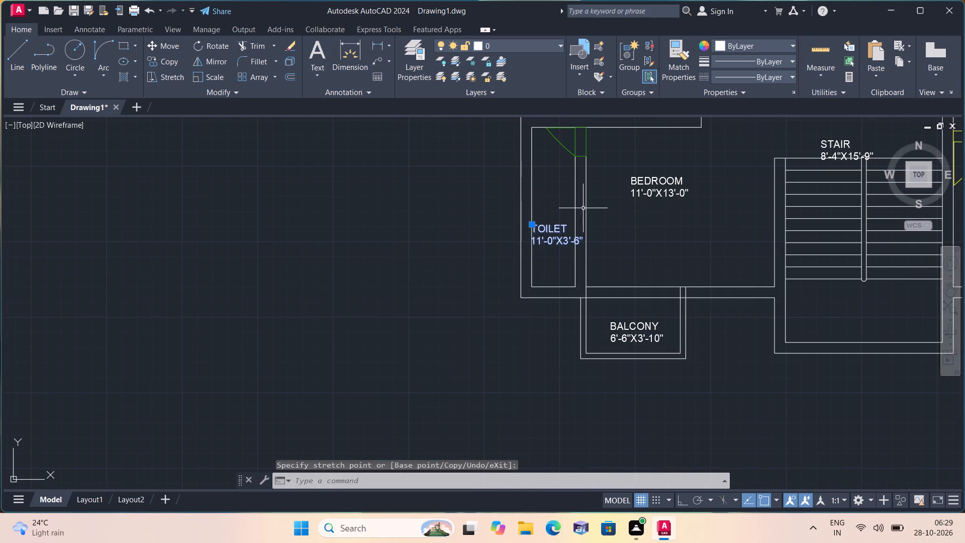
pyautogui.scroll(-2, 600, 205)
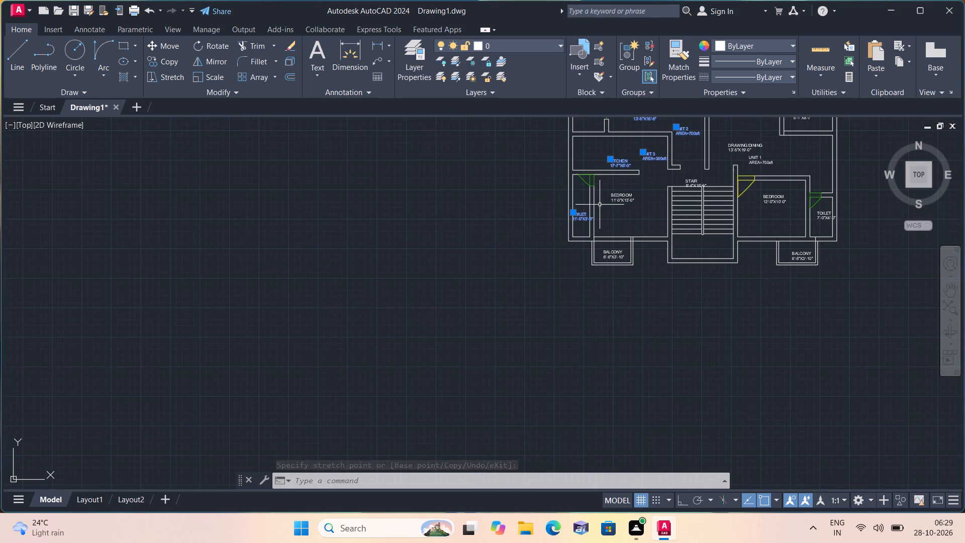
pyautogui.scroll(-1, 600, 209)
pyautogui.scroll(2, 622, 254)
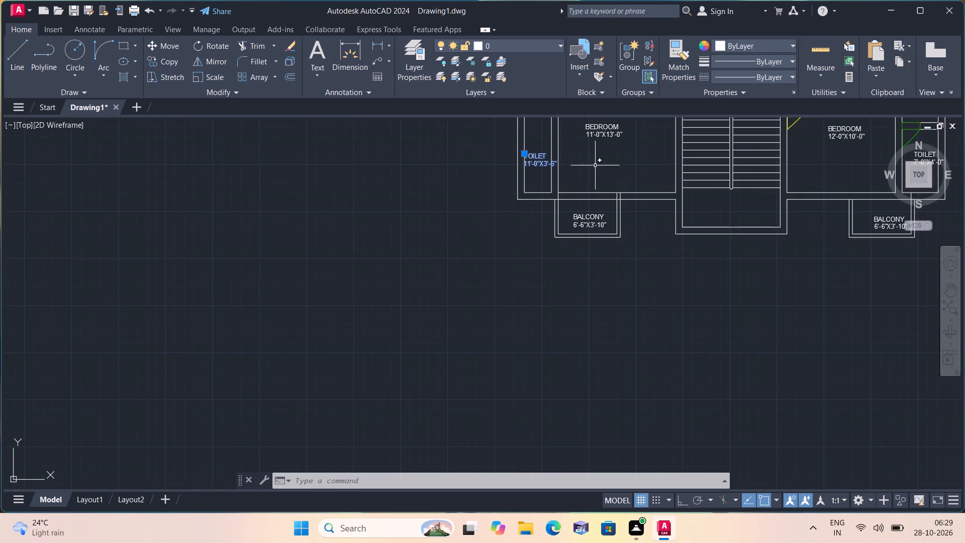
pyautogui.moveTo(591, 162); pyautogui.dragTo(587, 290, button='middle')
pyautogui.scroll(1, 578, 236)
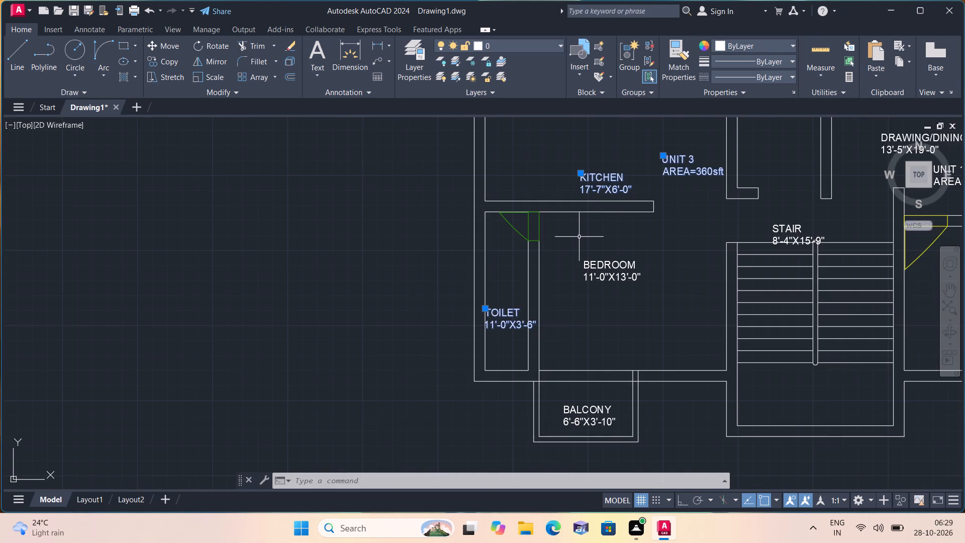
pyautogui.click(603, 273)
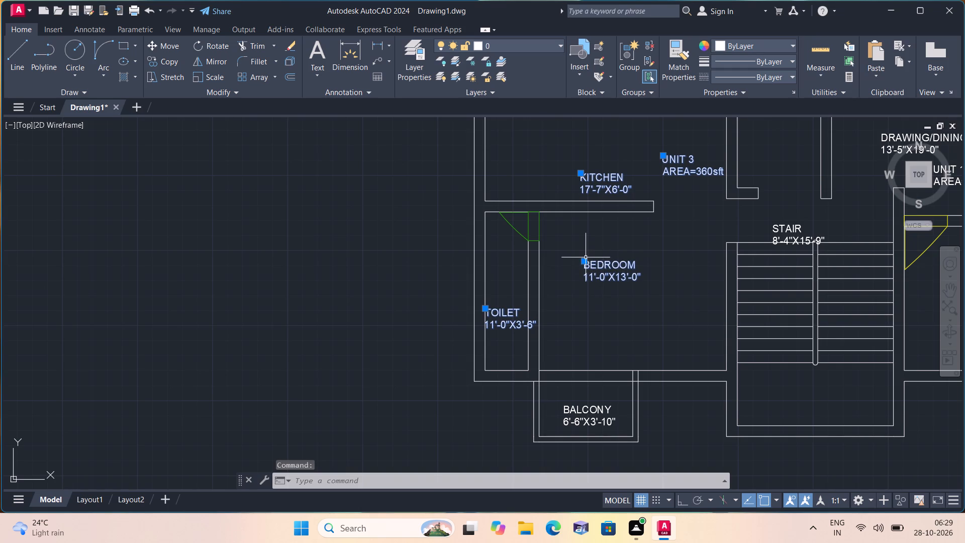
pyautogui.click(585, 260)
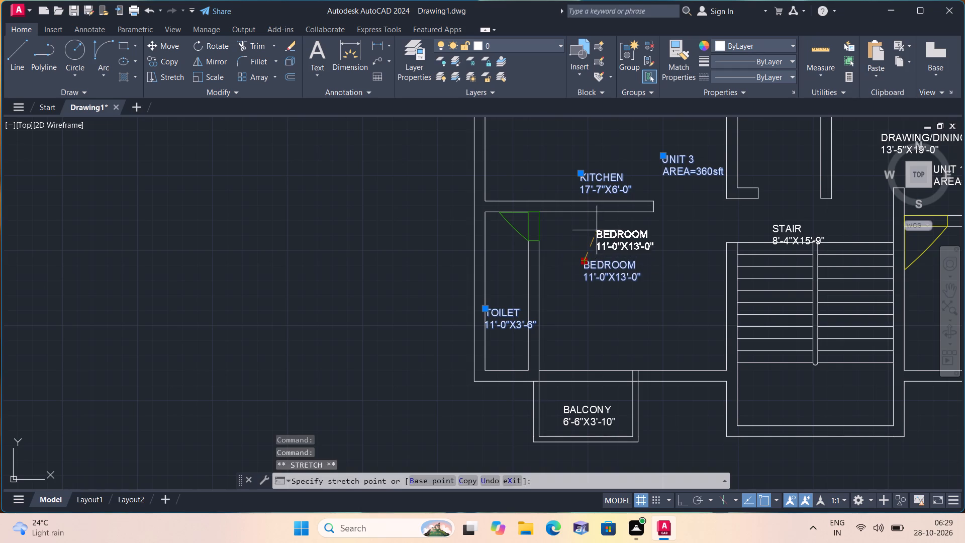
pyautogui.click(597, 226)
# Move the 8'-4"X15'-9" STAIR label up and east so its text sits clear above the stair's top edge.
pyautogui.scroll(-1, 611, 283)
pyautogui.moveTo(611, 283); pyautogui.dragTo(584, 138, button='middle')
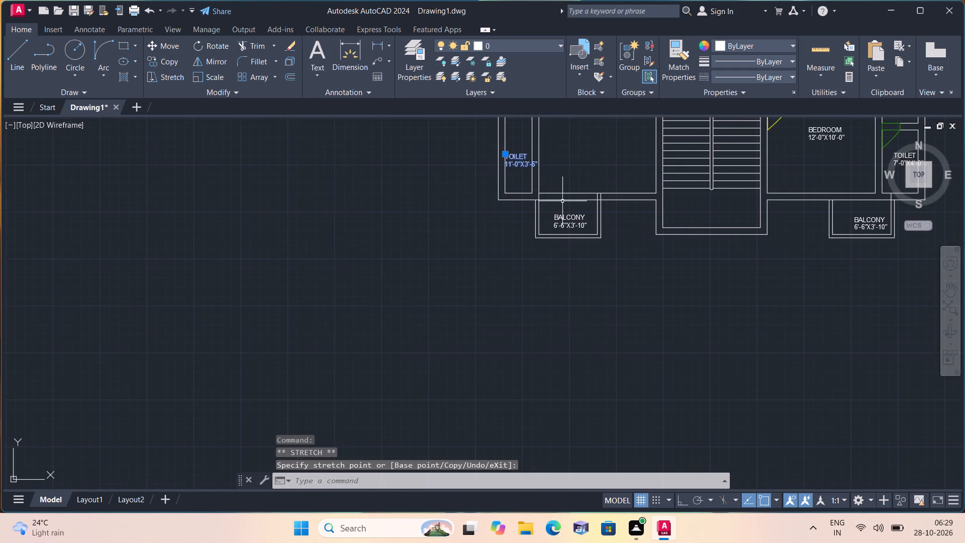
pyautogui.scroll(1, 562, 201)
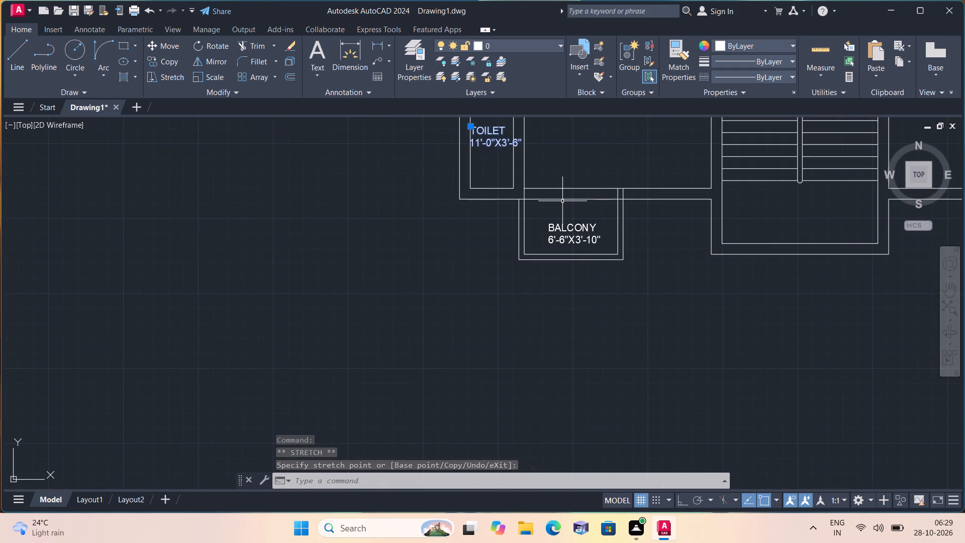
pyautogui.moveTo(651, 217); pyautogui.dragTo(648, 217, button='middle')
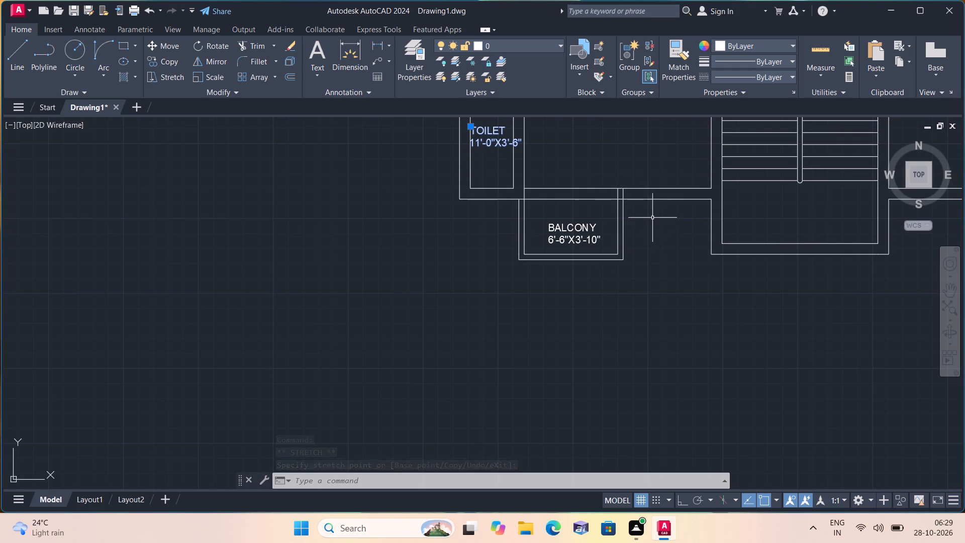
pyautogui.moveTo(648, 217); pyautogui.dragTo(510, 288, button='middle')
pyautogui.moveTo(506, 292); pyautogui.dragTo(468, 329, button='middle')
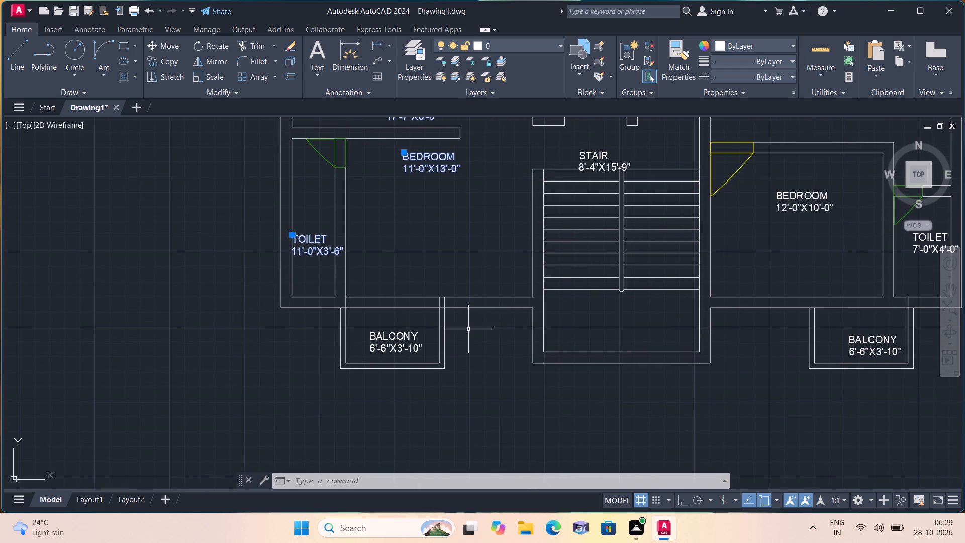
pyautogui.moveTo(564, 241); pyautogui.dragTo(523, 324, button='middle')
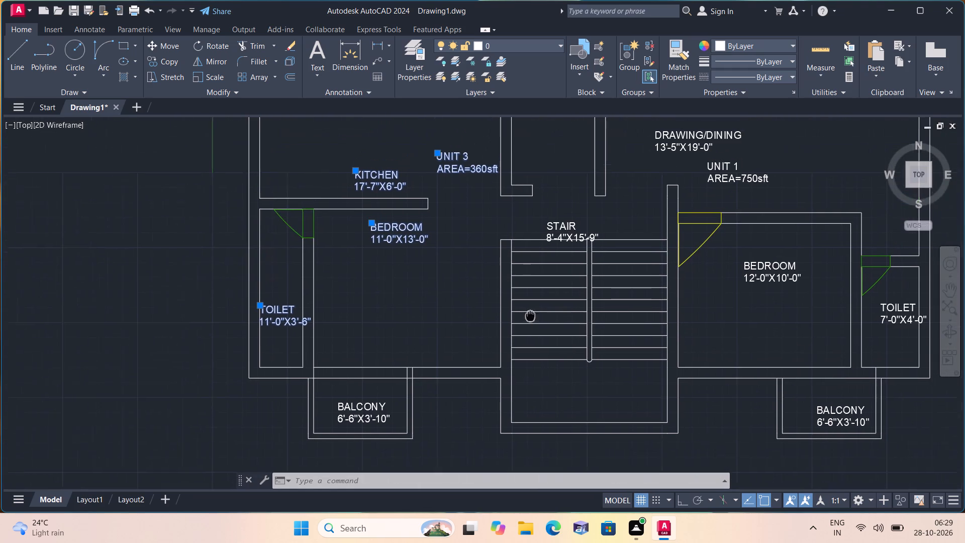
pyautogui.moveTo(523, 324); pyautogui.dragTo(523, 325, button='middle')
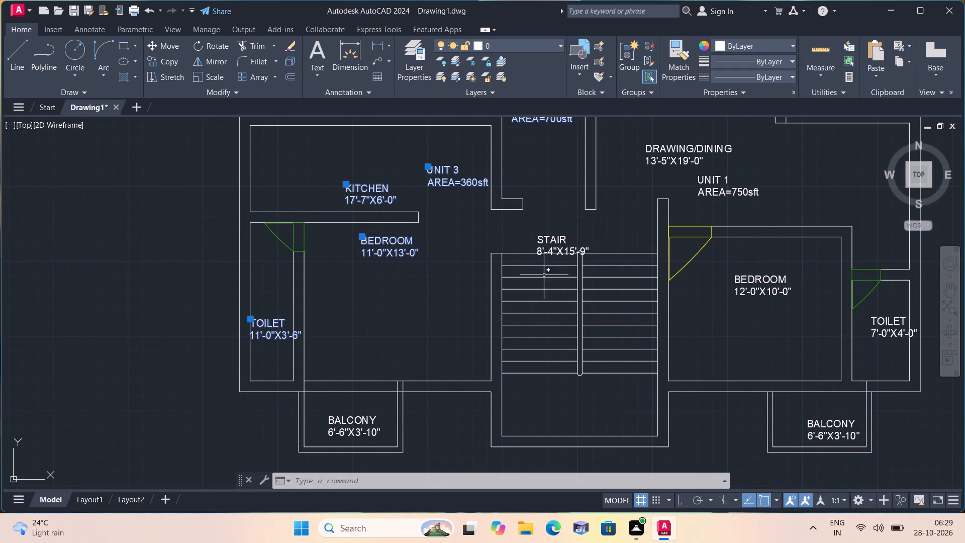
pyautogui.scroll(2, 544, 246)
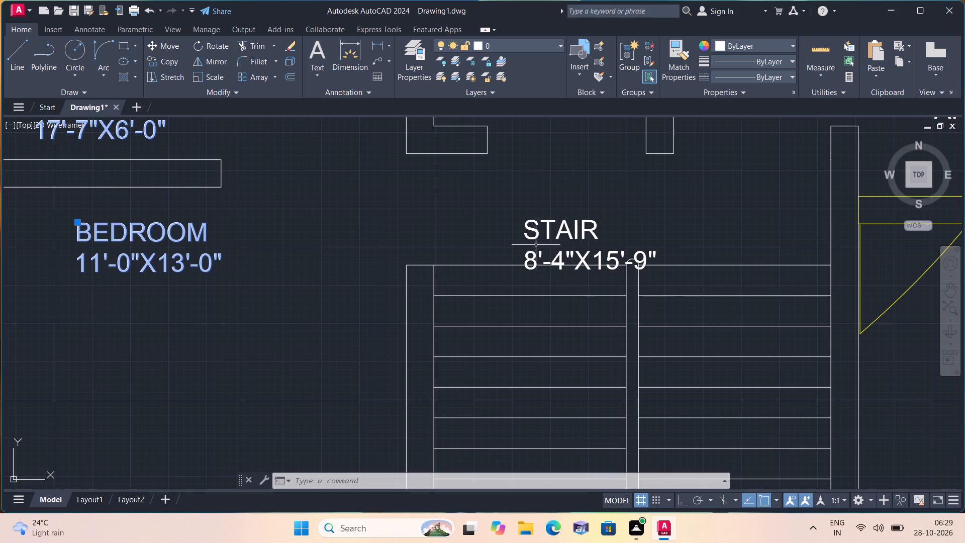
pyautogui.click(531, 233)
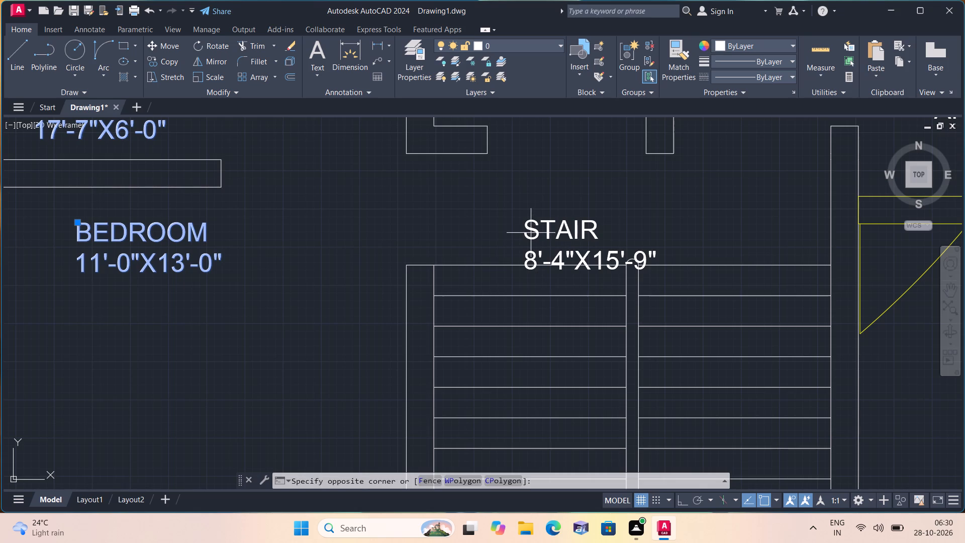
pyautogui.click(520, 224)
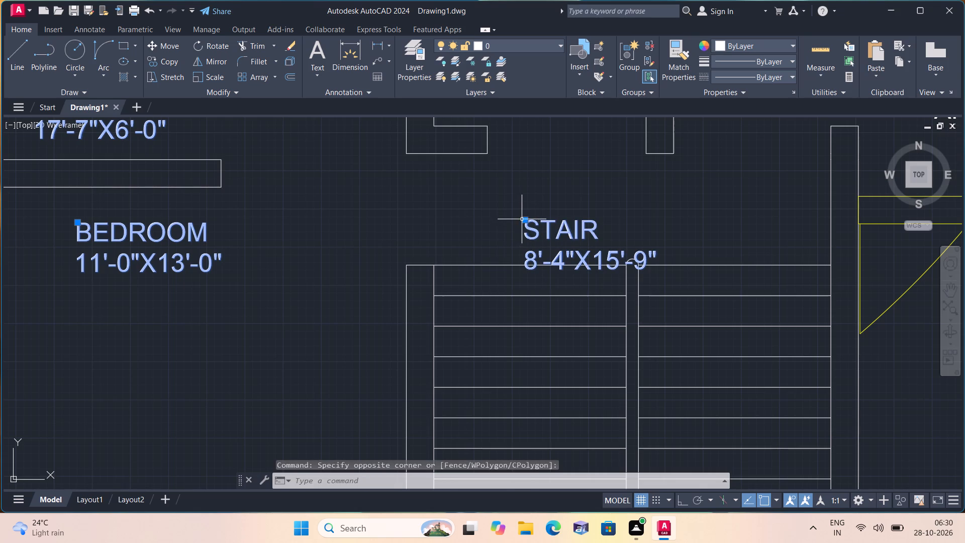
pyautogui.click(524, 219)
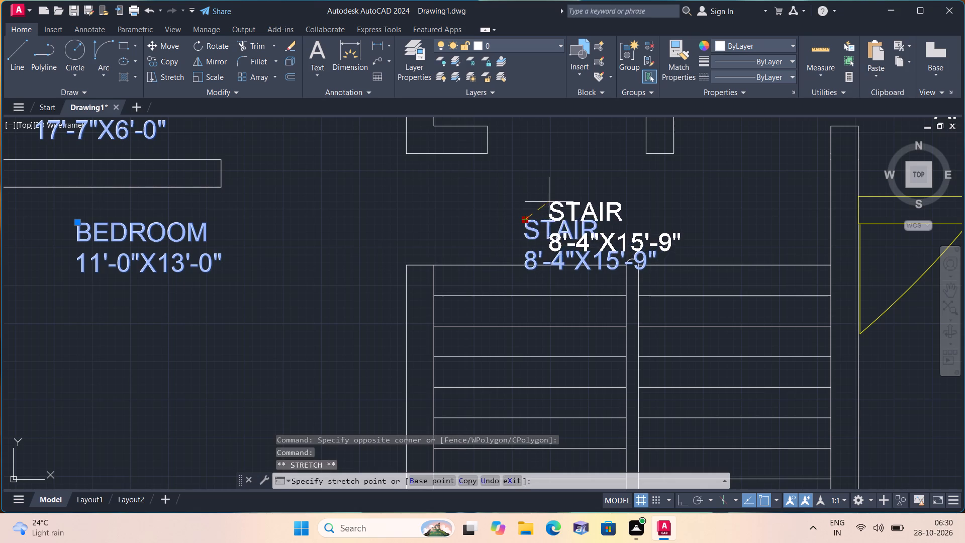
pyautogui.click(591, 191)
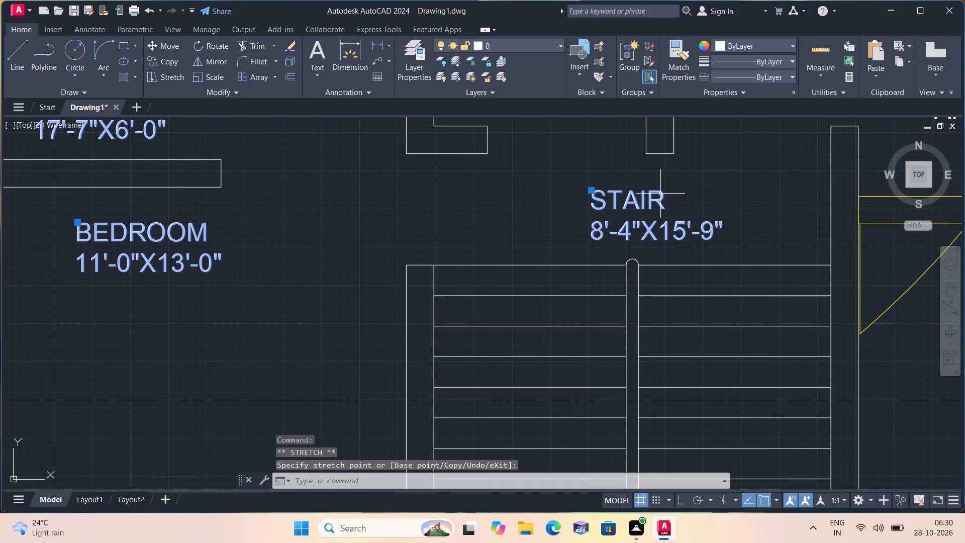
# Move the 12'-0"X10'-0" BEDROOM label up and slightly east, just below the bedroom's north wall and clear of the door swing.
pyautogui.moveTo(675, 195); pyautogui.dragTo(534, 177, button='middle')
pyautogui.scroll(-2, 550, 183)
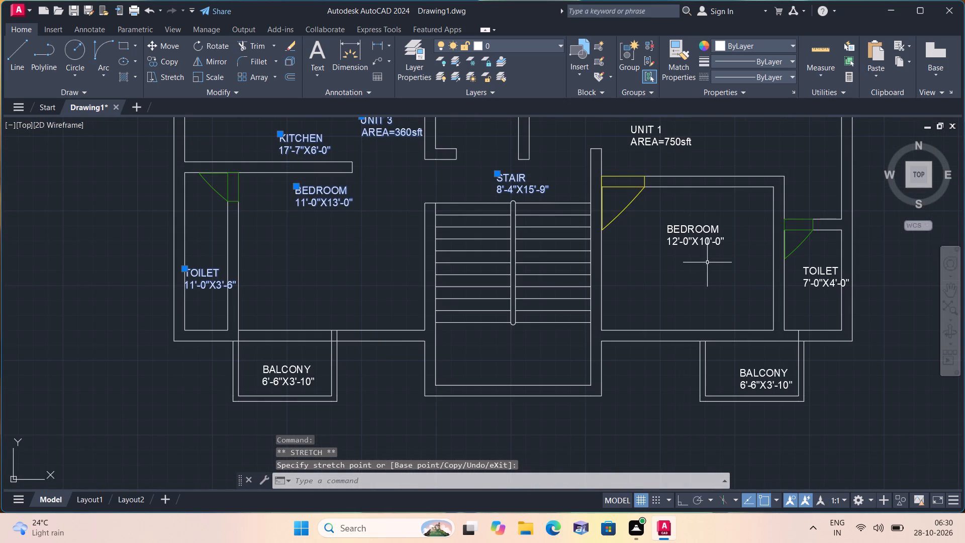
pyautogui.moveTo(702, 266); pyautogui.dragTo(606, 229, button='middle')
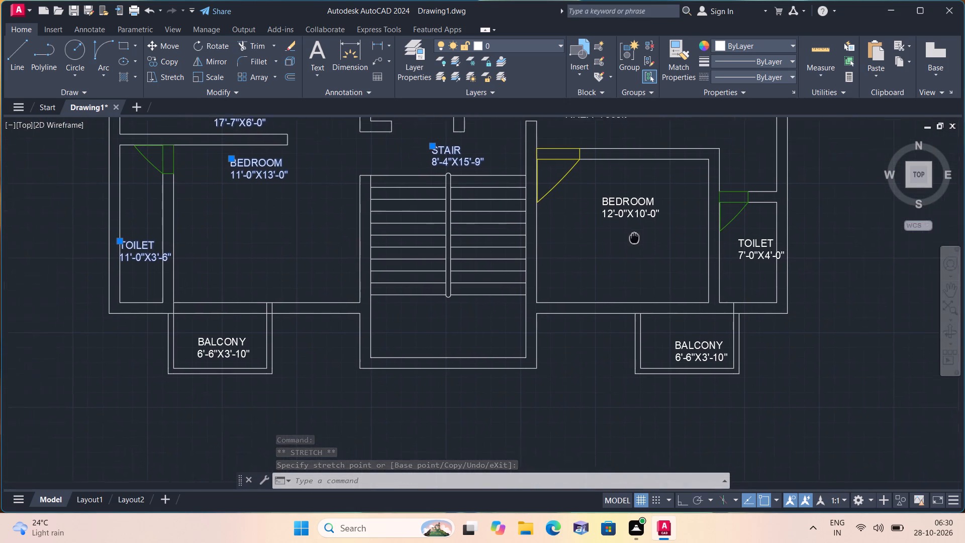
pyautogui.moveTo(606, 229); pyautogui.dragTo(590, 231, button='middle')
pyautogui.moveTo(590, 231); pyautogui.dragTo(633, 218, button='middle')
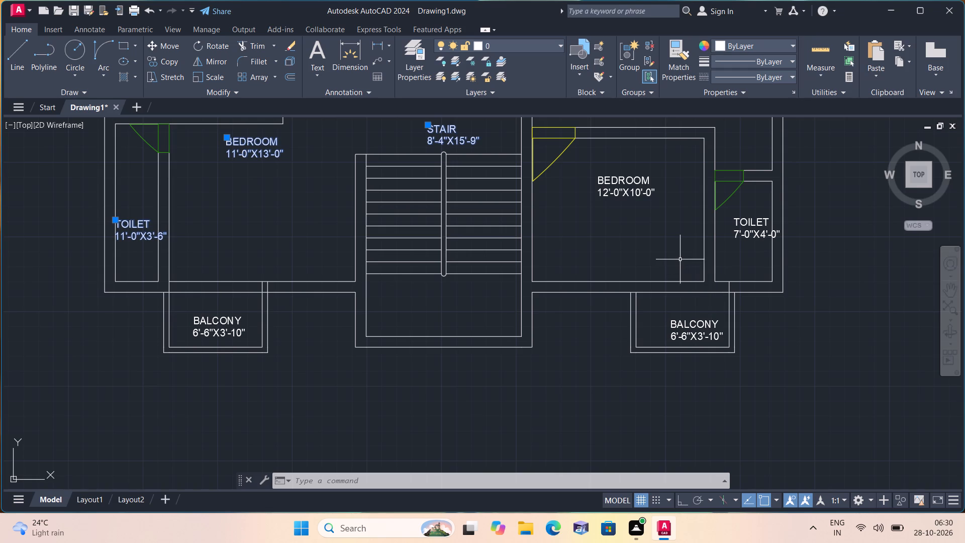
pyautogui.moveTo(678, 263); pyautogui.dragTo(673, 315, button='middle')
pyautogui.moveTo(631, 276); pyautogui.dragTo(629, 280, button='middle')
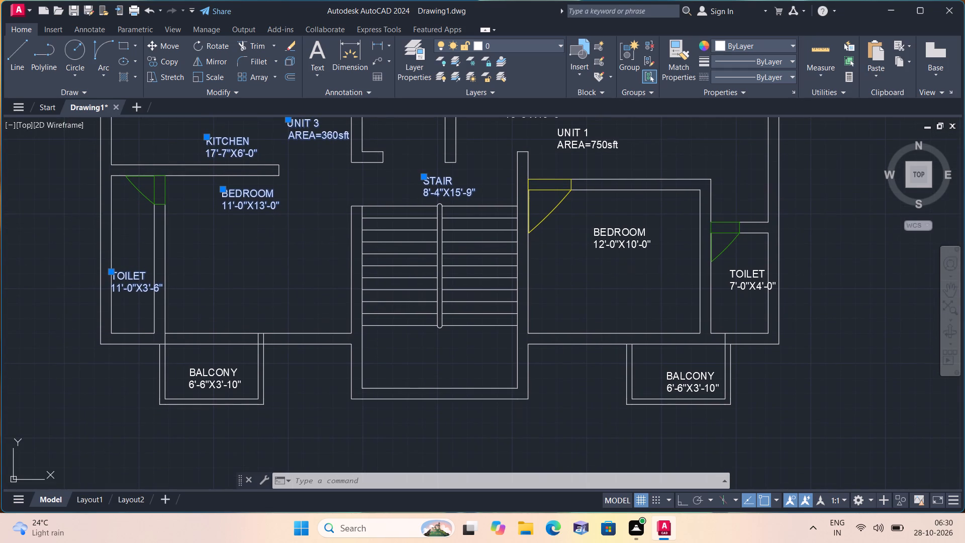
pyautogui.moveTo(629, 280); pyautogui.dragTo(641, 341, button='middle')
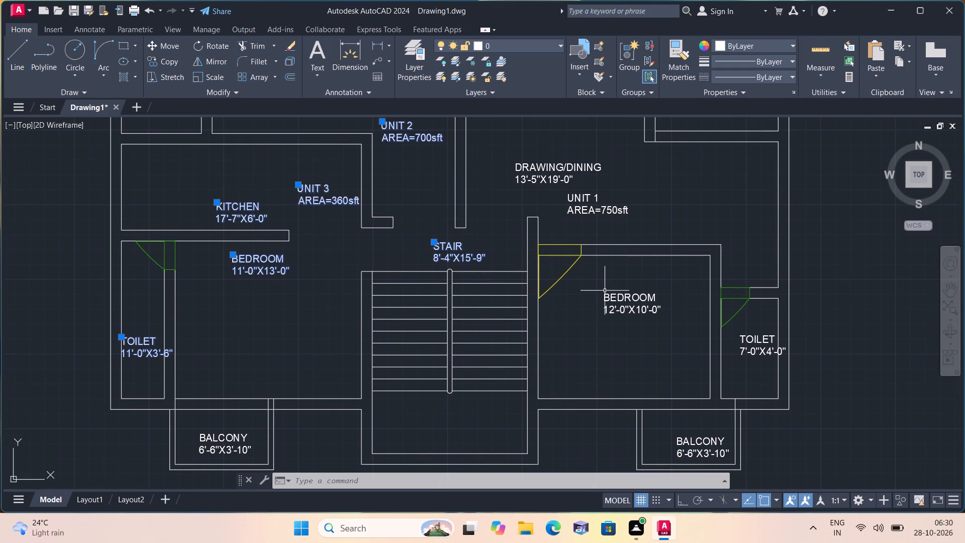
pyautogui.click(621, 297)
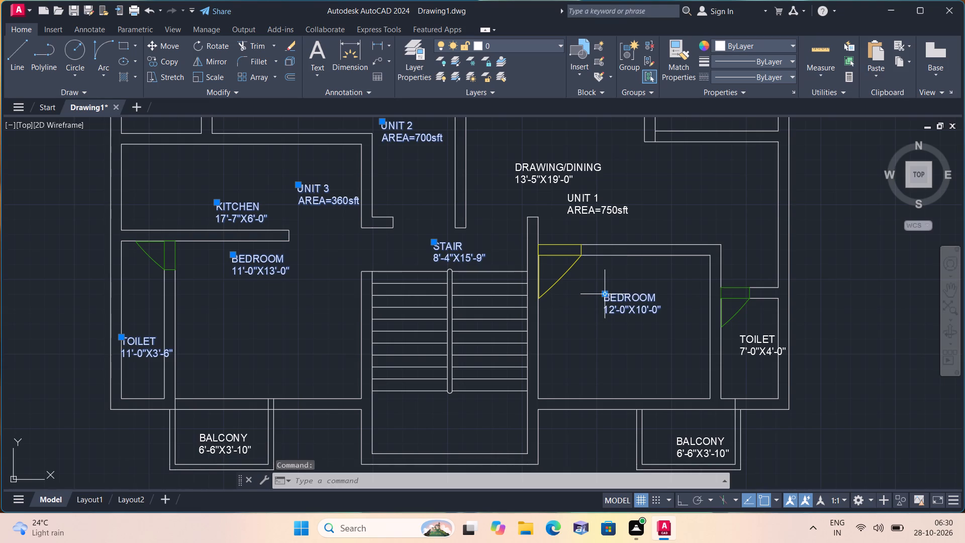
pyautogui.click(603, 293)
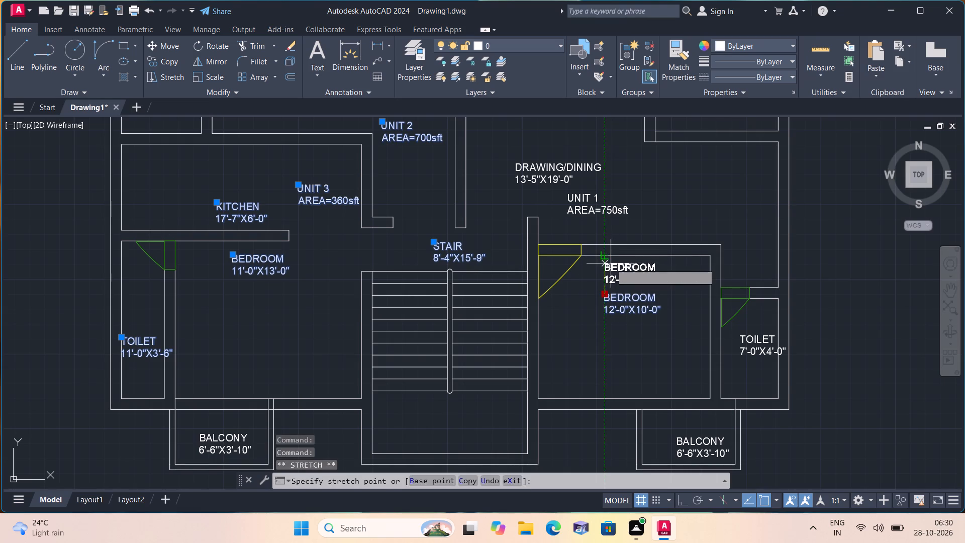
pyautogui.click(611, 264)
# Move the 7'-0"X4'-0" TOILET label west and slightly up, just below the door swing and clear of the toilet's east wall.
pyautogui.moveTo(649, 295); pyautogui.dragTo(600, 285, button='middle')
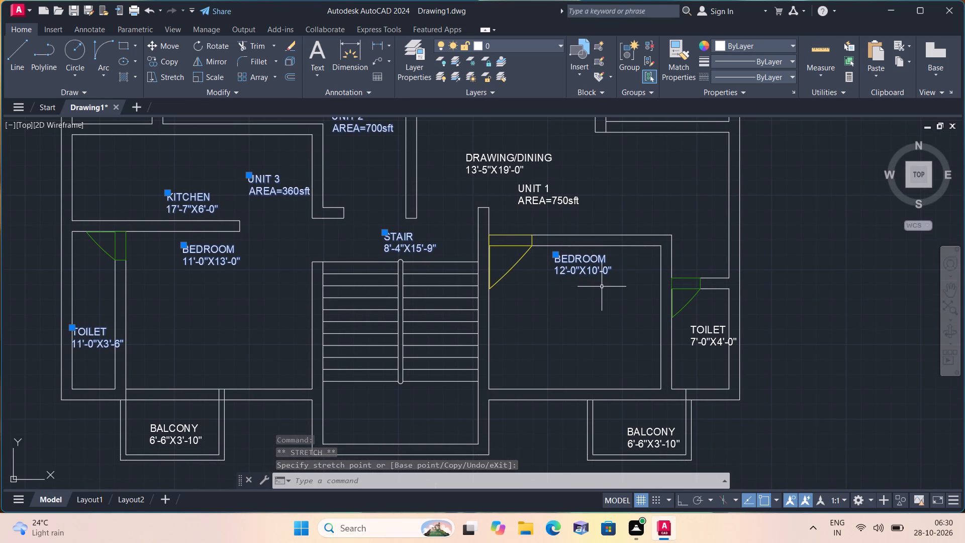
pyautogui.scroll(1, 702, 328)
pyautogui.click(697, 325)
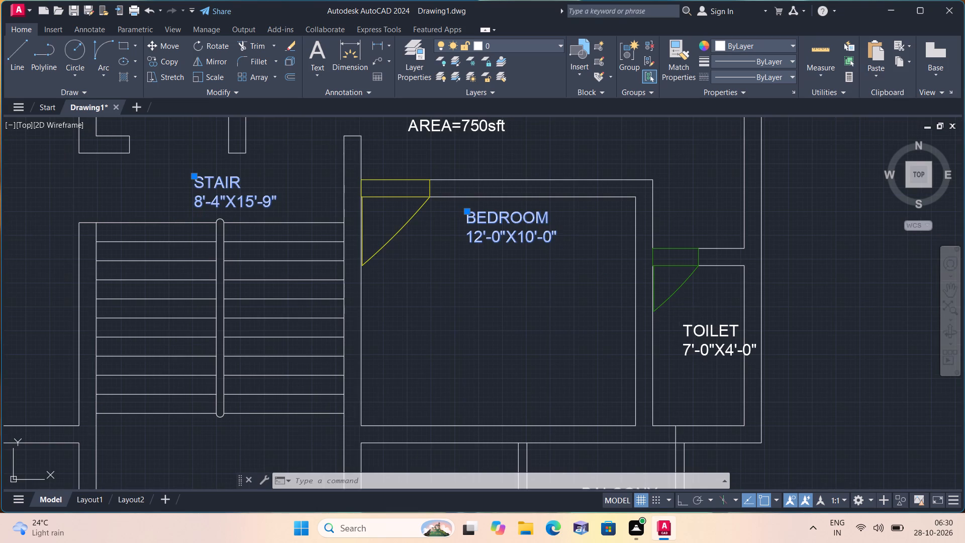
pyautogui.click(682, 325)
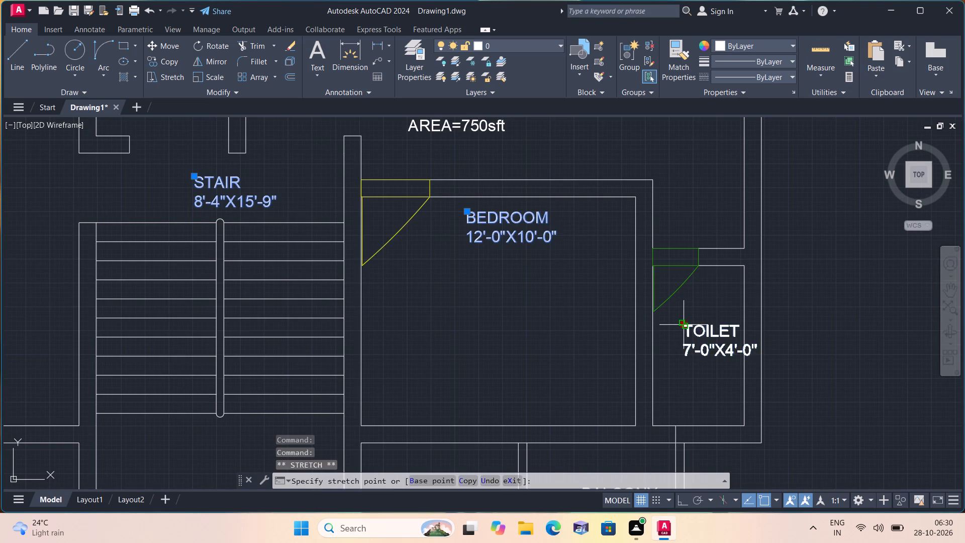
pyautogui.scroll(1, 661, 308)
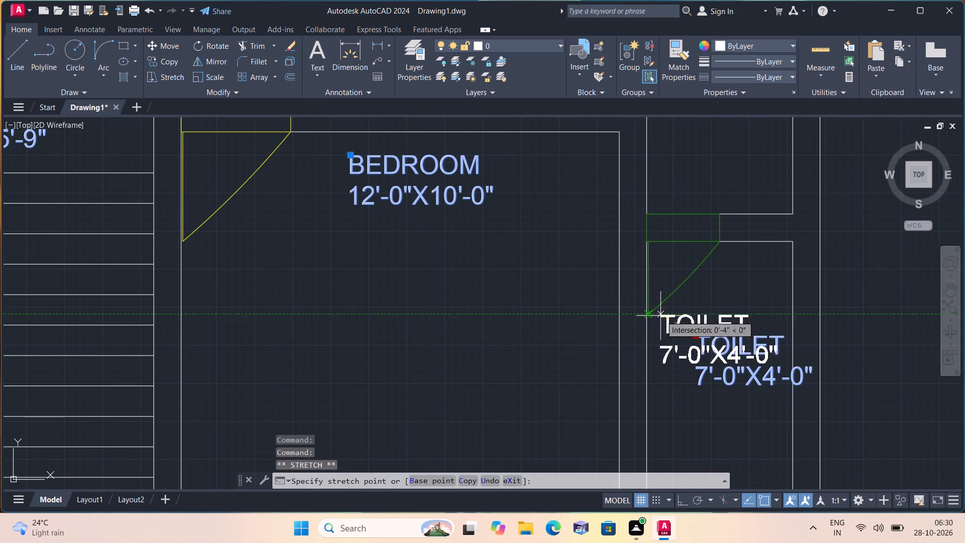
pyautogui.click(661, 316)
# Move the UNIT 1 AREA=750sft label down and west, beside the top of the wall stub and above the bedroom door.
pyautogui.scroll(-1, 627, 281)
pyautogui.moveTo(627, 281); pyautogui.dragTo(715, 408, button='middle')
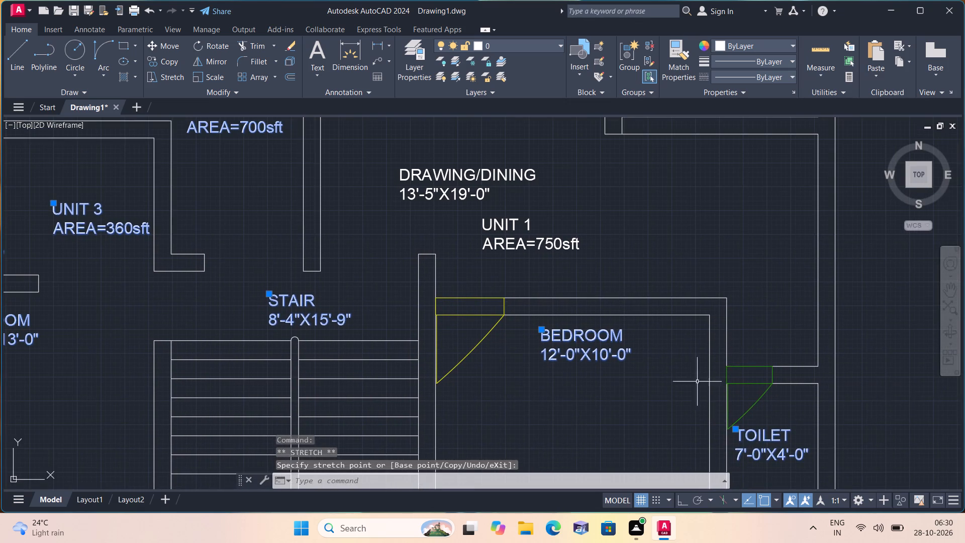
pyautogui.moveTo(536, 256); pyautogui.dragTo(633, 381, button='middle')
pyautogui.scroll(1, 600, 363)
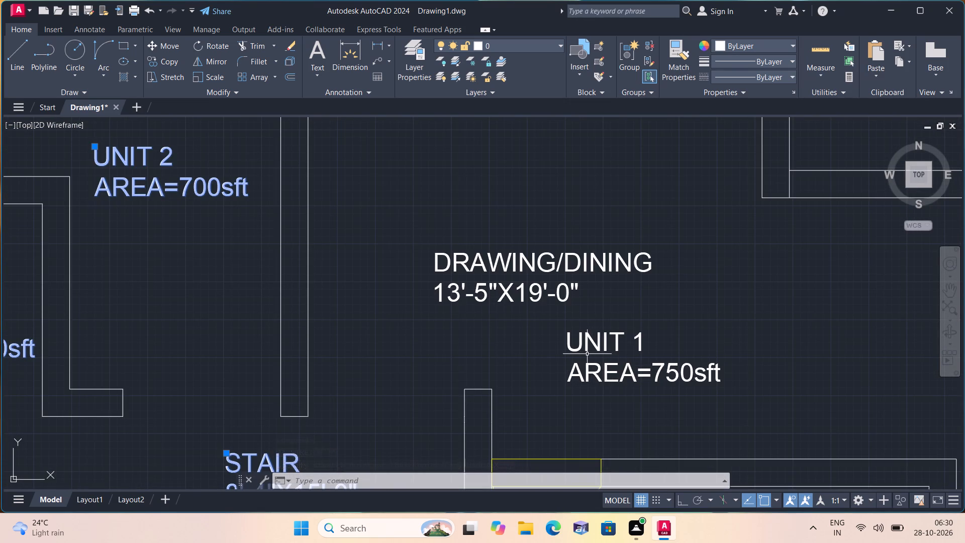
pyautogui.click(588, 338)
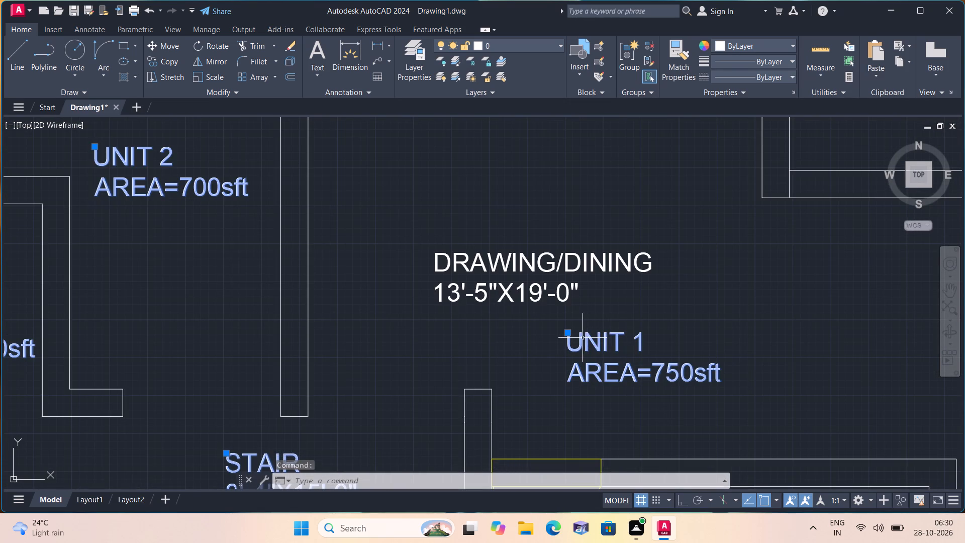
pyautogui.click(564, 332)
pyautogui.click(542, 378)
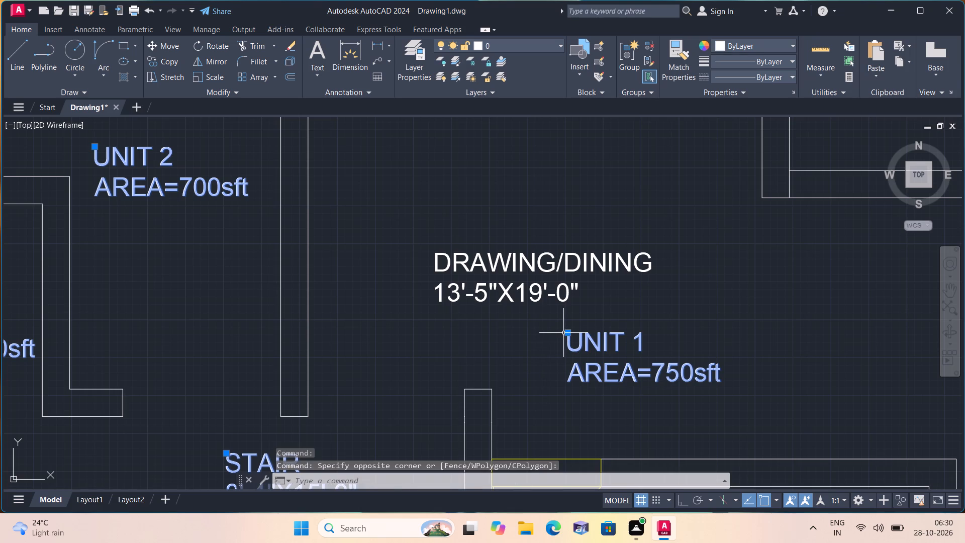
pyautogui.click(566, 334)
pyautogui.click(522, 363)
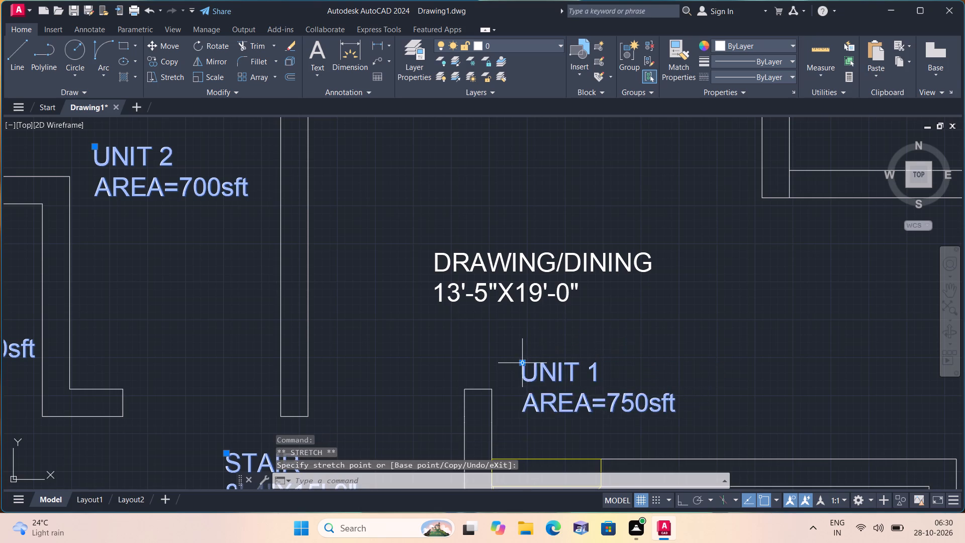
# Move the 13'-5"X19'-0" DRAWING/DINING label slightly east and up, above the UNIT 1 label.
pyautogui.scroll(-1, 510, 333)
pyautogui.moveTo(513, 336); pyautogui.dragTo(586, 402, button='middle')
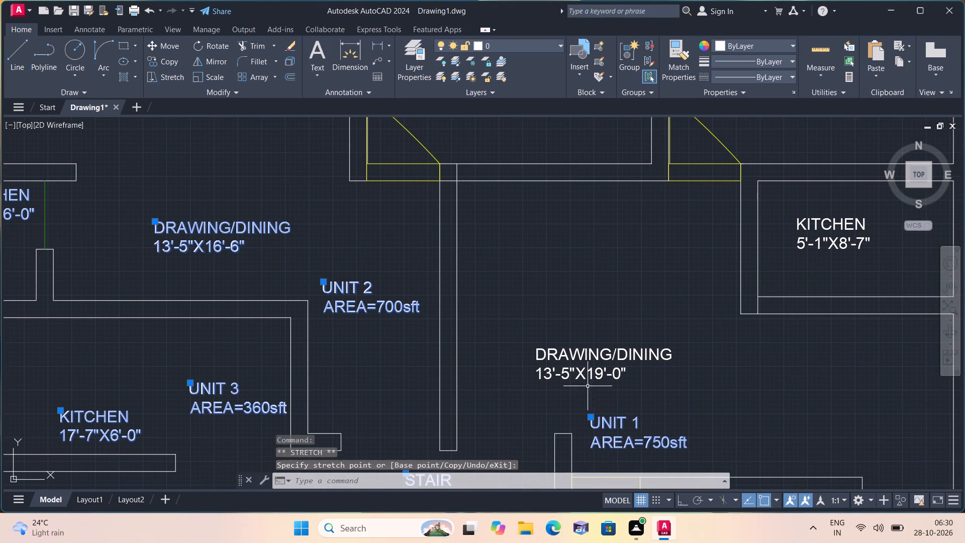
pyautogui.click(565, 352)
pyautogui.click(536, 348)
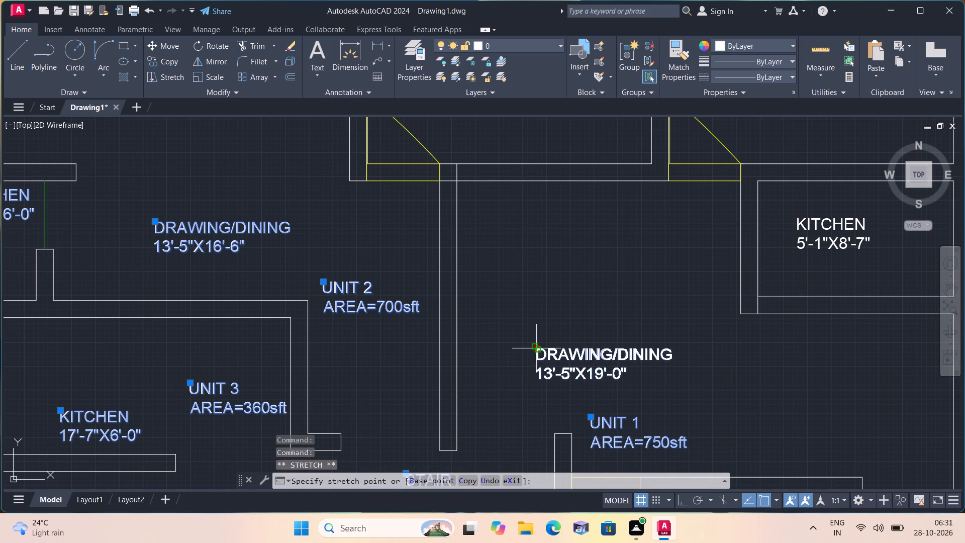
pyautogui.click(566, 343)
# Move the 5'-1"X8'-7" KITCHEN label south-west so it starts at the inner face of the kitchen's west wall.
pyautogui.moveTo(567, 312); pyautogui.dragTo(548, 380, button='middle')
pyautogui.scroll(-1, 567, 315)
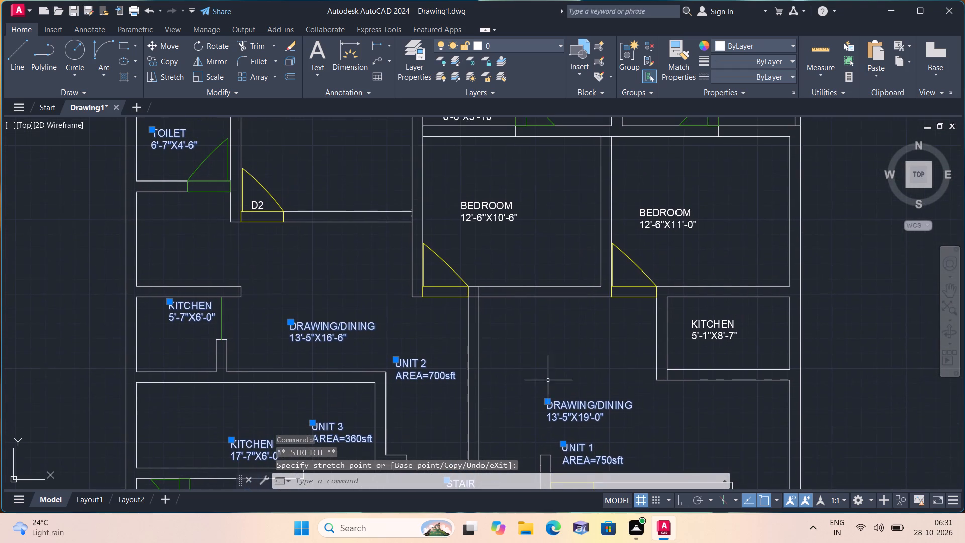
pyautogui.scroll(1, 679, 335)
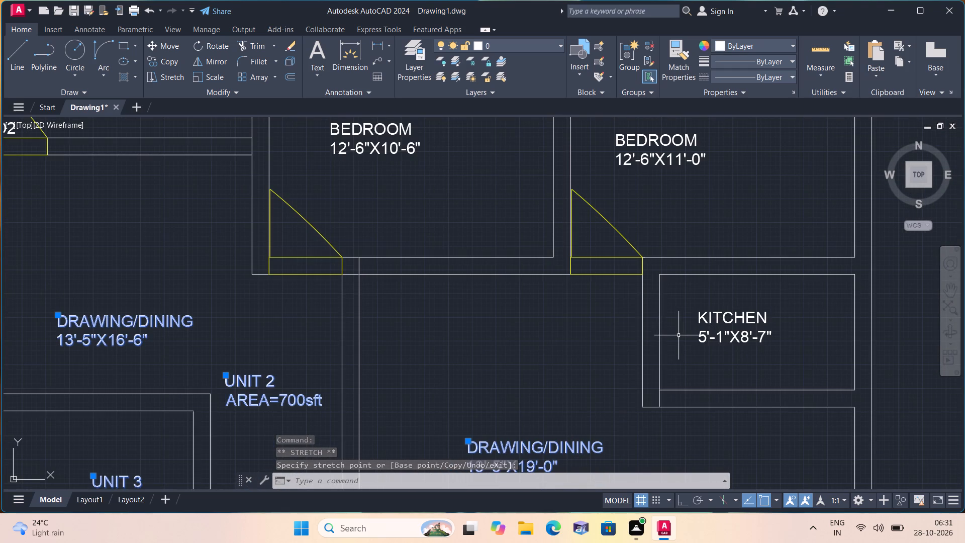
pyautogui.click(717, 322)
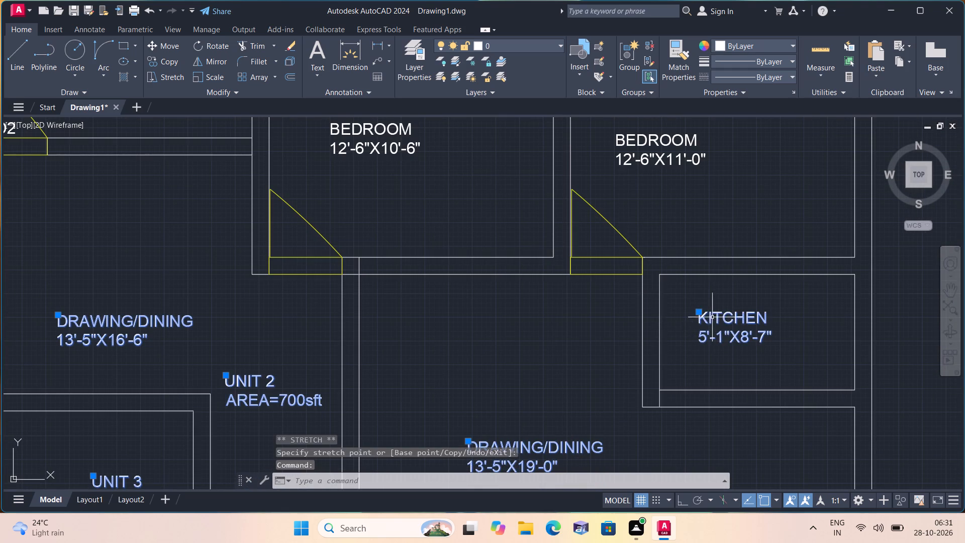
pyautogui.click(699, 311)
pyautogui.click(664, 346)
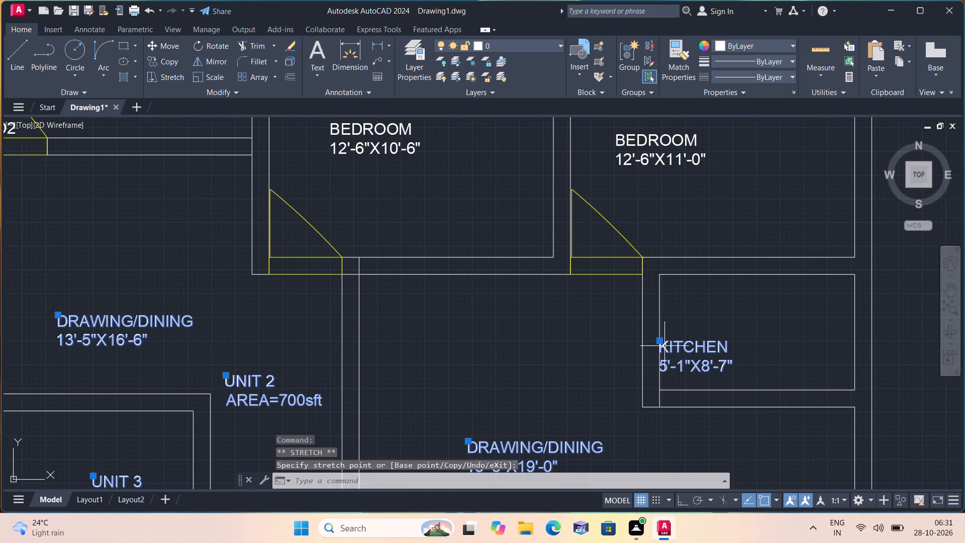
# Move the 12'-6"X10'-6" BEDROOM label up and west, near the bedroom's north-west corner and clear of the door swing.
pyautogui.scroll(-1, 515, 286)
pyautogui.moveTo(444, 278); pyautogui.dragTo(529, 457, button='middle')
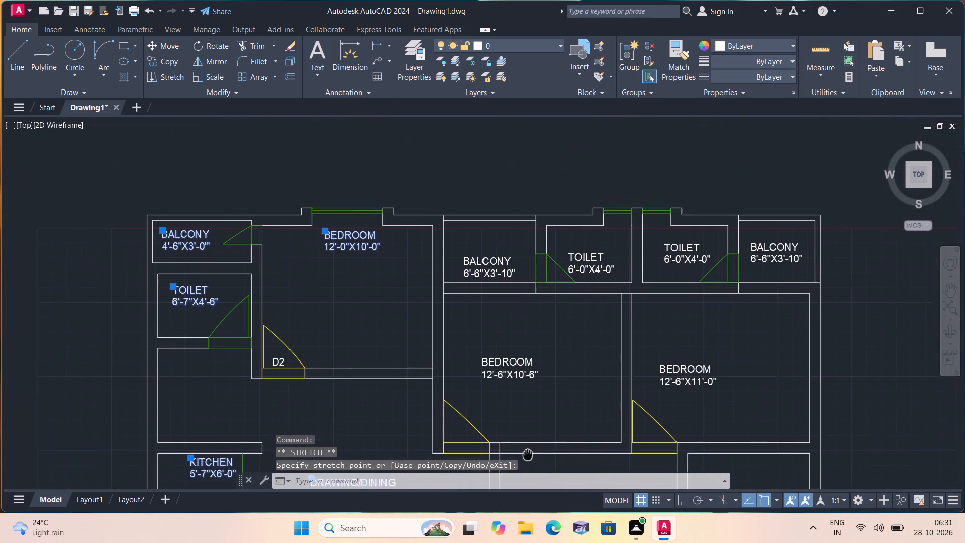
pyautogui.moveTo(529, 457); pyautogui.dragTo(535, 465, button='middle')
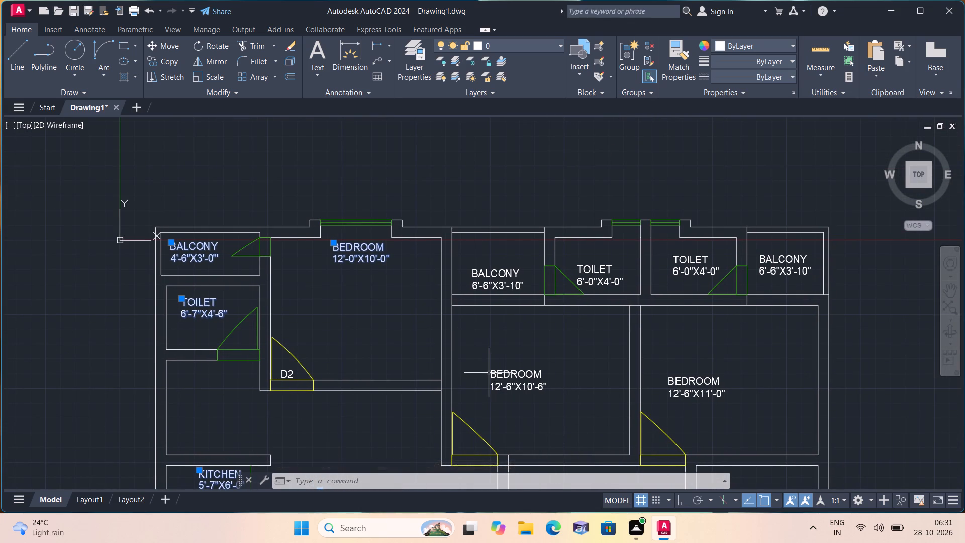
pyautogui.scroll(1, 489, 372)
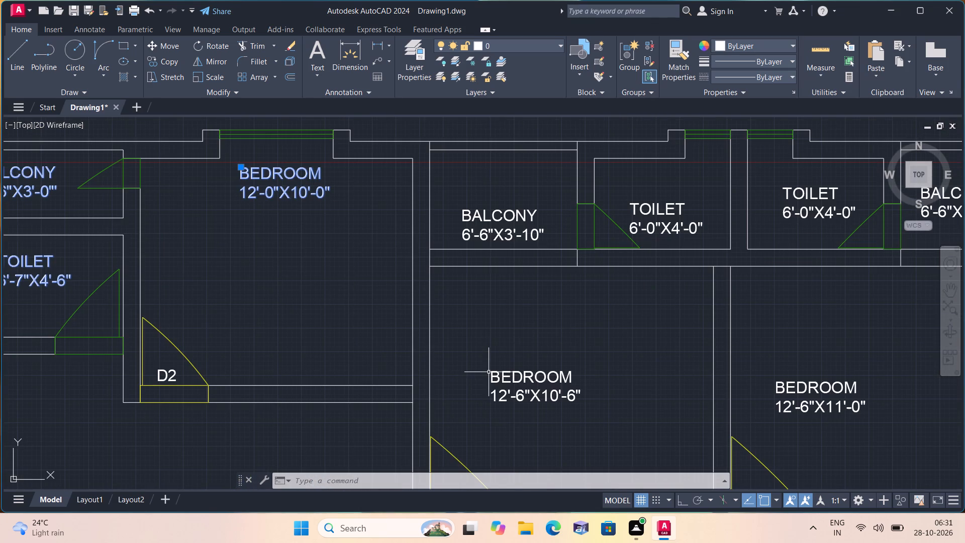
pyautogui.click(511, 377)
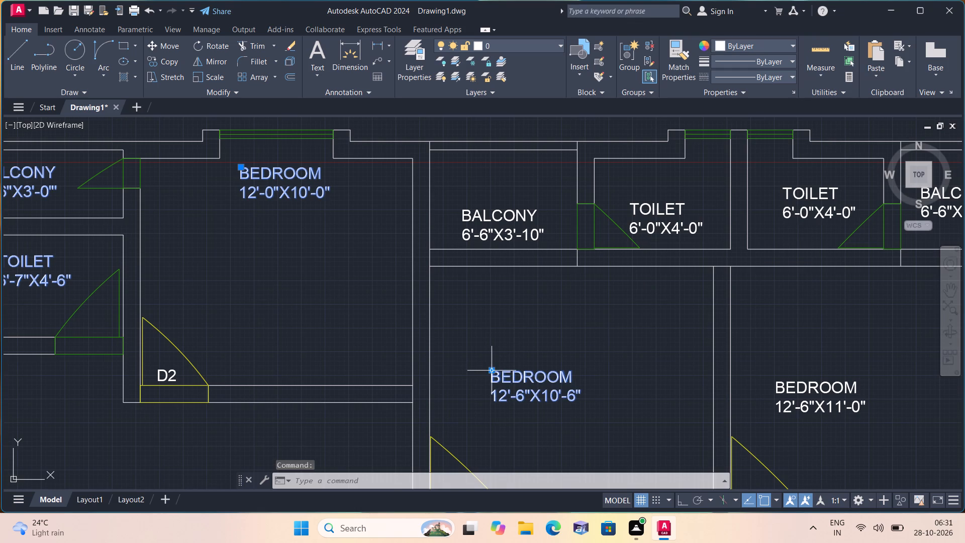
pyautogui.click(490, 370)
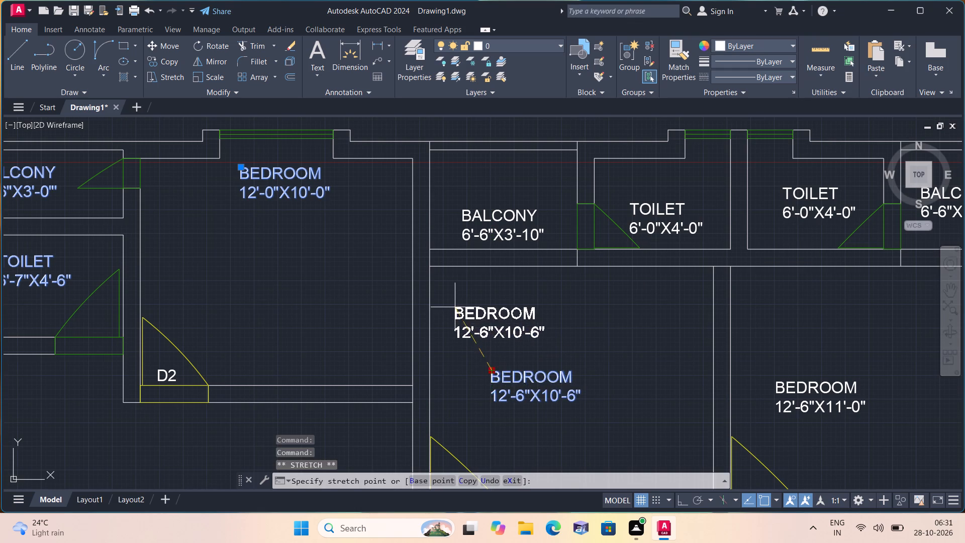
pyautogui.click(455, 307)
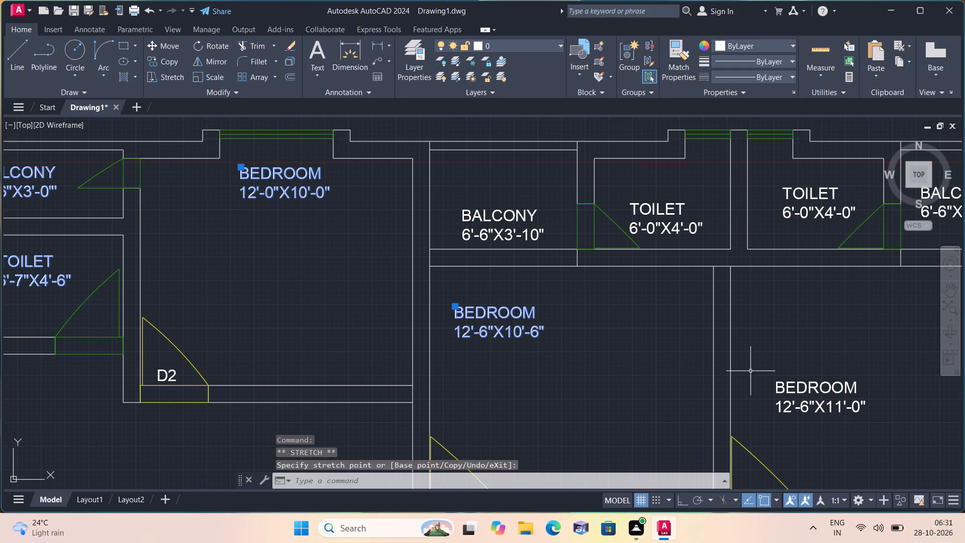
# Move the 12'-6"X11'-0" BEDROOM label up and east, near the bedroom's north wall and level with the neighbouring bedroom's label.
pyautogui.moveTo(767, 371); pyautogui.dragTo(728, 348, button='middle')
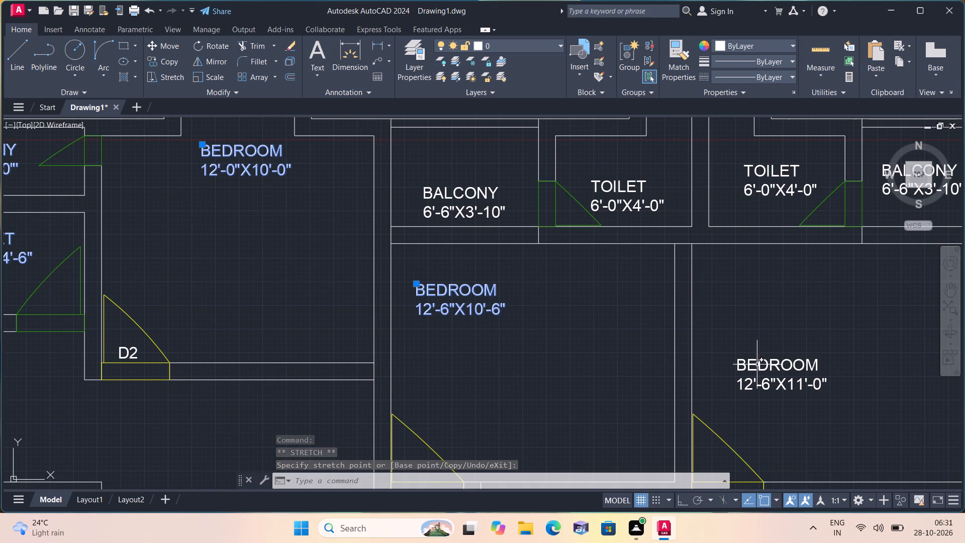
pyautogui.click(756, 365)
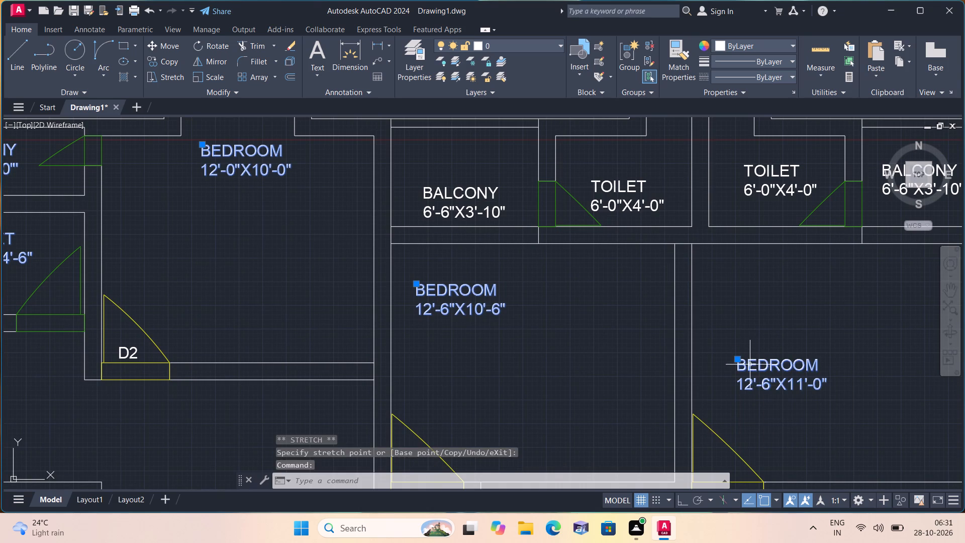
pyautogui.click(735, 361)
pyautogui.moveTo(737, 336); pyautogui.dragTo(679, 360, button='middle')
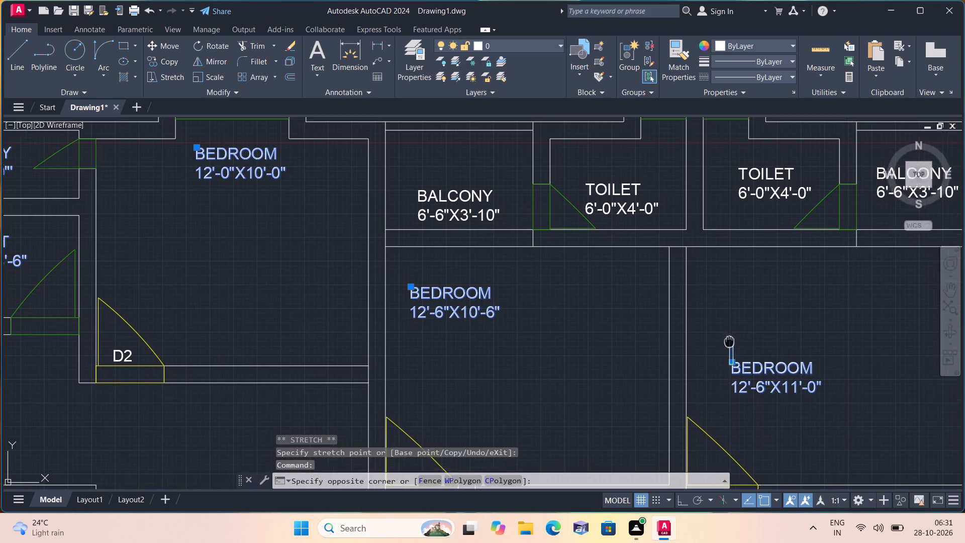
pyautogui.moveTo(679, 360); pyautogui.dragTo(632, 377, button='middle')
pyautogui.middleClick(631, 377)
pyautogui.click(694, 342)
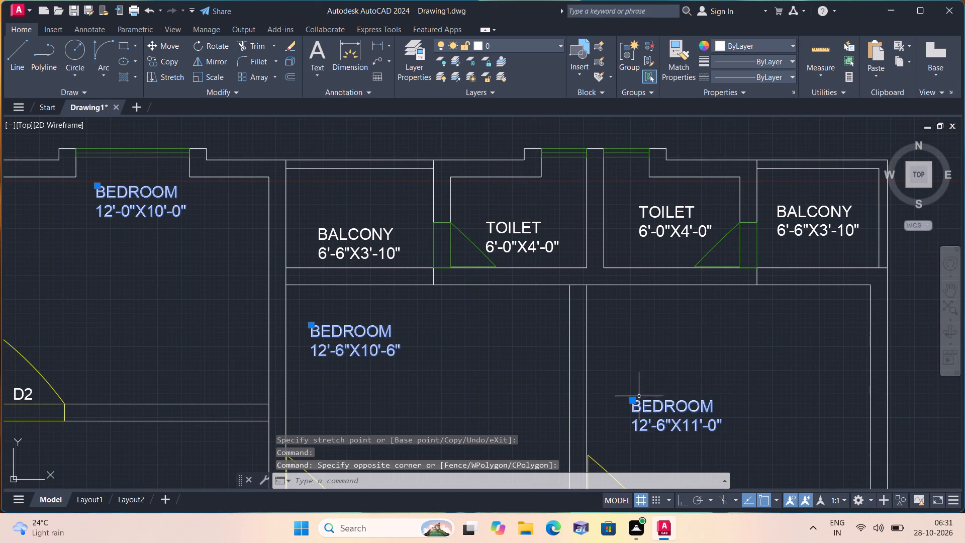
pyautogui.click(633, 401)
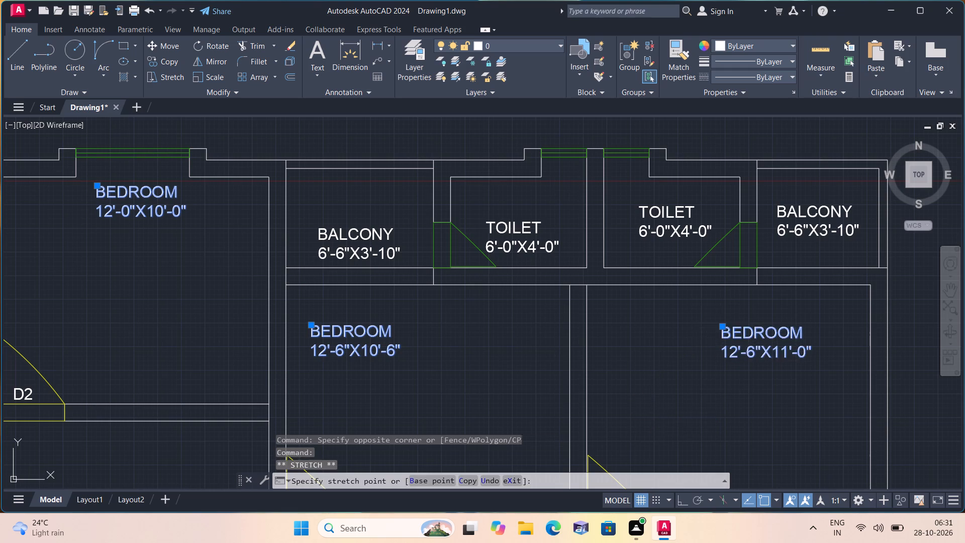
pyautogui.click(722, 327)
# Move the western 6'-0"X4'-0" TOILET label up and west, just below the north wall and clear of the door swing.
pyautogui.scroll(-2, 722, 327)
pyautogui.moveTo(688, 328); pyautogui.dragTo(710, 402, button='middle')
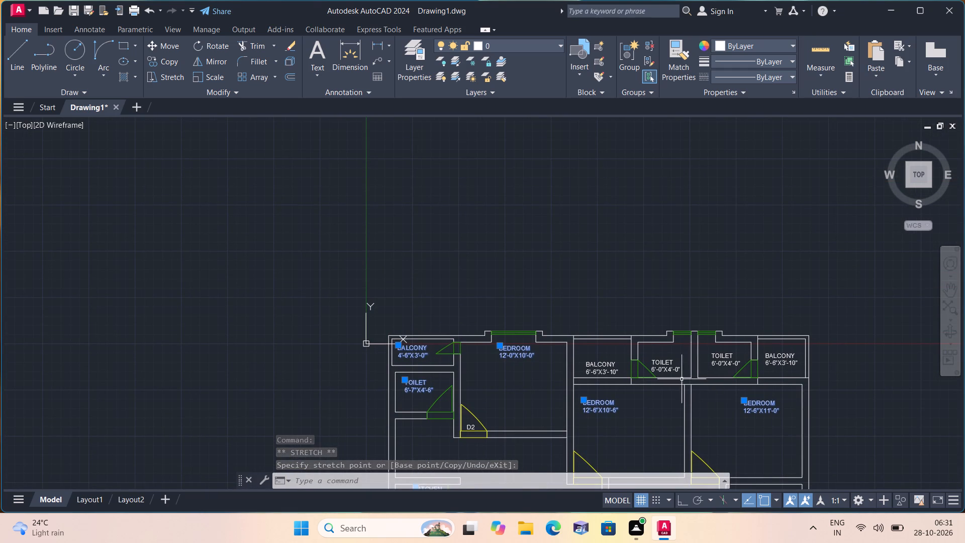
pyautogui.scroll(1, 614, 345)
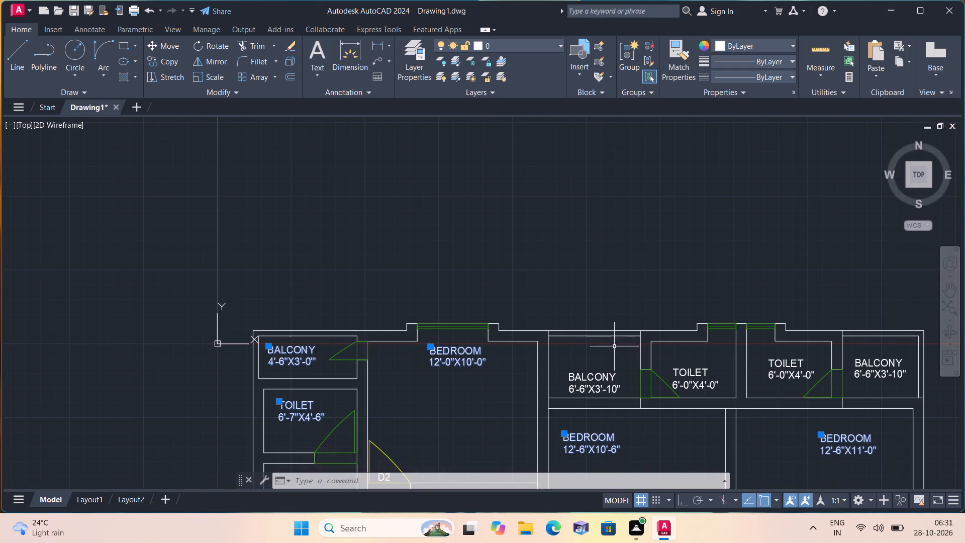
pyautogui.moveTo(614, 361); pyautogui.dragTo(590, 327, button='middle')
pyautogui.scroll(1, 660, 346)
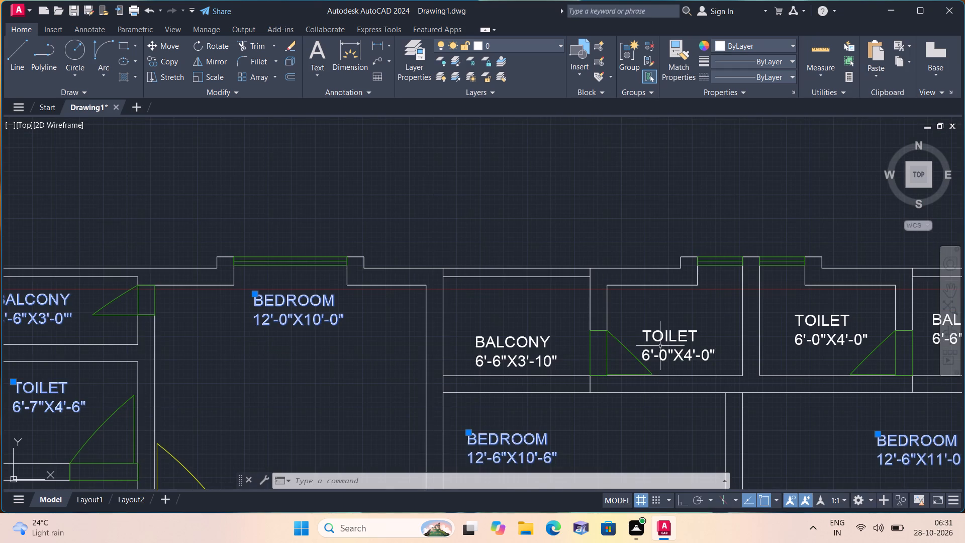
pyautogui.click(658, 333)
pyautogui.click(642, 327)
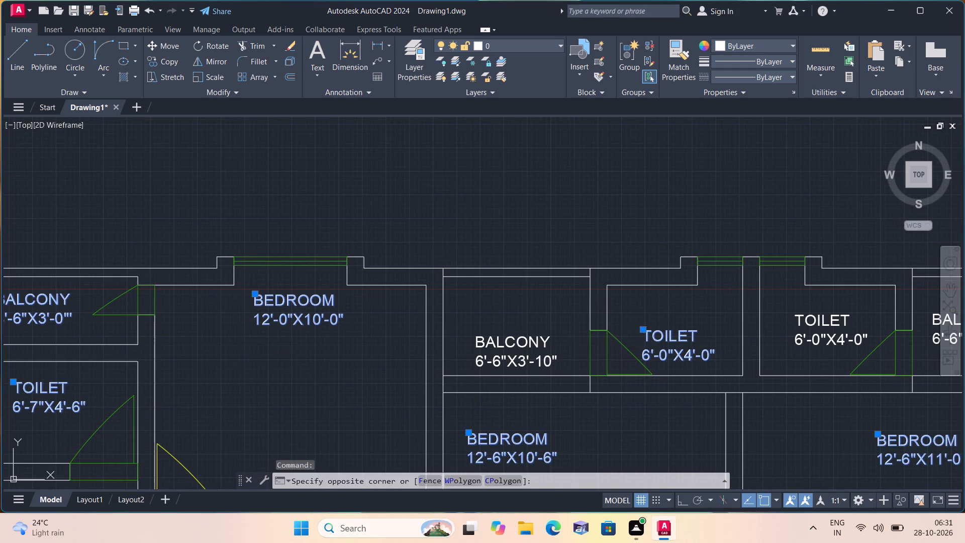
pyautogui.click(630, 304)
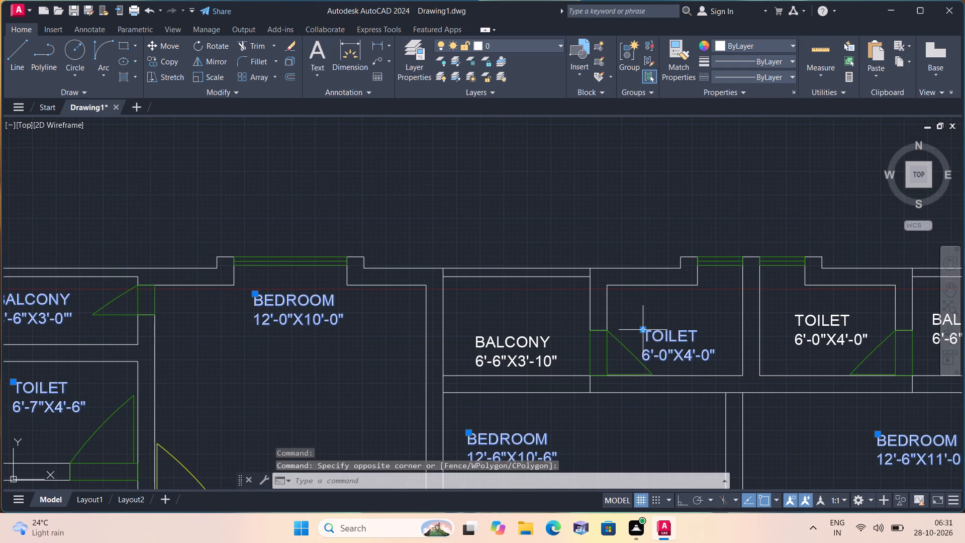
pyautogui.click(644, 331)
pyautogui.scroll(1, 618, 293)
pyautogui.click(618, 293)
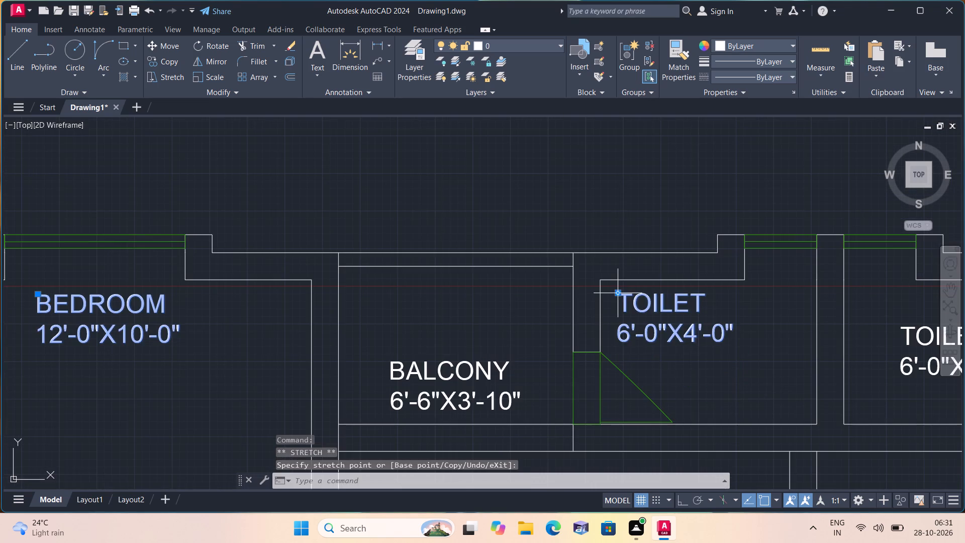
# Move the eastern 6'-0"X4'-0" TOILET label up and slightly east, to the inner corner of the north wall and clear of the door swing.
pyautogui.scroll(-1, 674, 345)
pyautogui.moveTo(674, 345); pyautogui.dragTo(615, 341, button='middle')
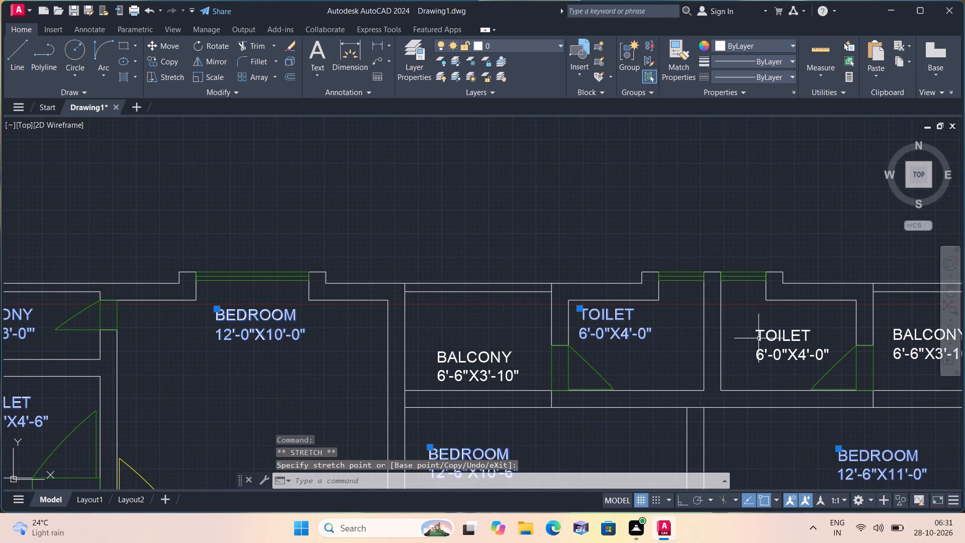
pyautogui.click(771, 337)
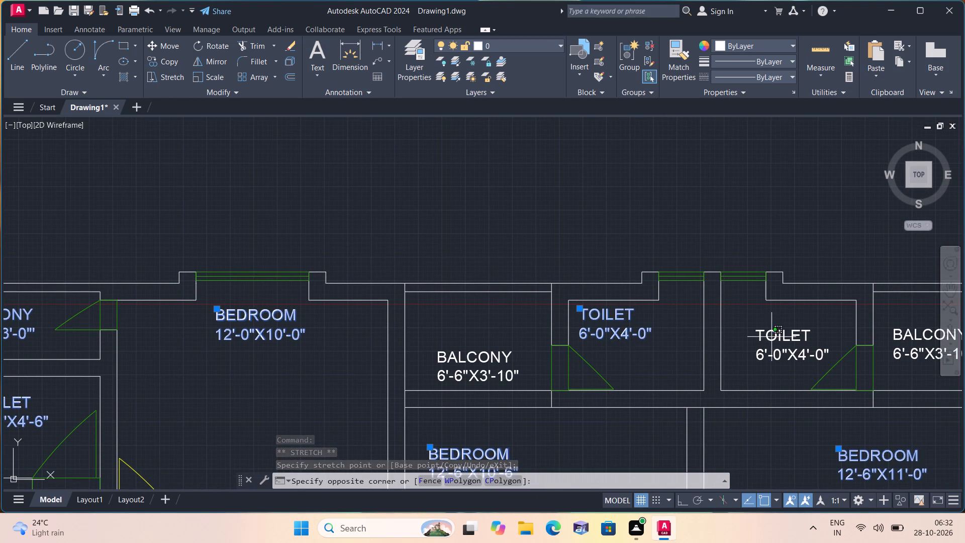
pyautogui.click(767, 335)
pyautogui.click(757, 331)
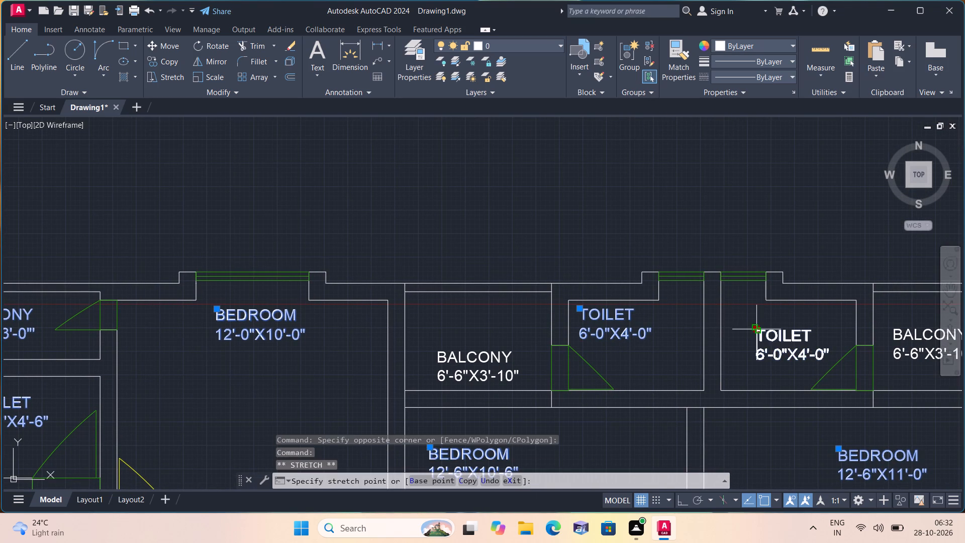
pyautogui.scroll(1, 732, 309)
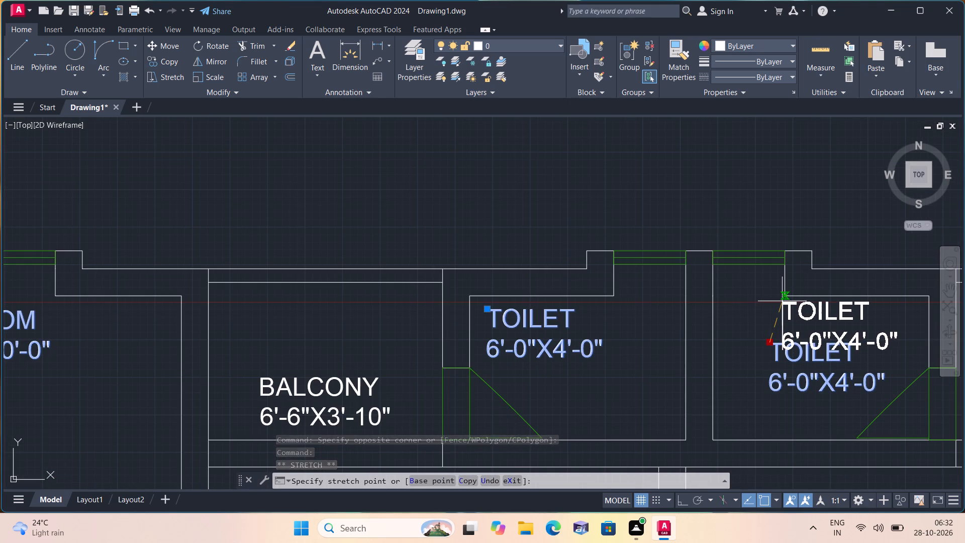
pyautogui.click(782, 301)
pyautogui.moveTo(790, 343); pyautogui.dragTo(750, 346, button='middle')
pyautogui.scroll(-1, 788, 343)
pyautogui.scroll(-2, 735, 352)
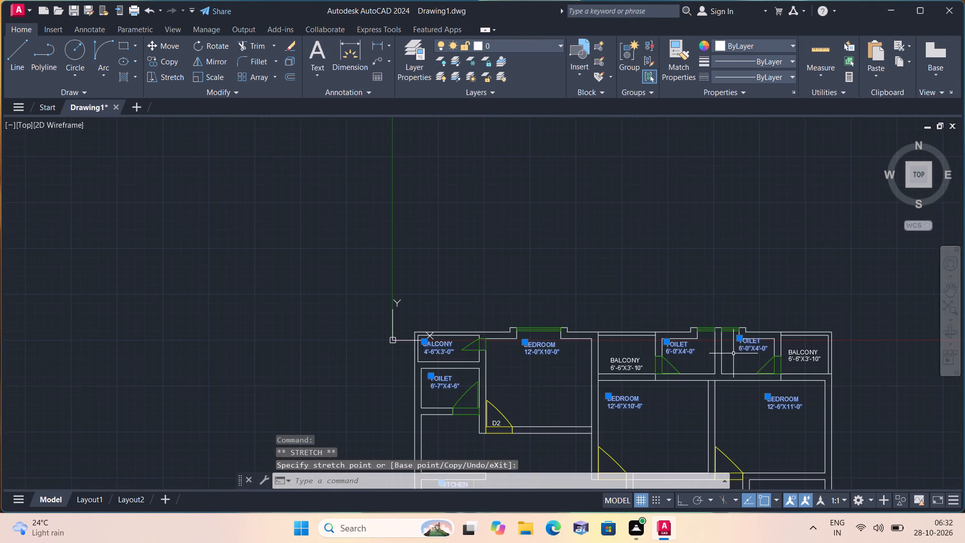
pyautogui.scroll(2, 797, 355)
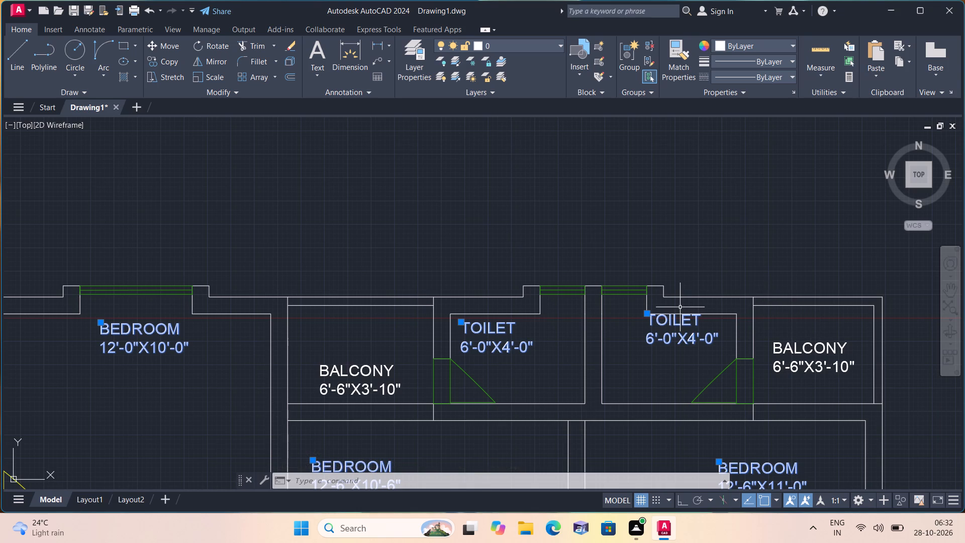
pyautogui.press('Escape')
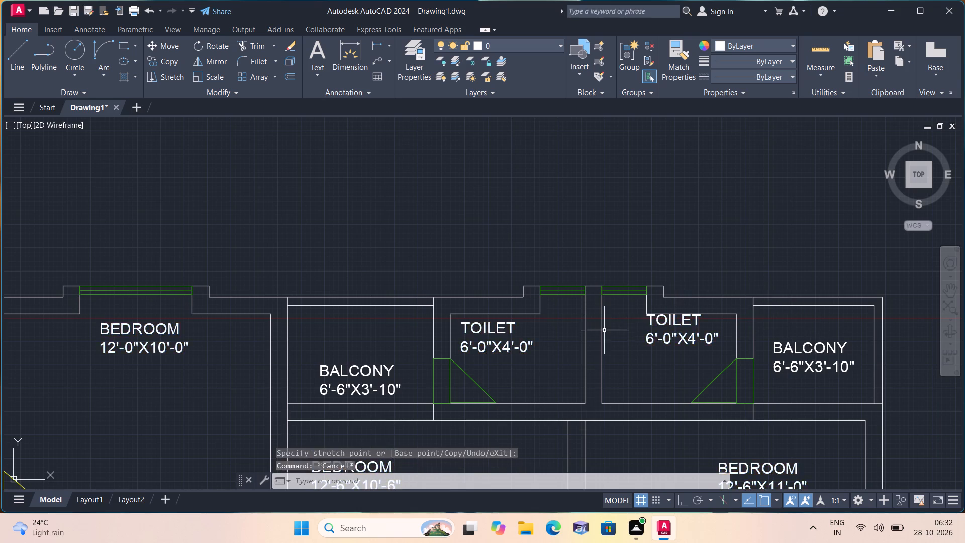
pyautogui.scroll(-2, 604, 330)
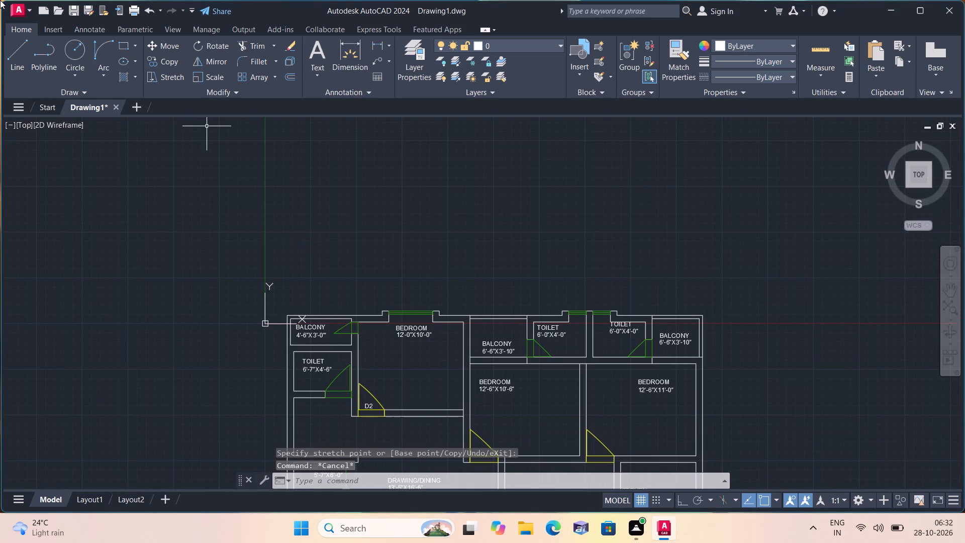
# Open the recent drawing living_room_furniture (1).dwg.
pyautogui.click(17, 9)
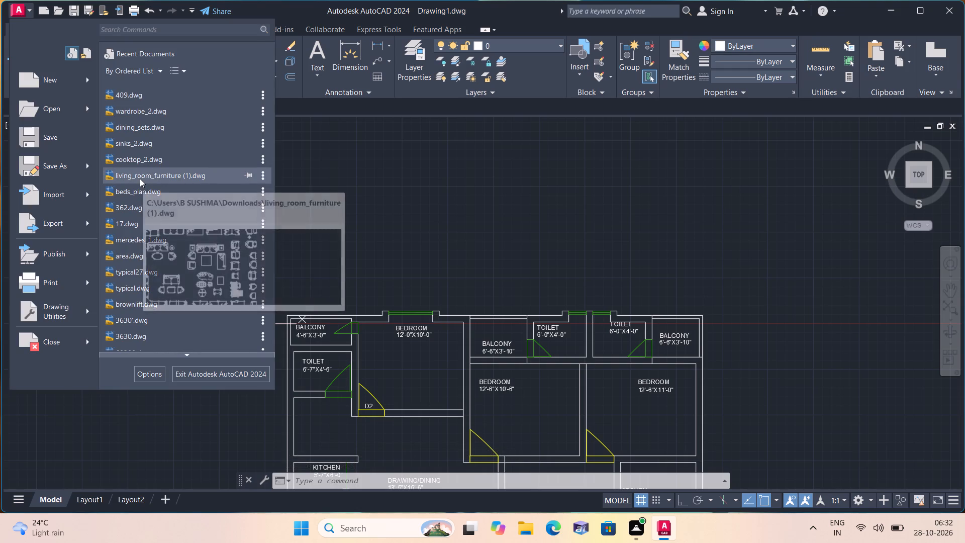
pyautogui.click(140, 178)
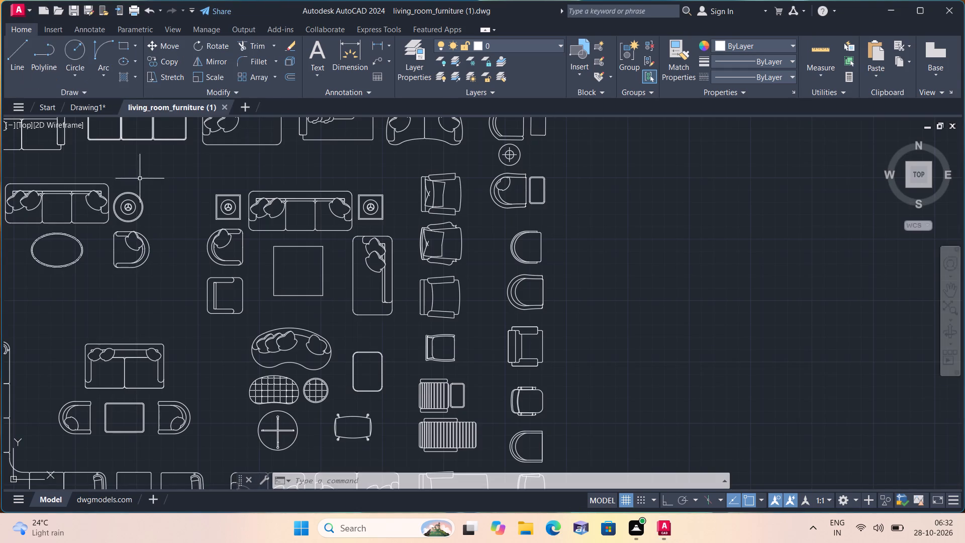
# Copy the three-seat sofa with its eastern square side table, the adjacent chaise sofa and the rounded rectangular table to the clipboard.
pyautogui.scroll(-1, 174, 175)
pyautogui.moveTo(199, 182); pyautogui.dragTo(374, 224, button='middle')
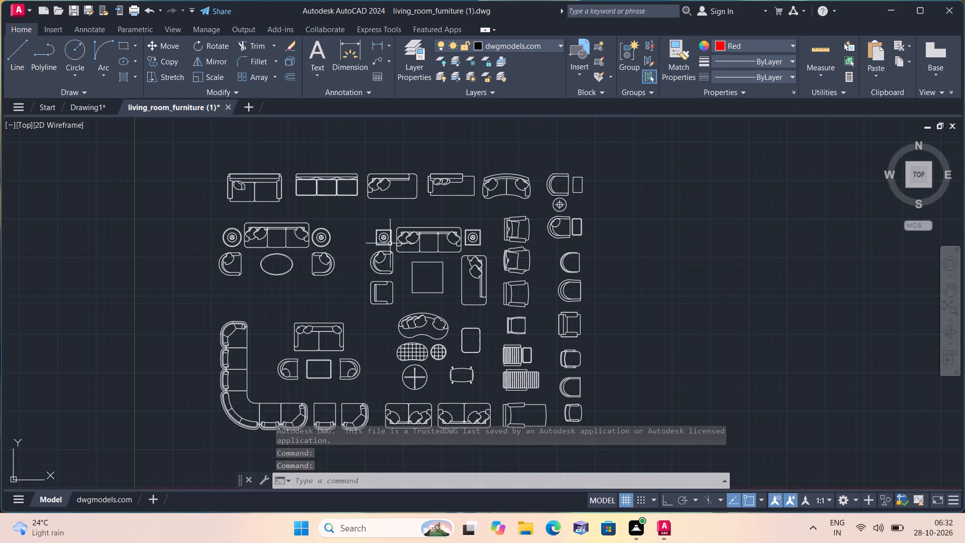
pyautogui.scroll(1, 476, 257)
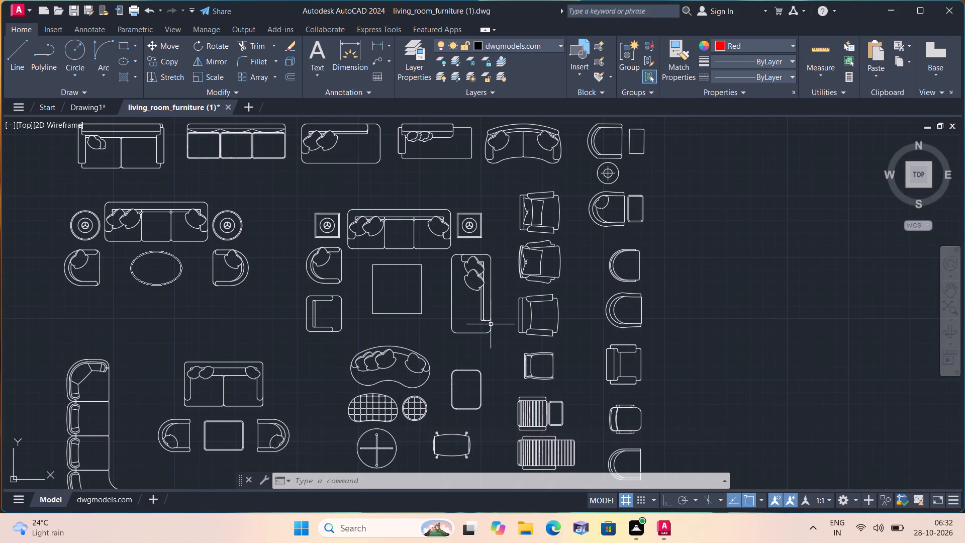
pyautogui.click(499, 339)
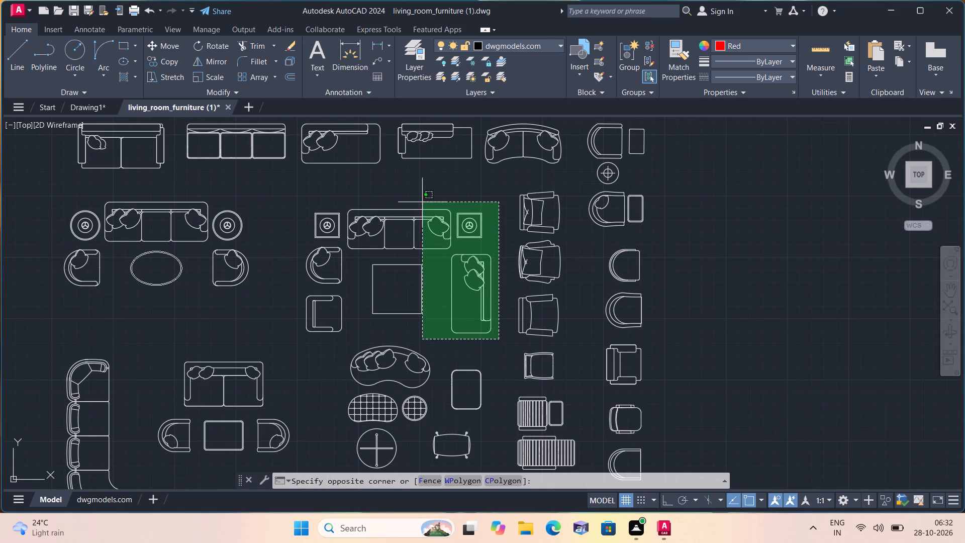
pyautogui.click(432, 212)
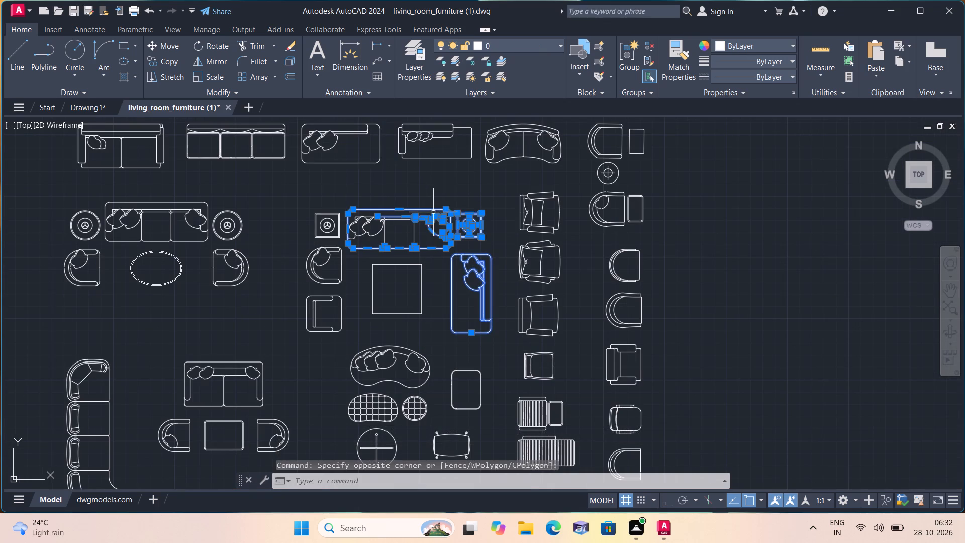
pyautogui.scroll(1, 426, 245)
pyautogui.click(438, 260)
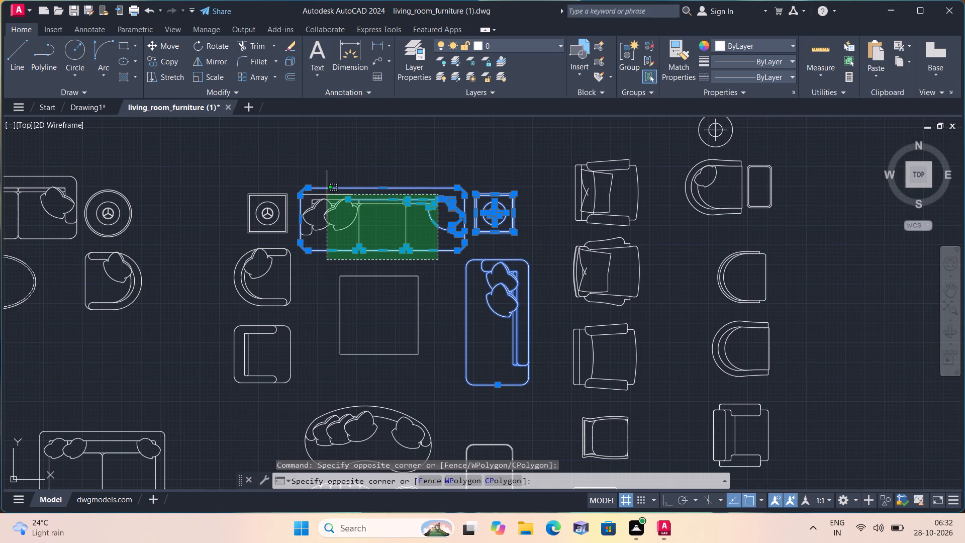
pyautogui.click(299, 172)
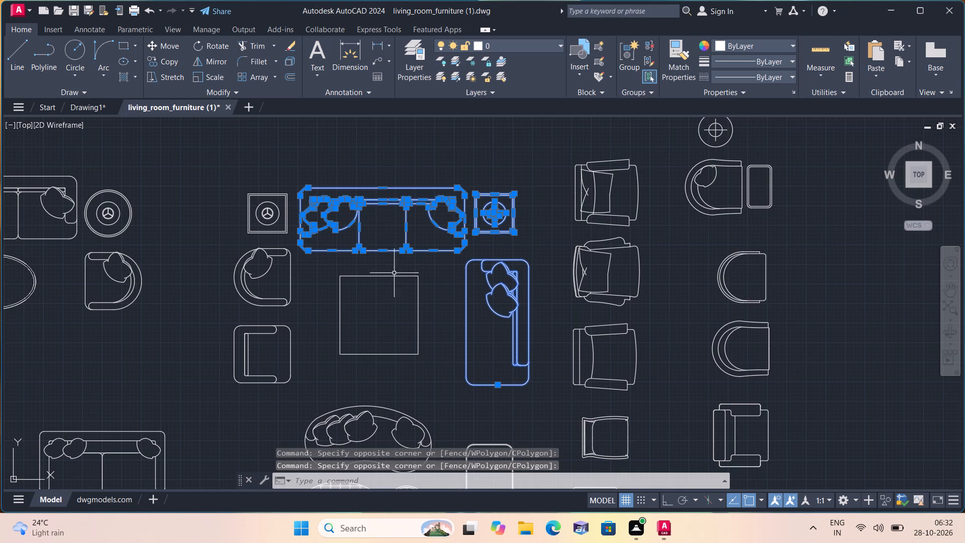
pyautogui.moveTo(396, 278); pyautogui.dragTo(422, 146, button='middle')
pyautogui.scroll(-1, 396, 277)
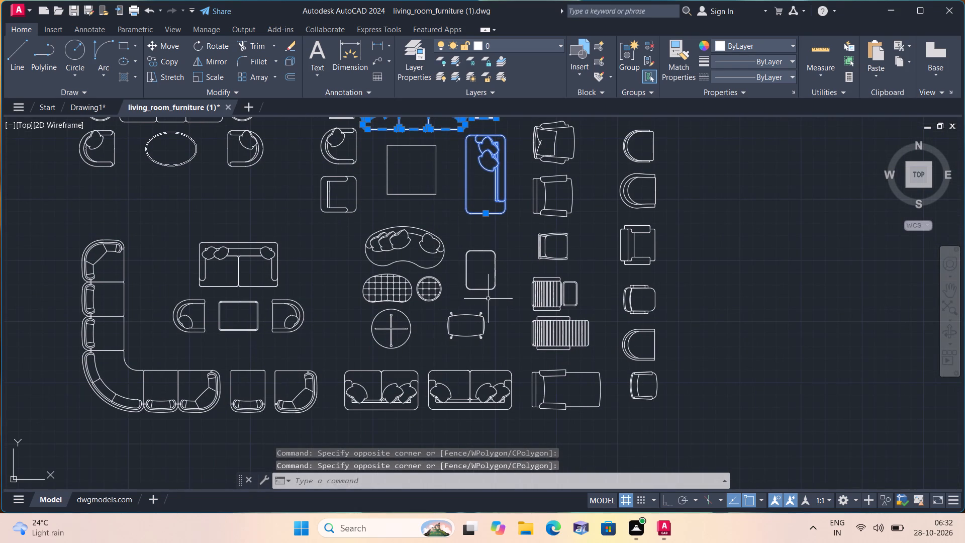
pyautogui.click(497, 299)
pyautogui.click(453, 242)
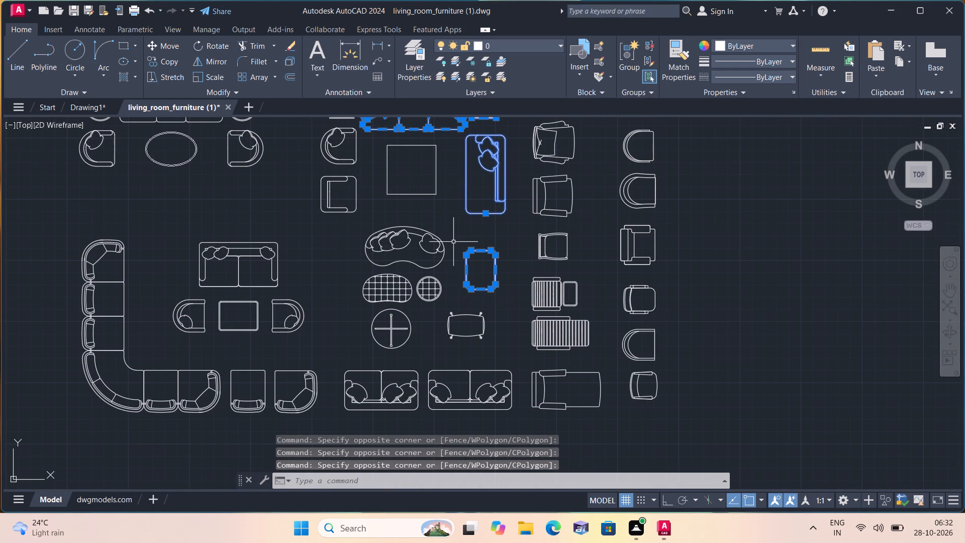
pyautogui.hotkey('ctrl', 'c')
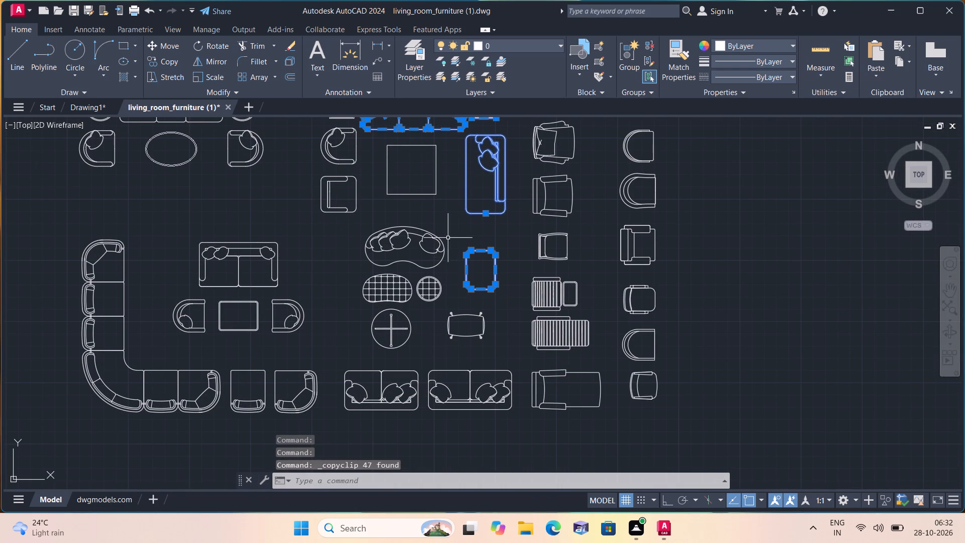
# Paste the copied furniture into Drawing1, in the empty space north-east of the floor plan.
pyautogui.click(77, 108)
pyautogui.hotkey('ctrl', 'v')
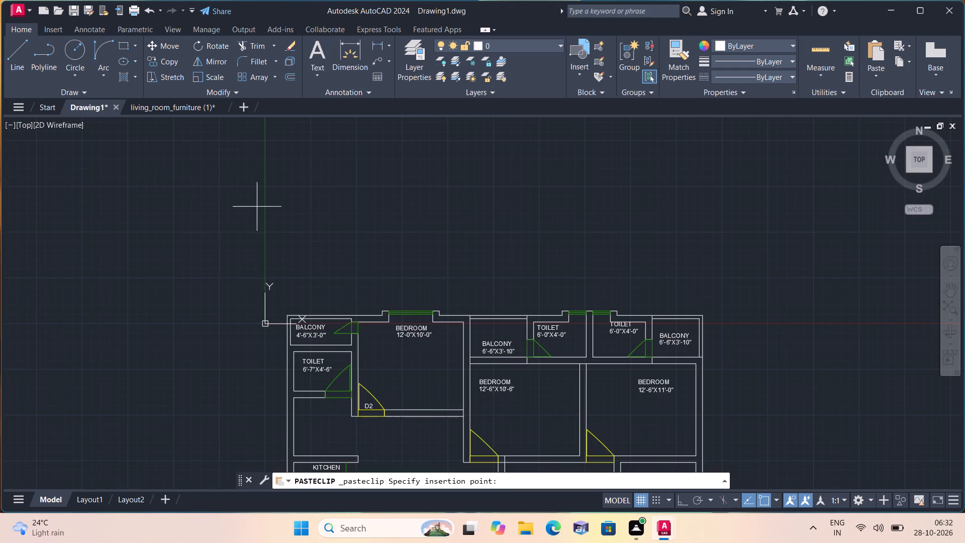
pyautogui.scroll(-3, 264, 207)
pyautogui.click(394, 256)
# Move the rounded rectangular table up and west, to just below the three-seat sofa and beside the chaise sofa.
pyautogui.scroll(-1, 388, 250)
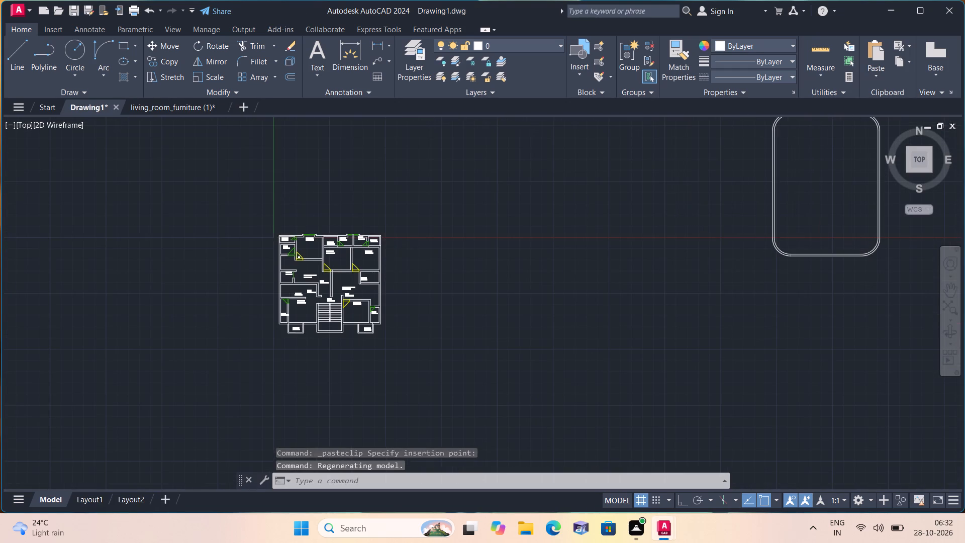
pyautogui.scroll(-2, 386, 245)
pyautogui.moveTo(484, 221); pyautogui.dragTo(563, 300, button='middle')
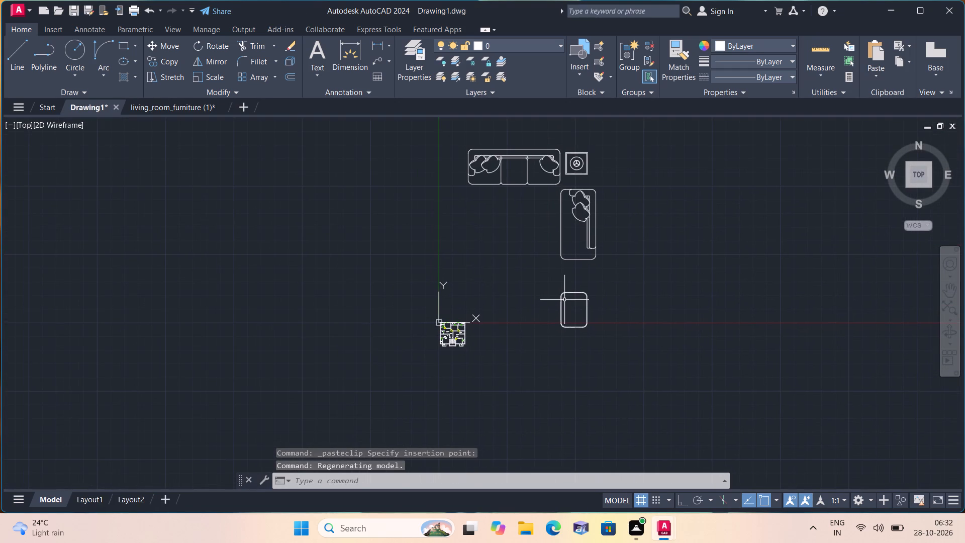
pyautogui.click(607, 341)
pyautogui.click(553, 281)
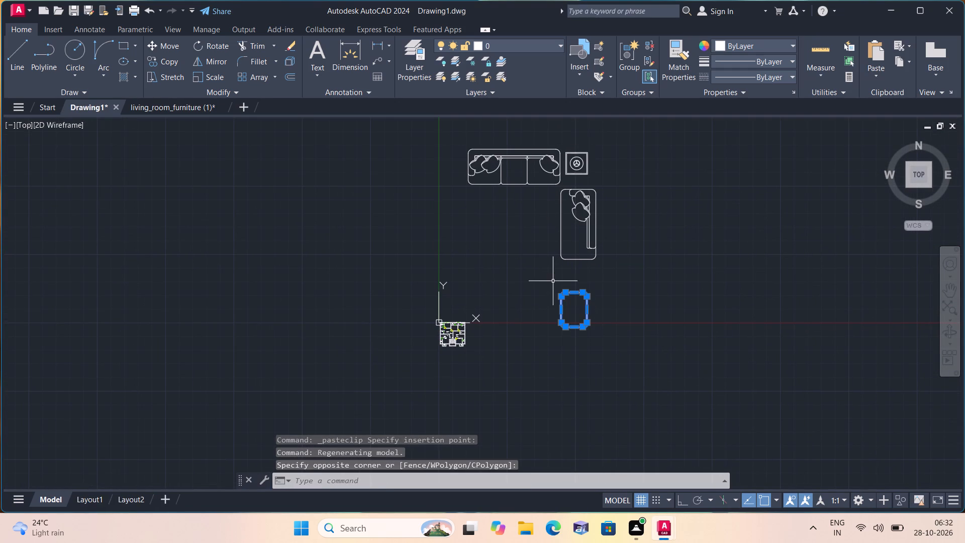
pyautogui.click(156, 47)
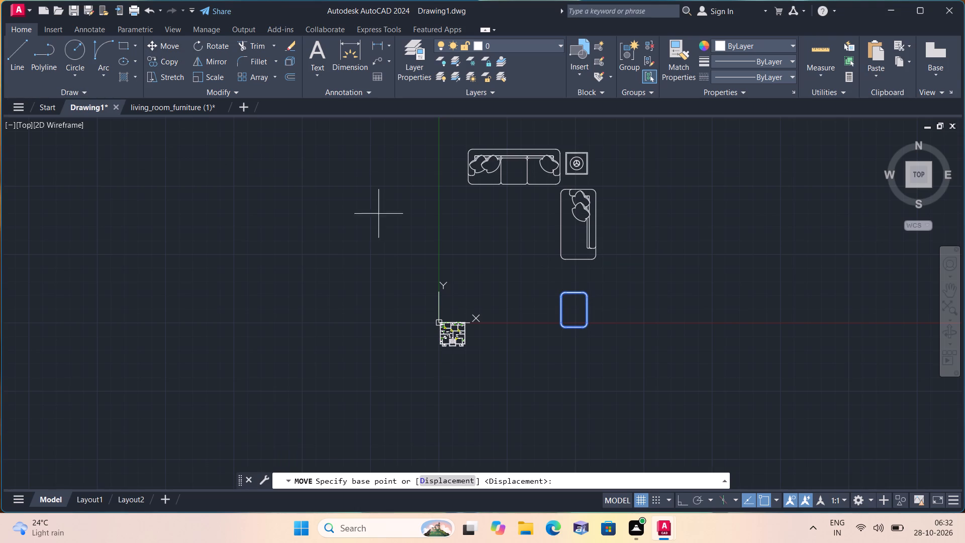
pyautogui.click(572, 311)
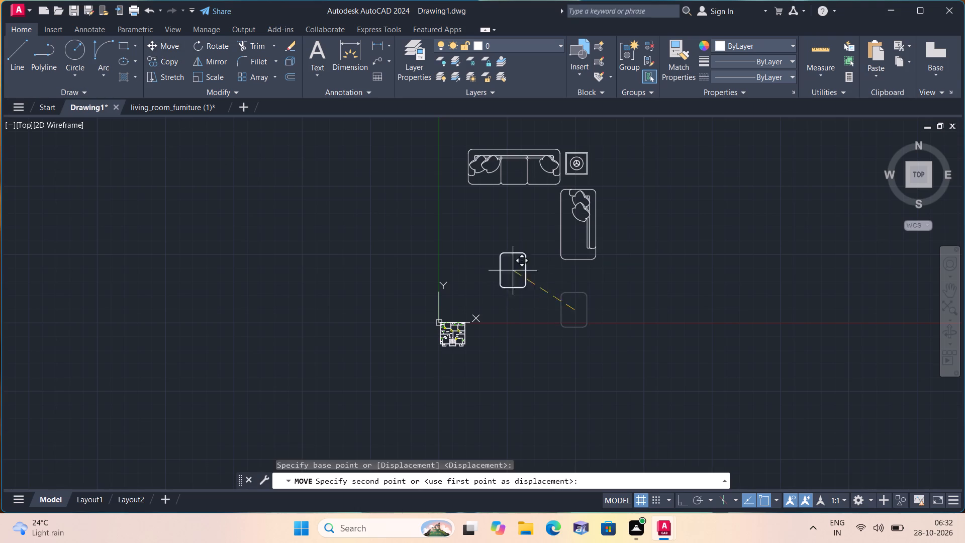
pyautogui.scroll(1, 491, 219)
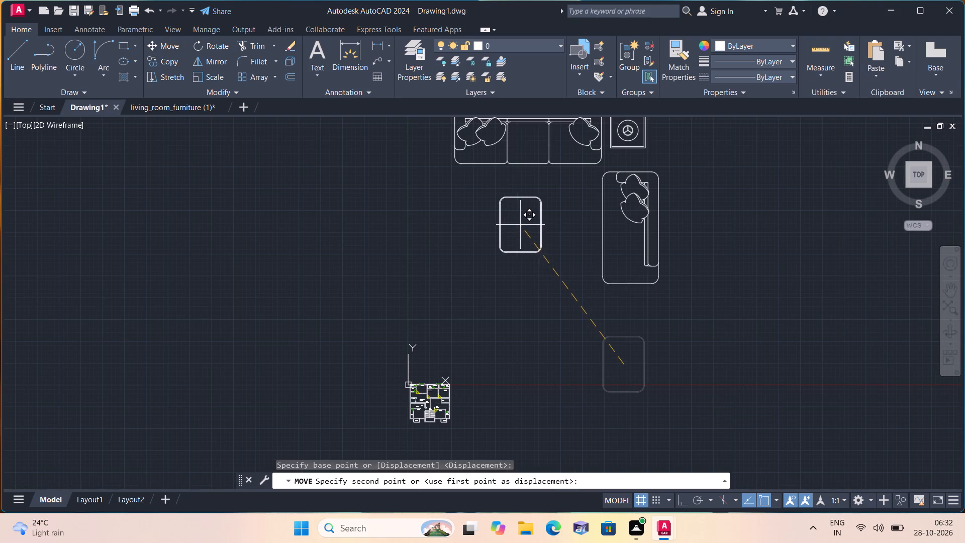
pyautogui.click(555, 219)
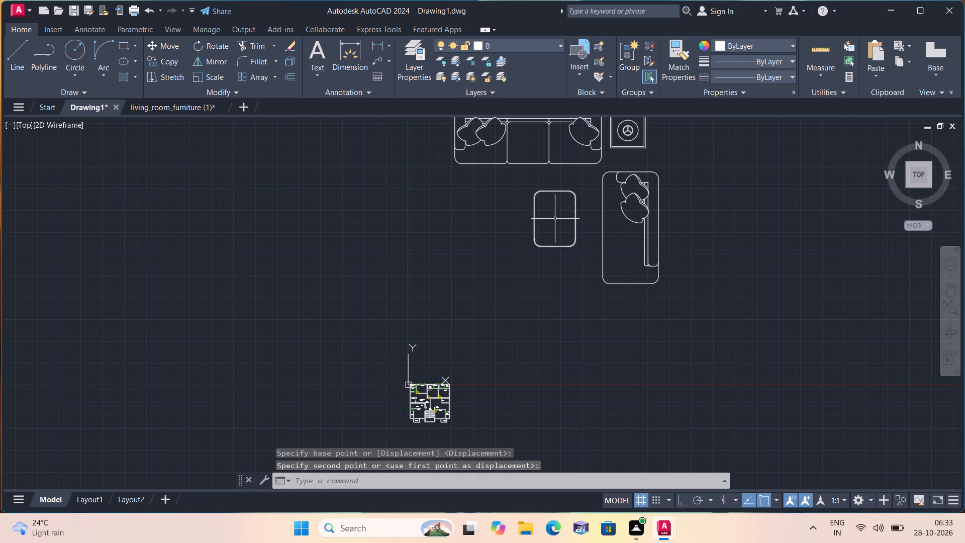
# Scale the whole pasted furniture set down to a small fraction of its size, using the rounded table's centre as base point.
pyautogui.scroll(-1, 576, 229)
pyautogui.moveTo(587, 235); pyautogui.dragTo(637, 295, button='middle')
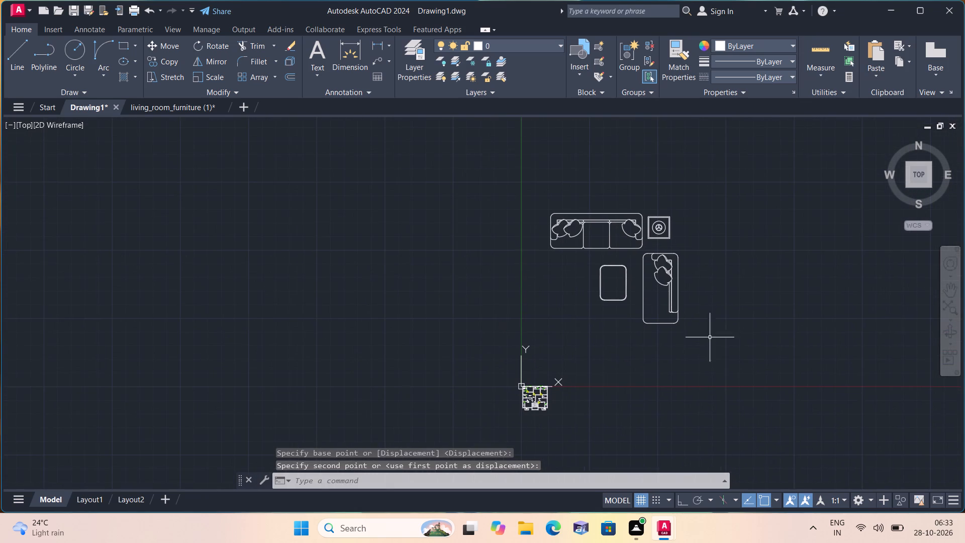
pyautogui.moveTo(716, 339); pyautogui.dragTo(700, 312)
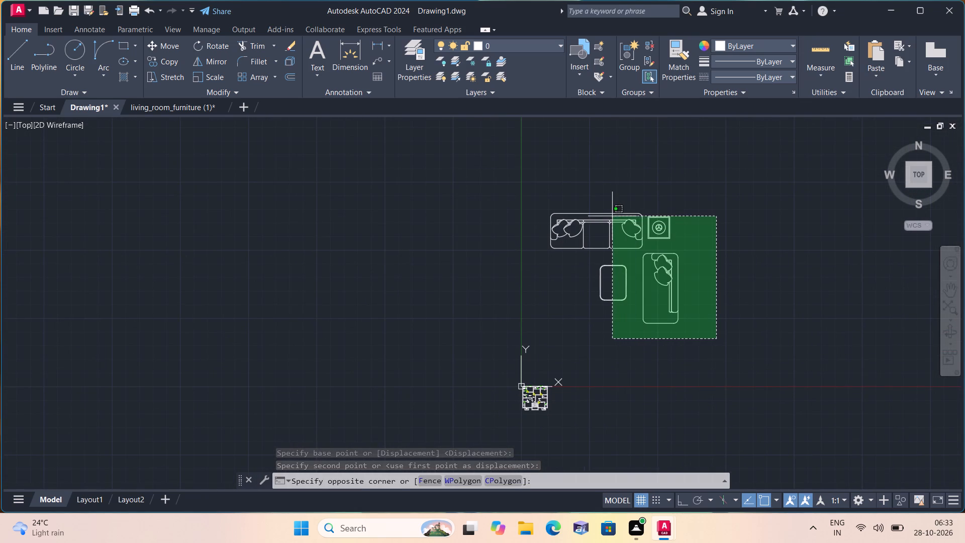
pyautogui.click(547, 193)
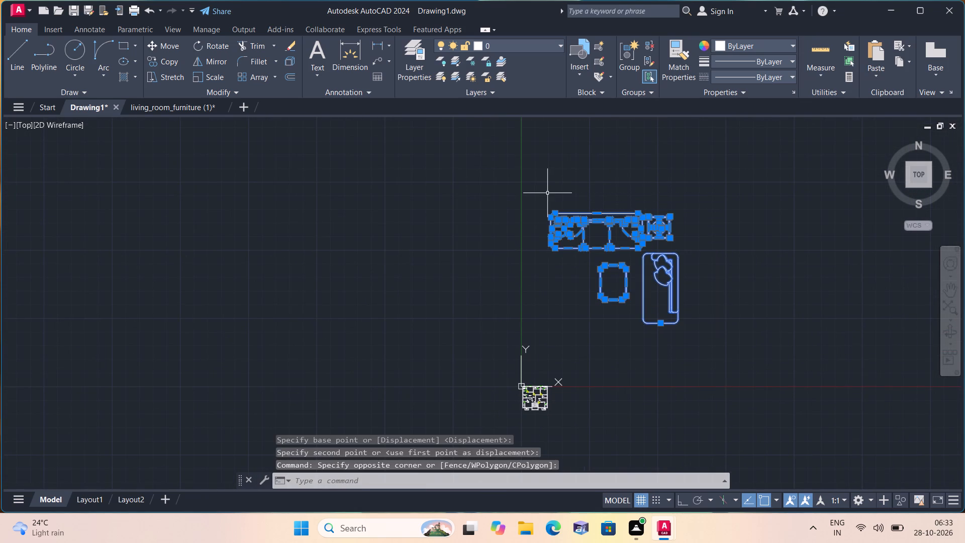
pyautogui.click(212, 74)
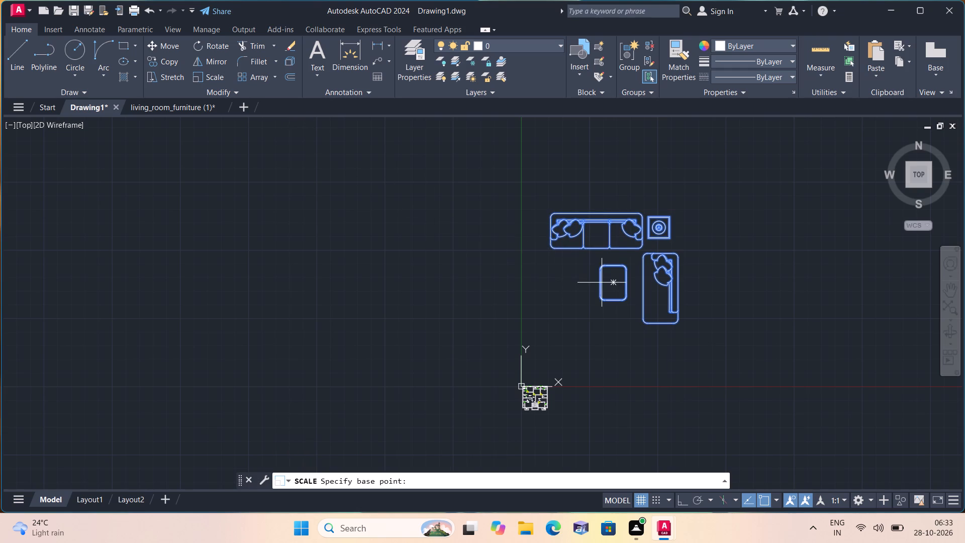
pyautogui.scroll(1, 604, 277)
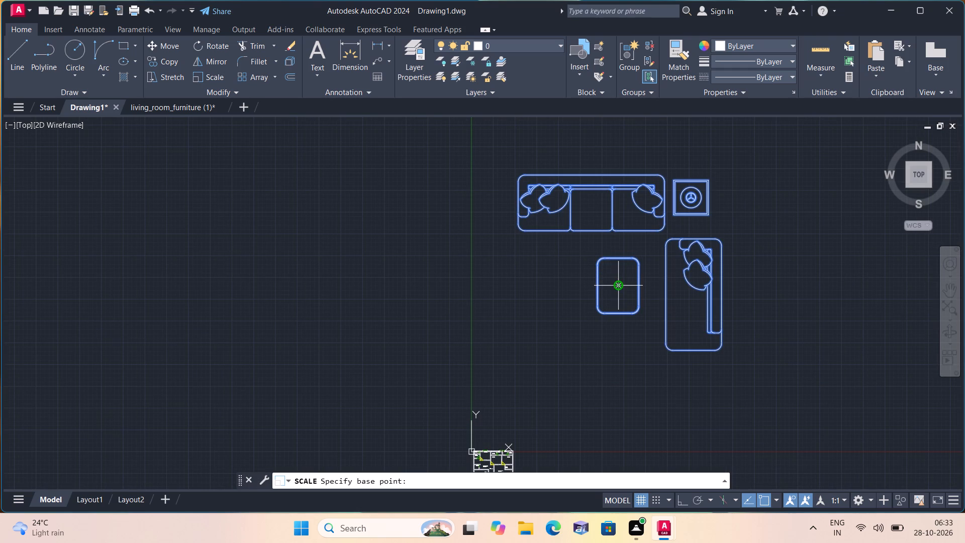
pyautogui.click(616, 285)
pyautogui.click(618, 289)
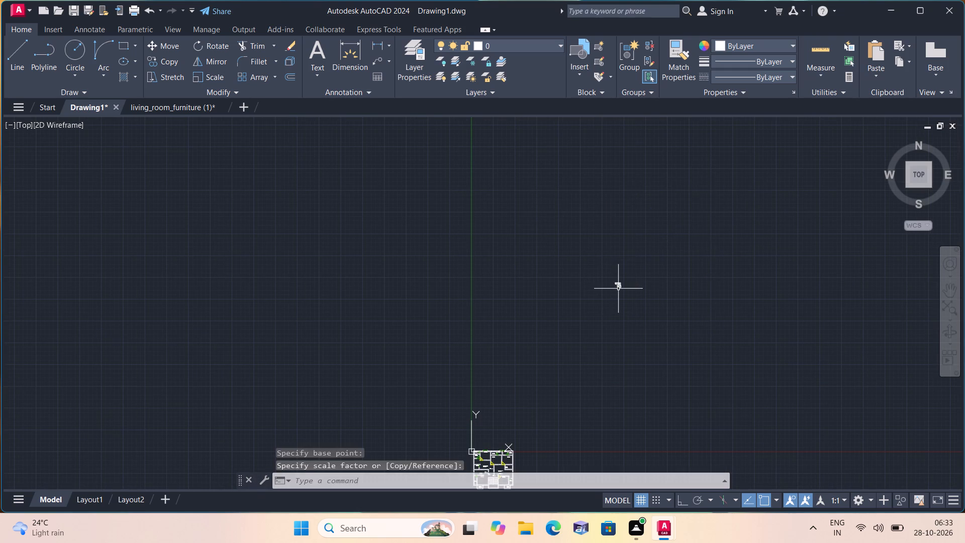
# Move the scaled furniture set into Unit 1's drawing/dining room, just below the kitchen and against the east wall.
pyautogui.scroll(2, 618, 289)
pyautogui.click(626, 296)
pyautogui.click(541, 222)
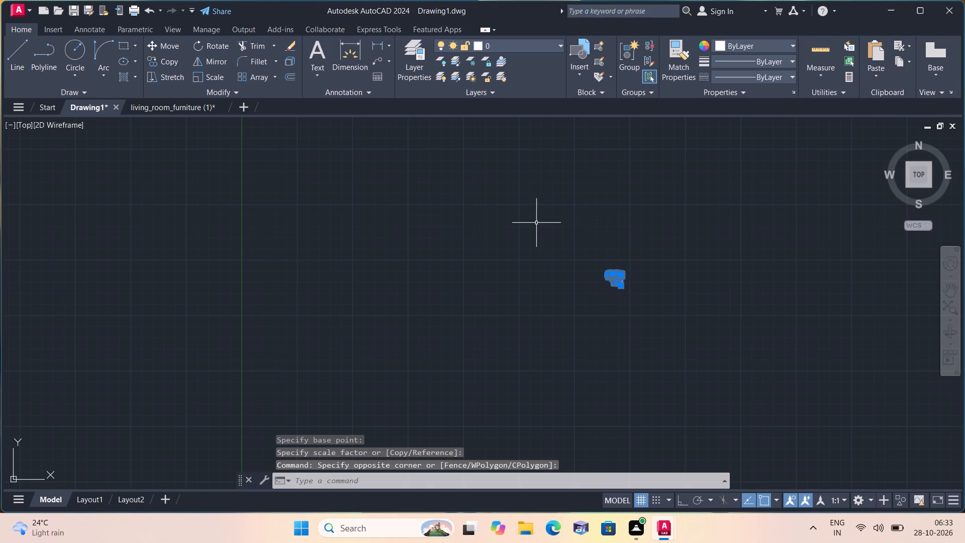
pyautogui.click(164, 44)
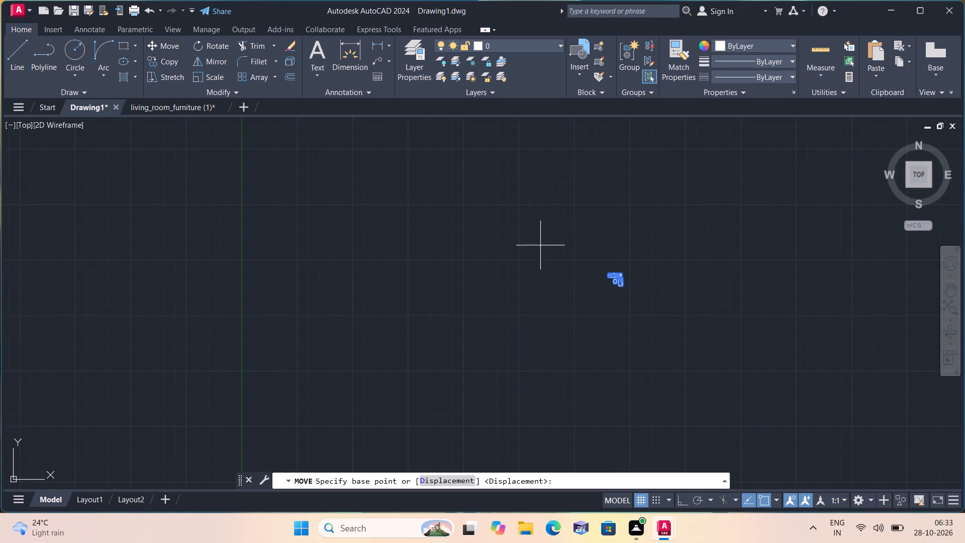
pyautogui.click(614, 276)
pyautogui.scroll(-1, 572, 296)
pyautogui.moveTo(568, 296); pyautogui.dragTo(589, 128, button='middle')
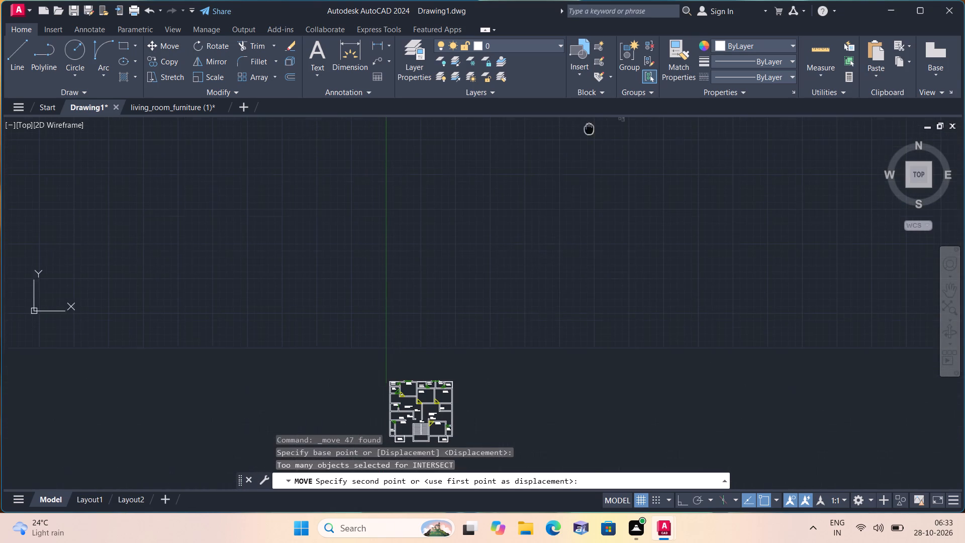
pyautogui.scroll(4, 438, 403)
pyautogui.moveTo(418, 406); pyautogui.dragTo(582, 239, button='middle')
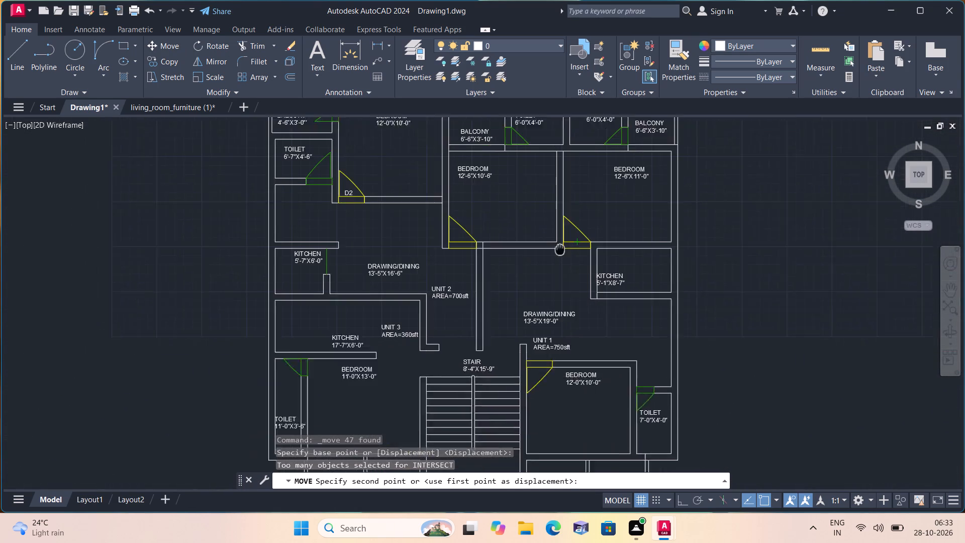
pyautogui.moveTo(582, 239); pyautogui.dragTo(589, 236, button='middle')
pyautogui.scroll(2, 652, 306)
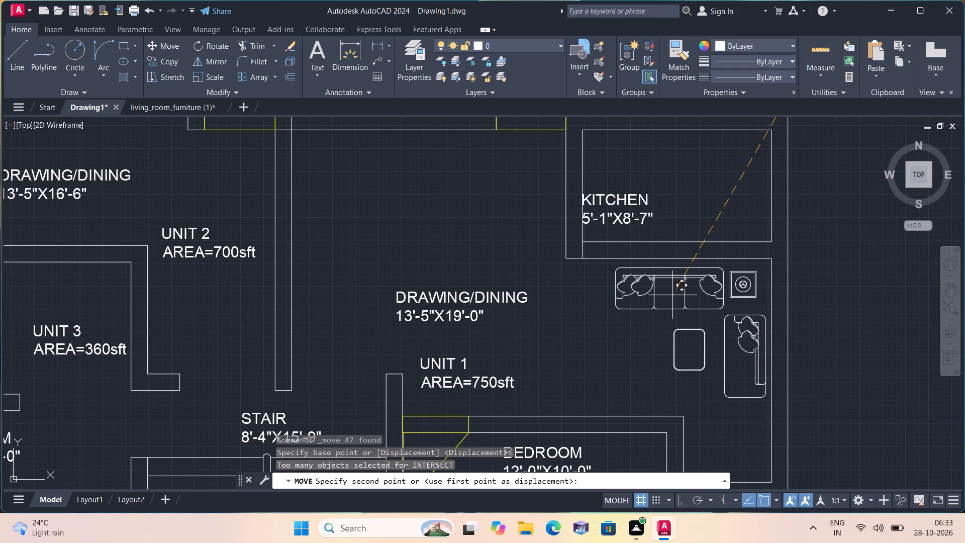
pyautogui.click(675, 292)
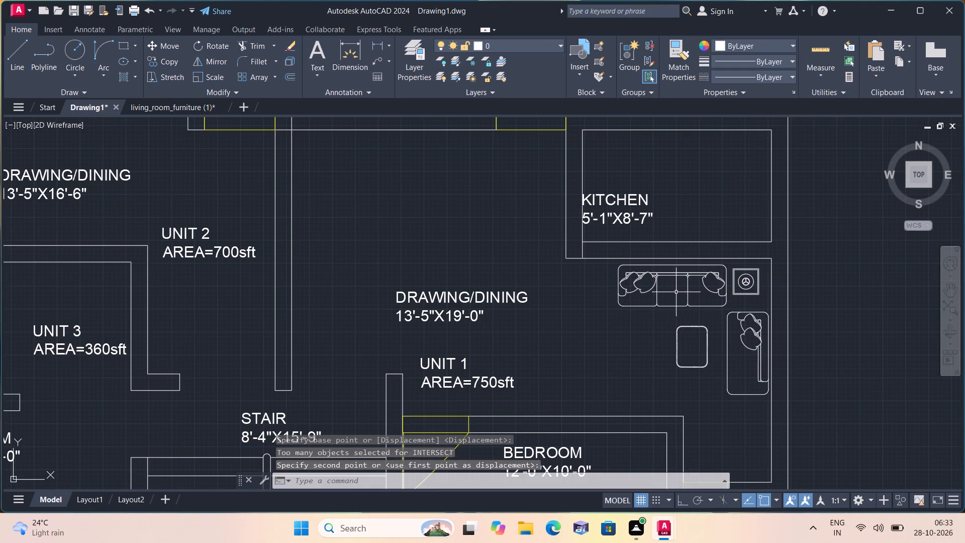
# Copy the whole furniture set into the north-east corner of Unit 2's 13'-5"X16'-6" drawing/dining room.
pyautogui.scroll(1, 692, 339)
pyautogui.moveTo(726, 359); pyautogui.dragTo(733, 329, button='middle')
pyautogui.scroll(1, 824, 415)
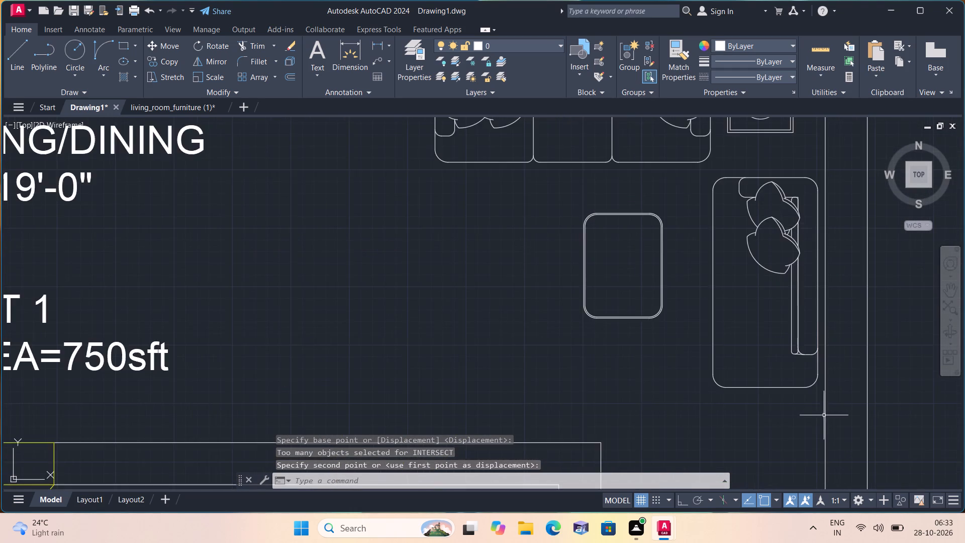
pyautogui.scroll(1, 815, 408)
pyautogui.moveTo(821, 392); pyautogui.dragTo(818, 386)
pyautogui.scroll(-2, 591, 226)
pyautogui.moveTo(540, 205); pyautogui.dragTo(601, 288, button='middle')
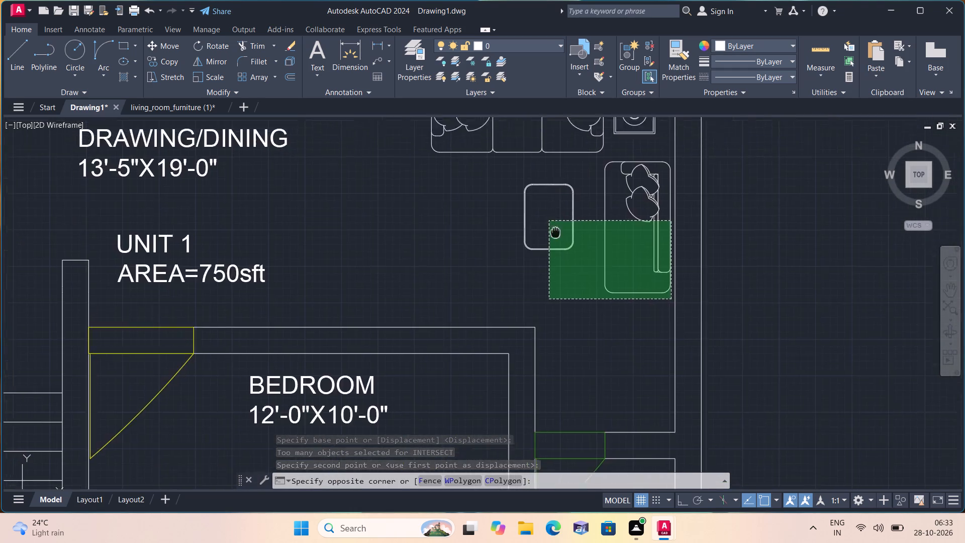
pyautogui.moveTo(601, 288); pyautogui.dragTo(688, 381, button='middle')
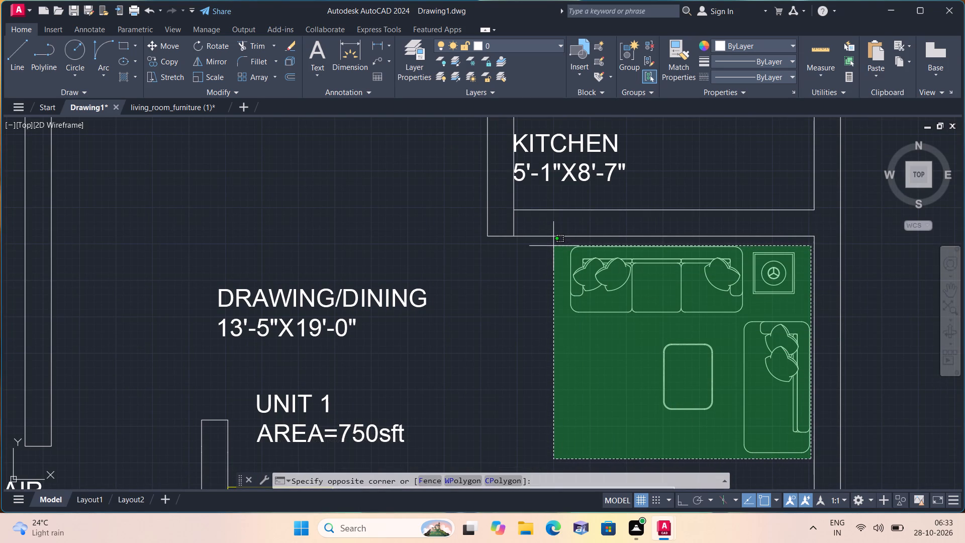
pyautogui.click(554, 243)
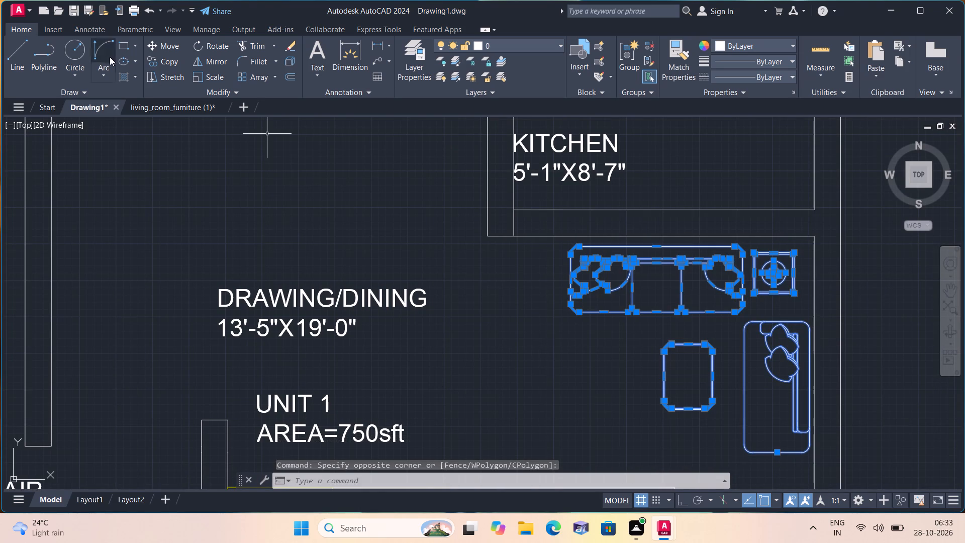
pyautogui.click(171, 62)
pyautogui.click(720, 367)
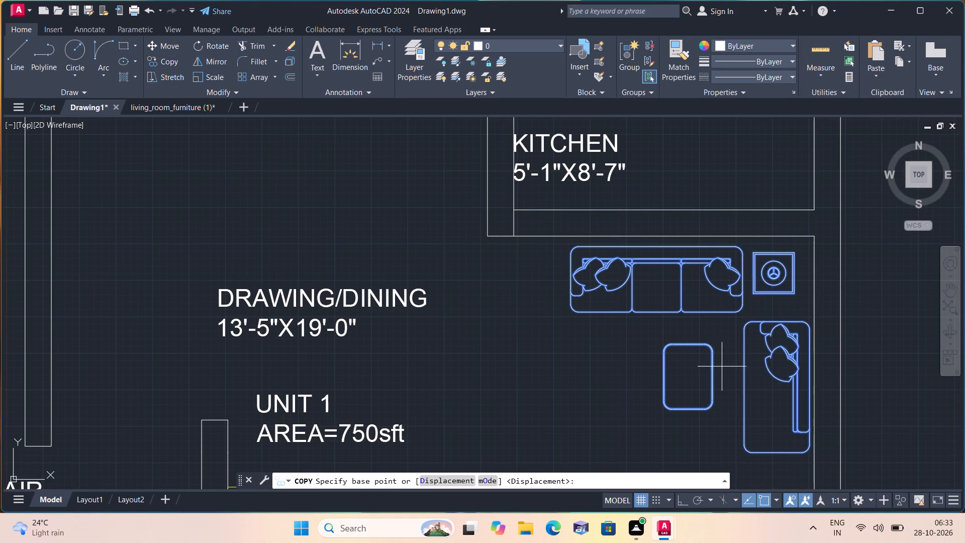
pyautogui.scroll(-2, 632, 369)
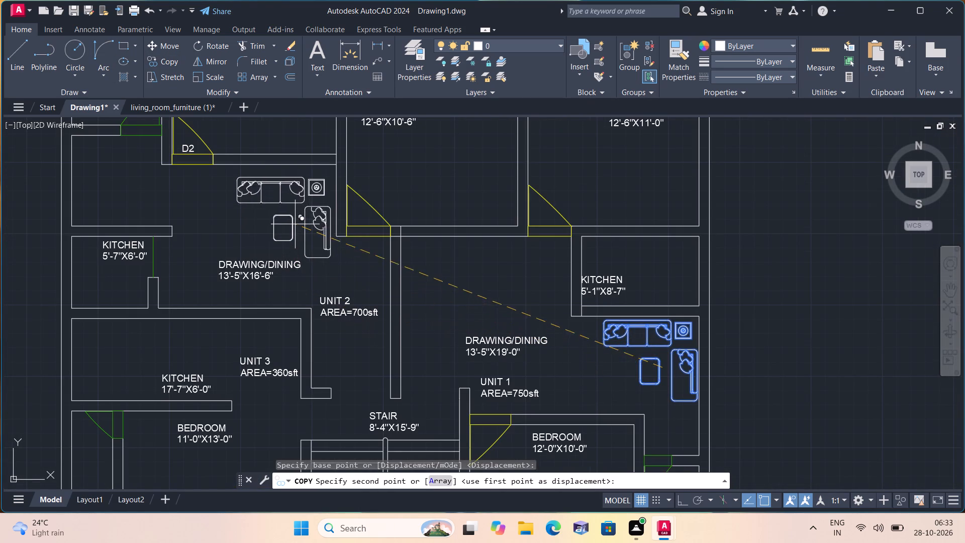
pyautogui.moveTo(295, 209); pyautogui.dragTo(375, 325, button='middle')
pyautogui.scroll(2, 383, 331)
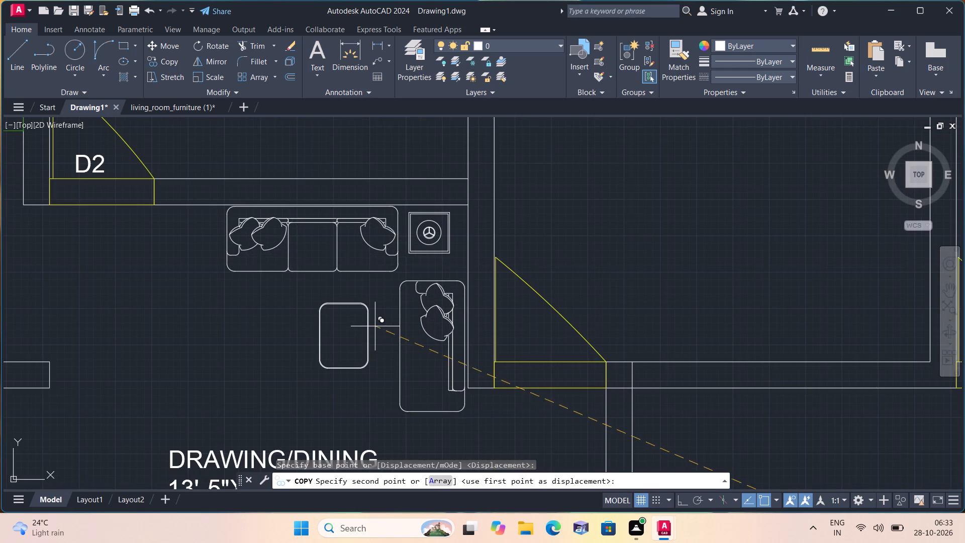
pyautogui.click(375, 329)
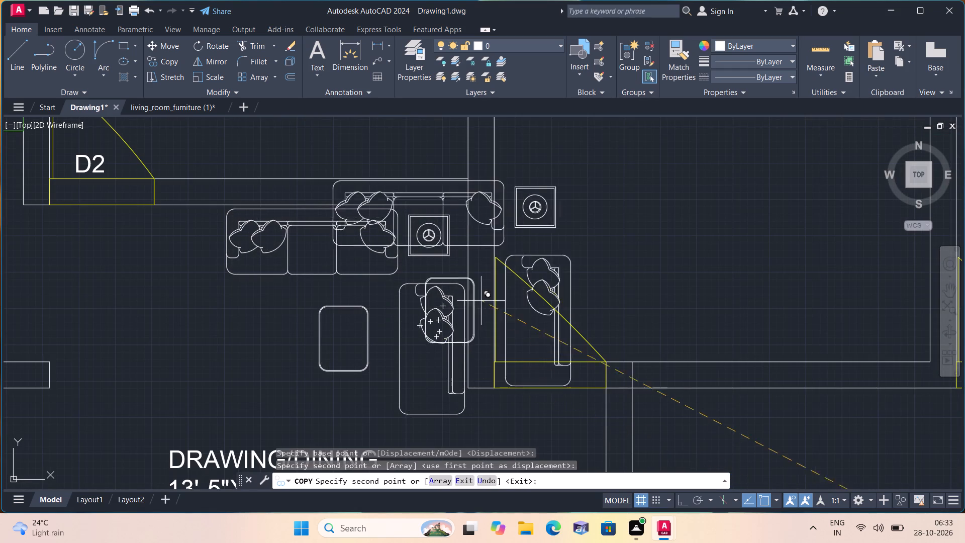
pyautogui.scroll(-1, 493, 293)
pyautogui.press('Escape')
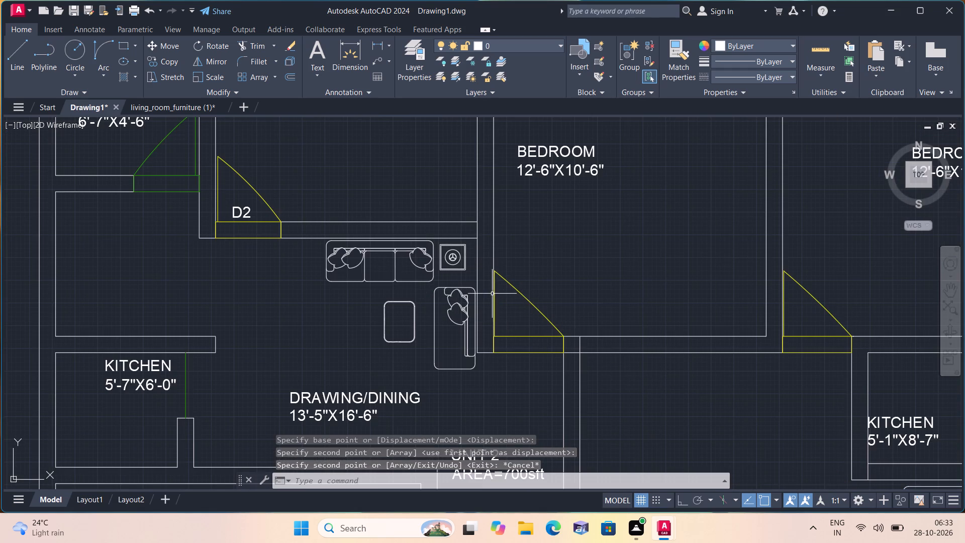
# Open the recent drawing beds_plan.dwg.
pyautogui.click(22, 14)
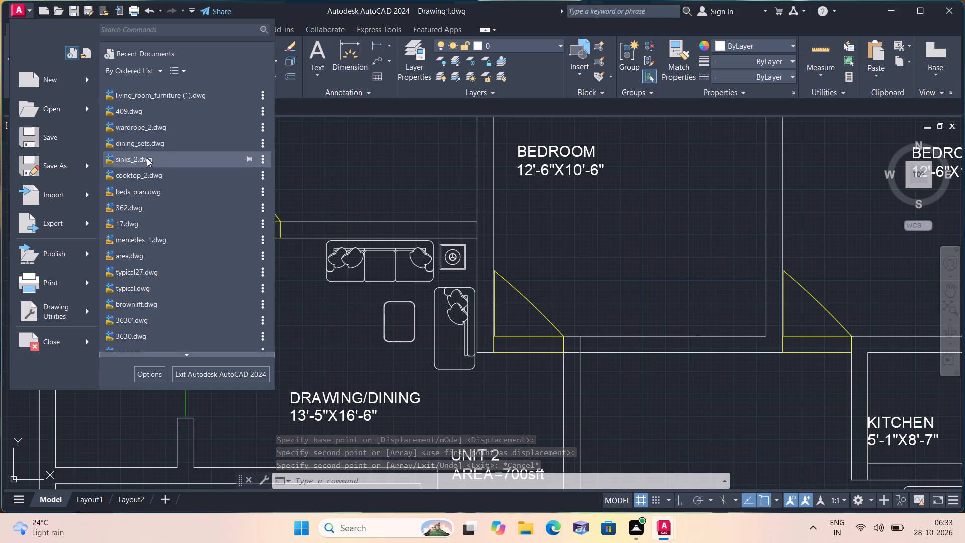
pyautogui.click(145, 189)
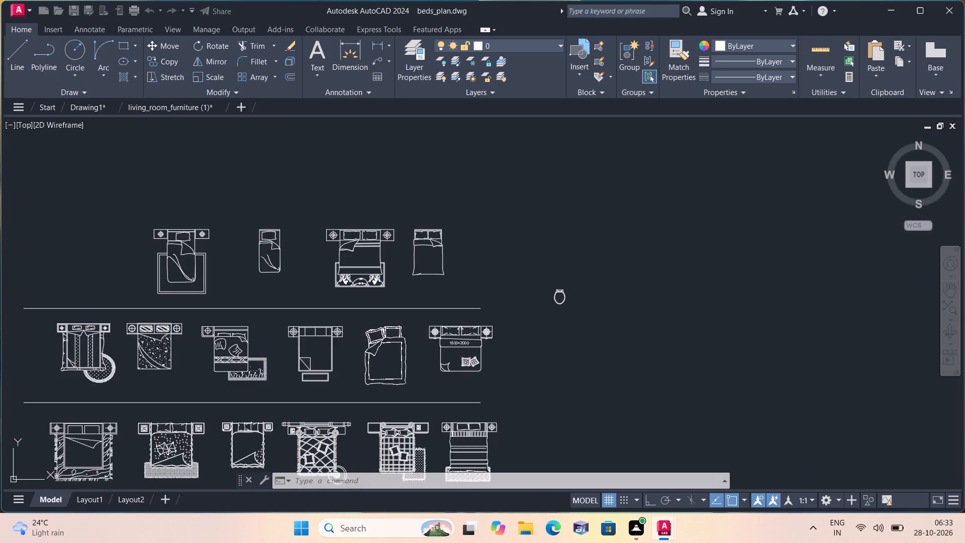
# Copy the top-row double bed with two nightstands and patterned rug, together with the separate toilet fixture, to the clipboard.
pyautogui.scroll(1, 371, 269)
pyautogui.moveTo(407, 312); pyautogui.dragTo(401, 299)
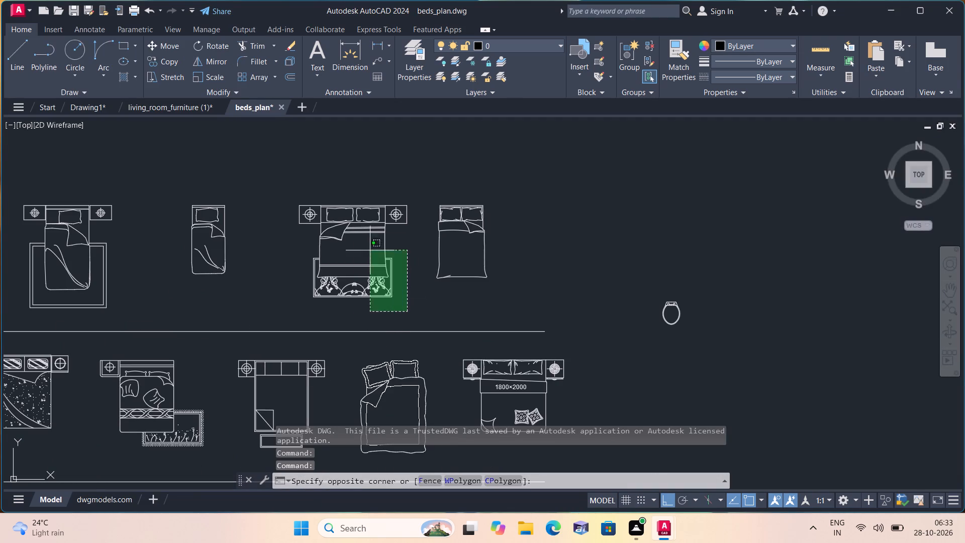
pyautogui.click(281, 176)
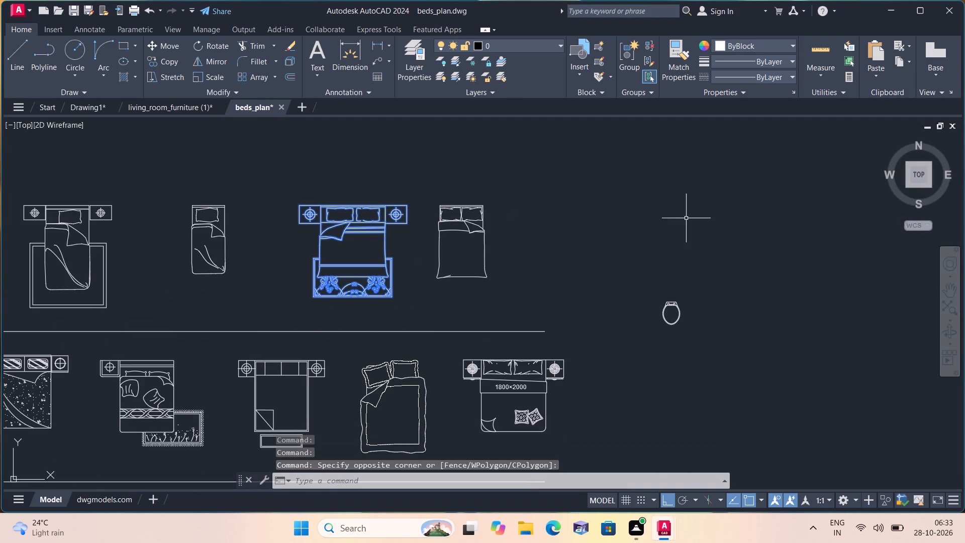
pyautogui.moveTo(623, 228); pyautogui.dragTo(646, 252)
pyautogui.click(747, 325)
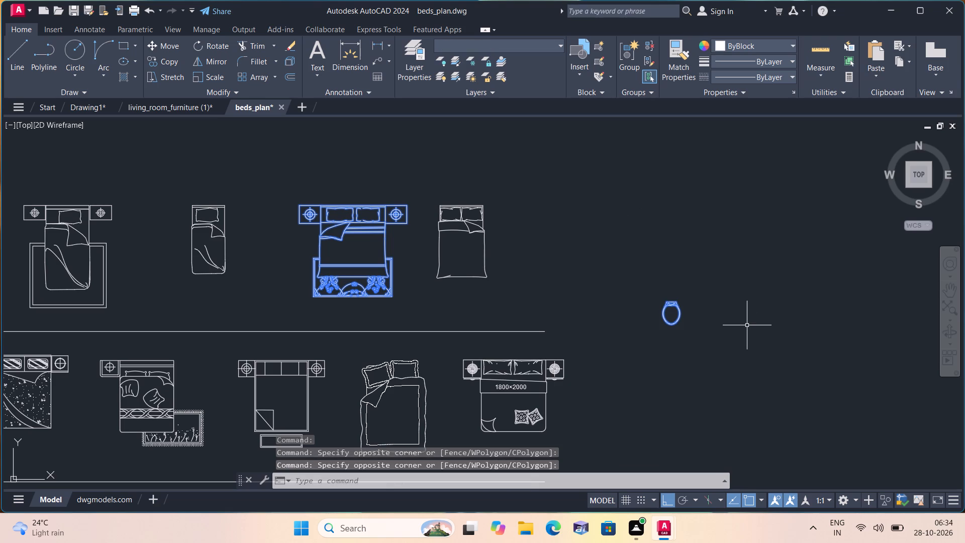
pyautogui.hotkey('ctrl', 'c')
# Switch to Drawing1 and paste the copied bed and toilet fixture in the empty space east of the floor plan.
pyautogui.click(77, 107)
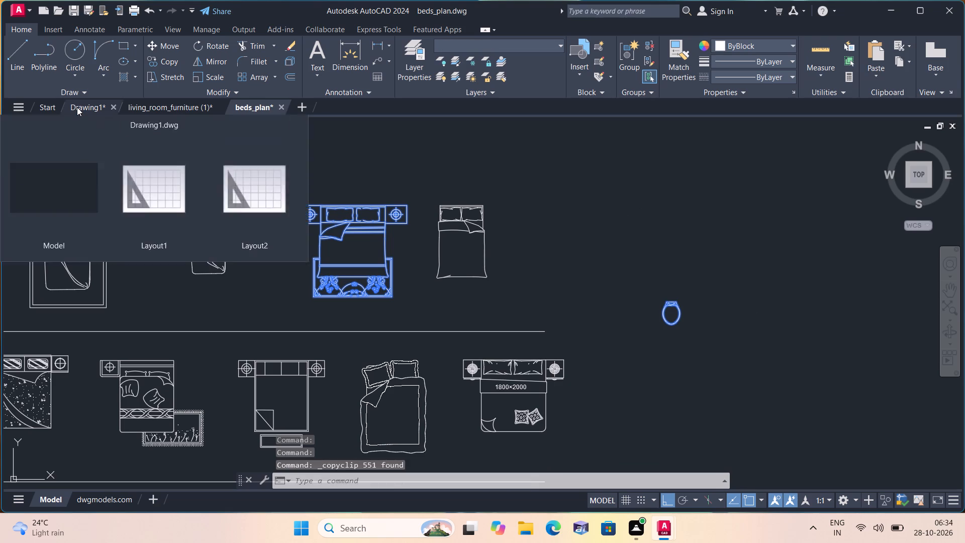
pyautogui.hotkey('ctrl', 'v')
pyautogui.scroll(-4, 298, 233)
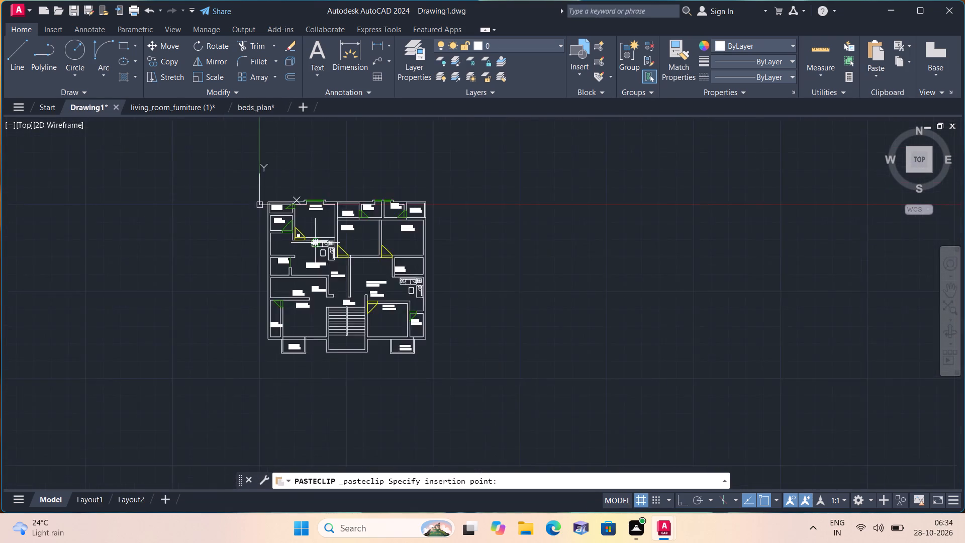
pyautogui.scroll(-1, 318, 244)
pyautogui.click(434, 334)
# Move the pasted toilet fixture west, to just south-east of the double bed.
pyautogui.scroll(-2, 434, 334)
pyautogui.moveTo(476, 311); pyautogui.dragTo(468, 314, button='middle')
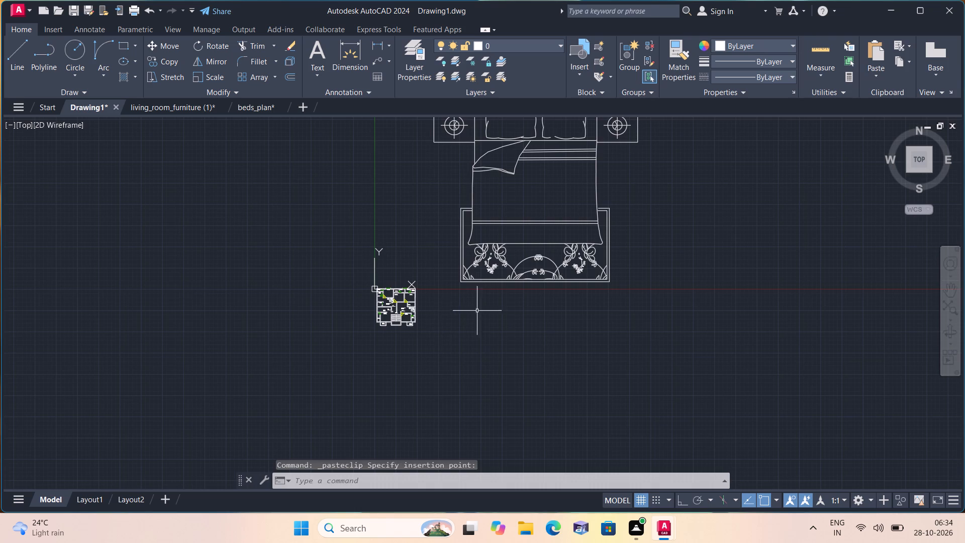
pyautogui.moveTo(468, 314); pyautogui.dragTo(350, 373, button='middle')
pyautogui.scroll(-1, 354, 376)
pyautogui.moveTo(831, 404); pyautogui.dragTo(825, 400)
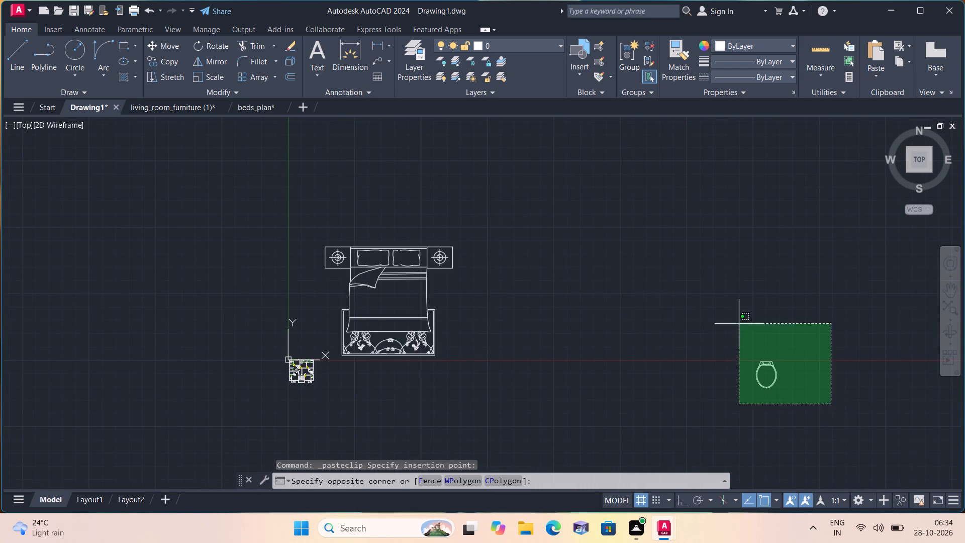
pyautogui.click(721, 296)
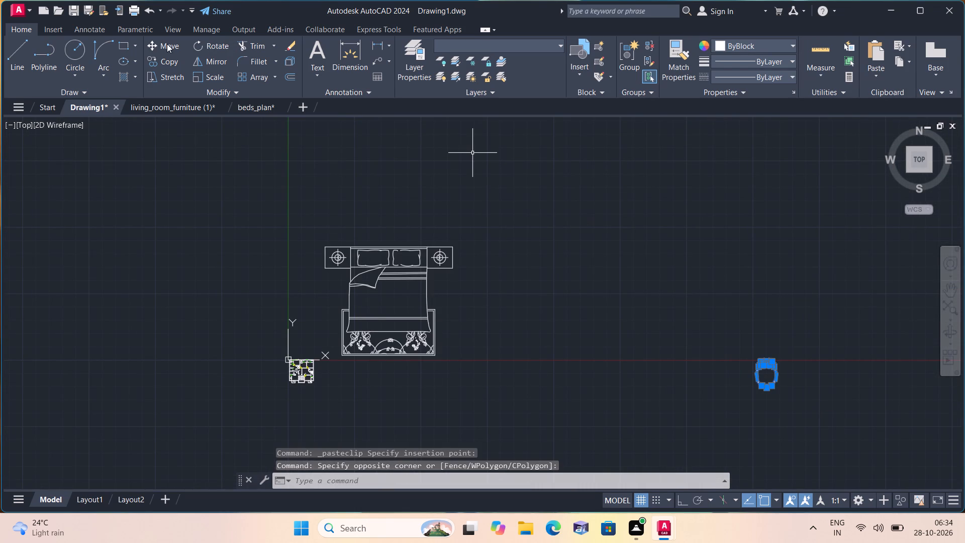
pyautogui.click(167, 44)
pyautogui.click(770, 370)
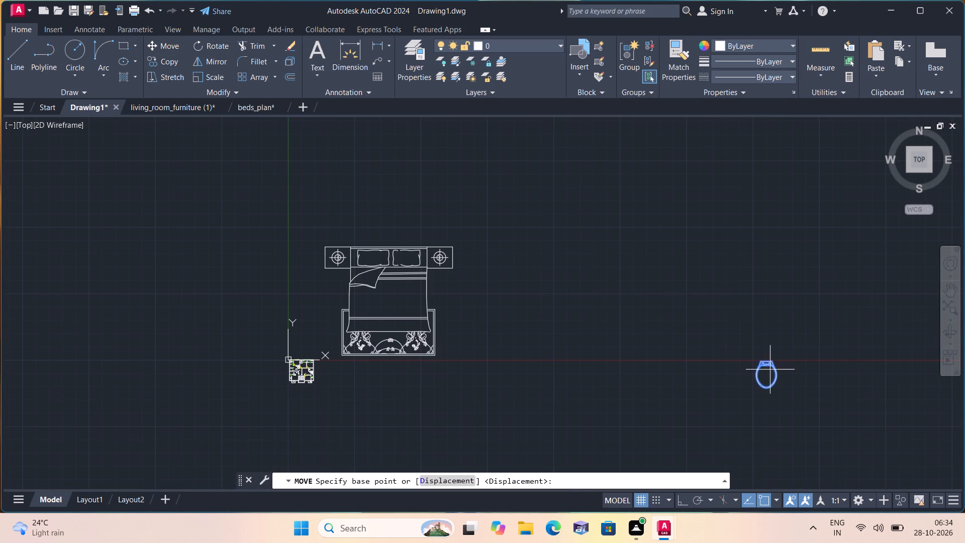
pyautogui.click(518, 354)
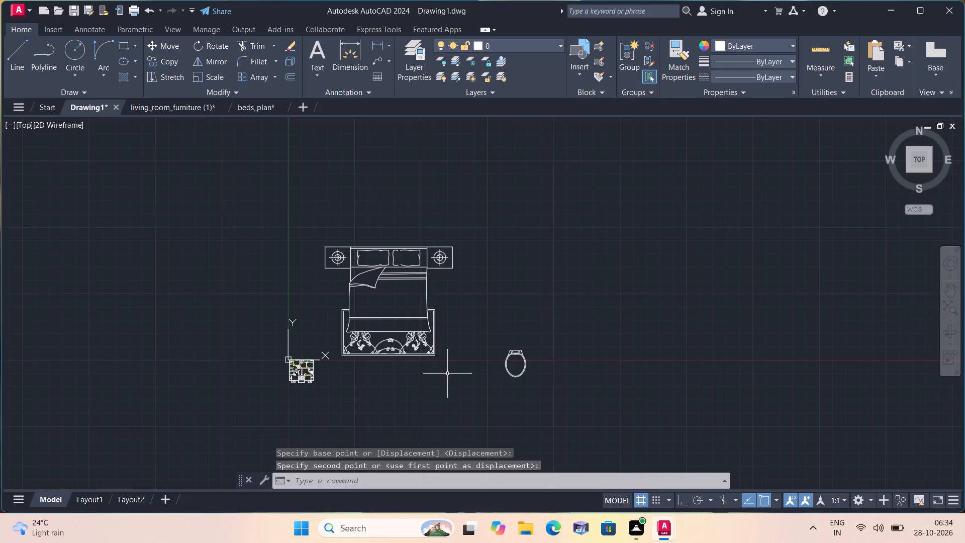
# Rotate the double bed set 90 degrees clockwise with Ortho on, so its headboard faces east.
pyautogui.scroll(-1, 296, 352)
pyautogui.moveTo(302, 350); pyautogui.dragTo(434, 318, button='middle')
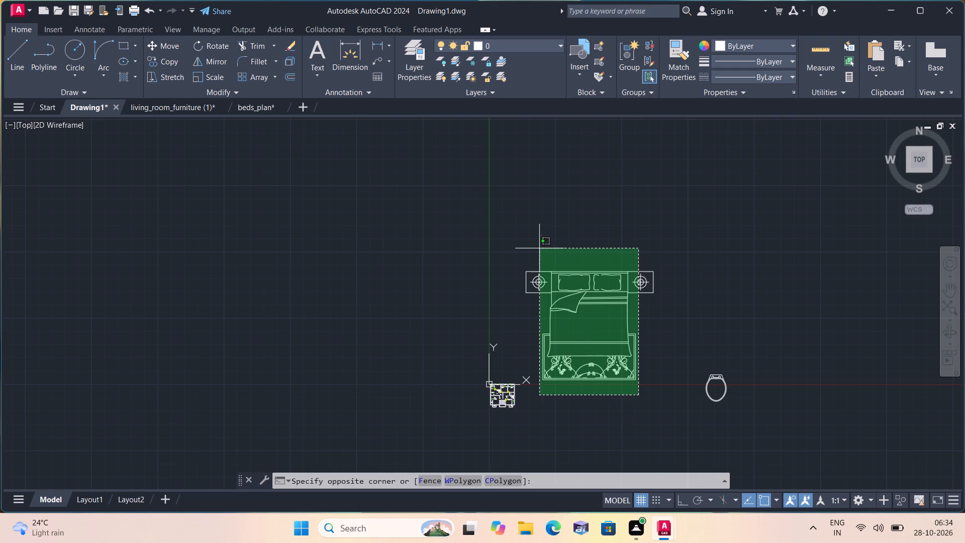
pyautogui.click(537, 245)
pyautogui.scroll(2, 649, 330)
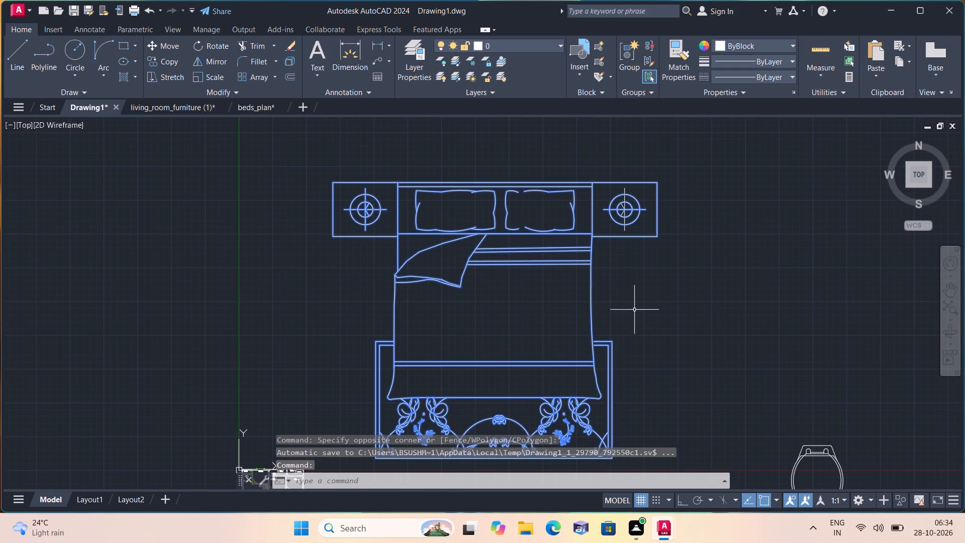
pyautogui.moveTo(649, 302); pyautogui.dragTo(646, 286)
pyautogui.click(340, 177)
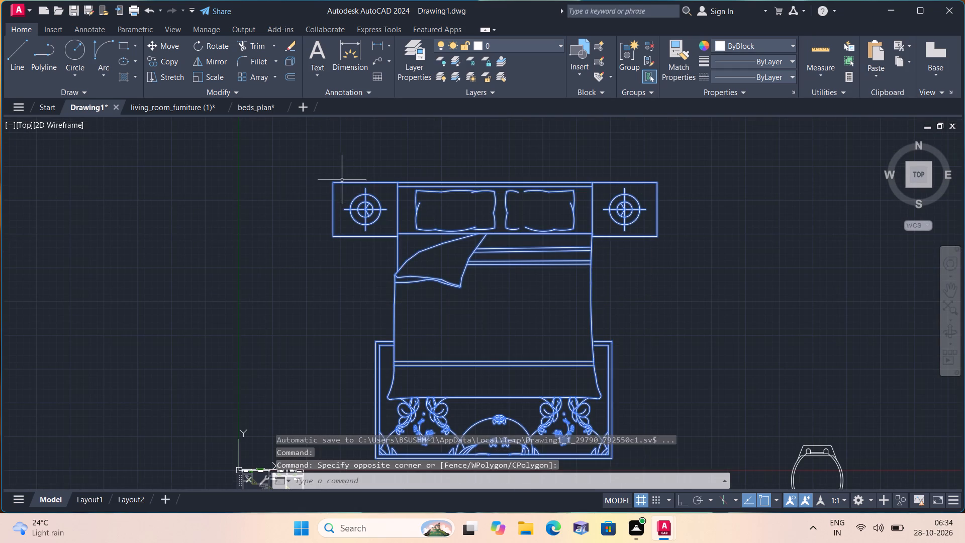
pyautogui.click(211, 50)
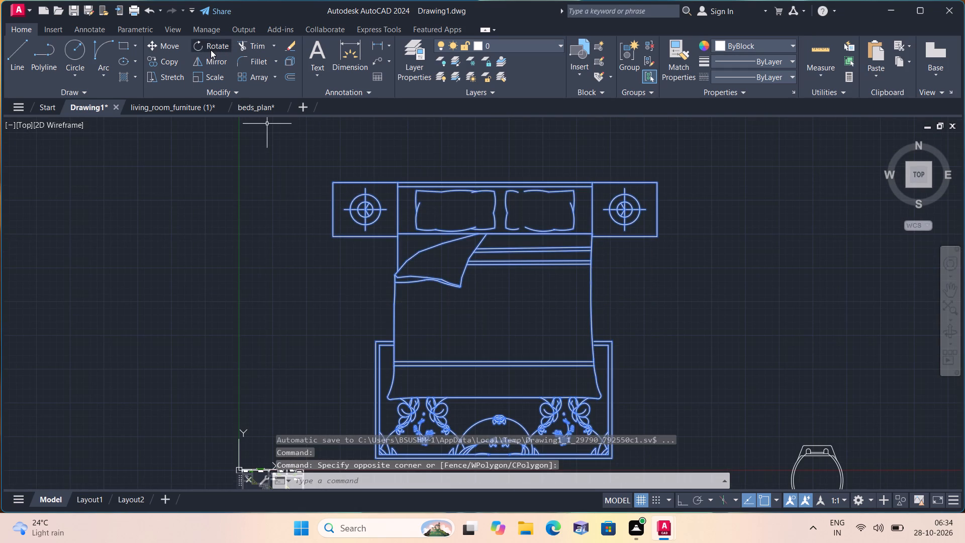
pyautogui.scroll(-2, 393, 182)
pyautogui.click(486, 224)
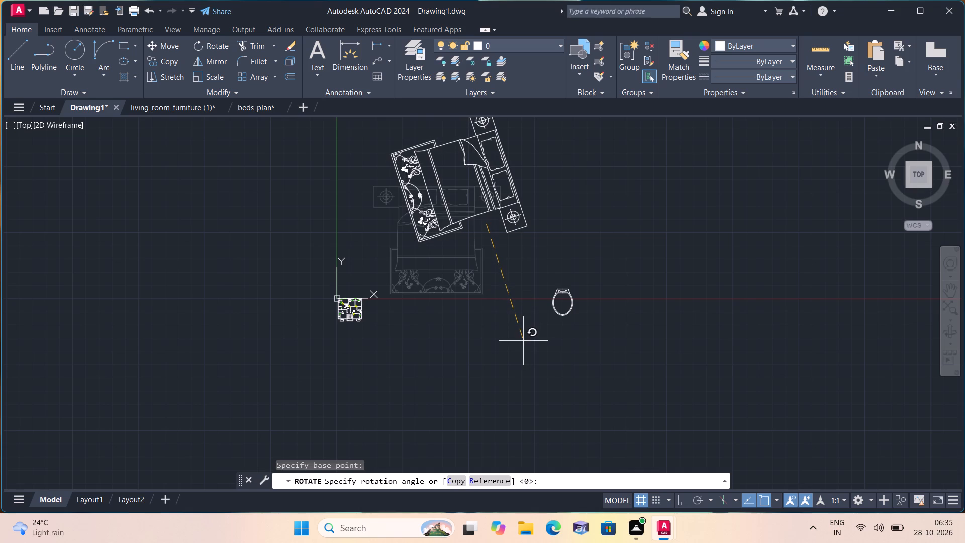
pyautogui.press('F8')
pyautogui.click(501, 378)
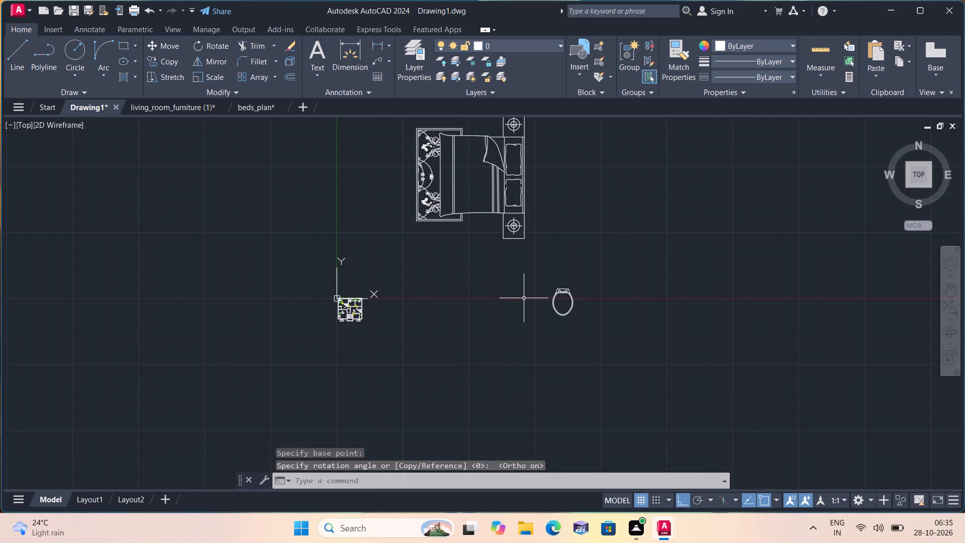
# Rotate the toilet fixture south-east of the double bed 90 degrees clockwise, so its hinge side faces east.
pyautogui.click(525, 283)
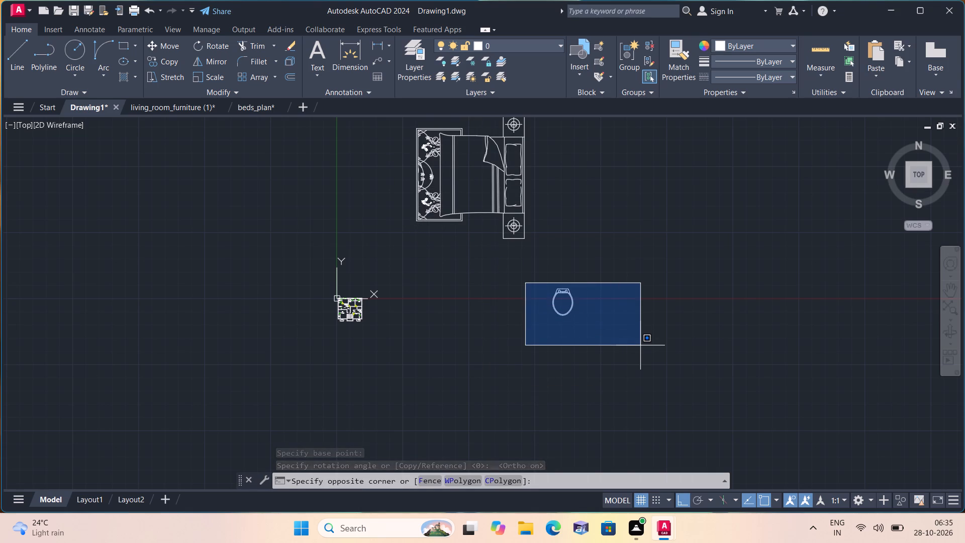
pyautogui.click(640, 345)
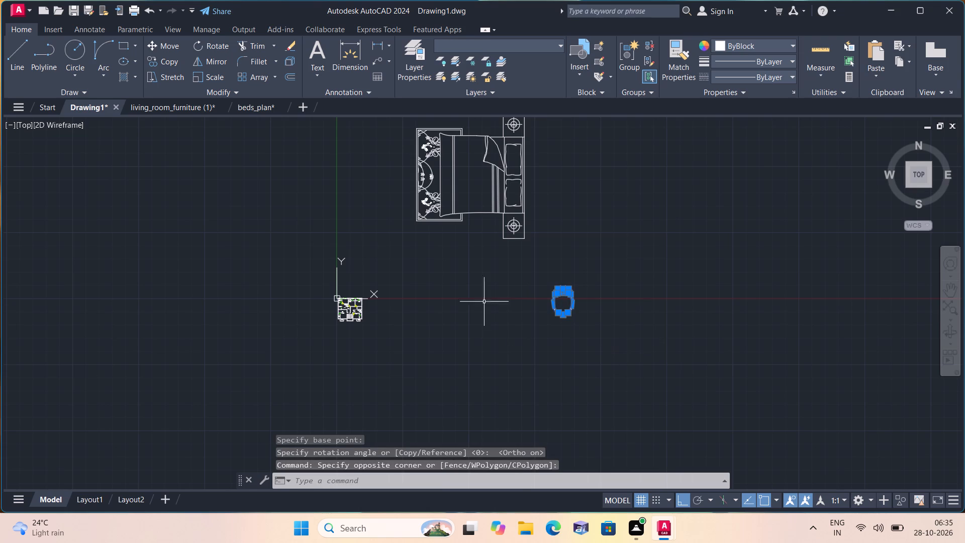
pyautogui.click(211, 47)
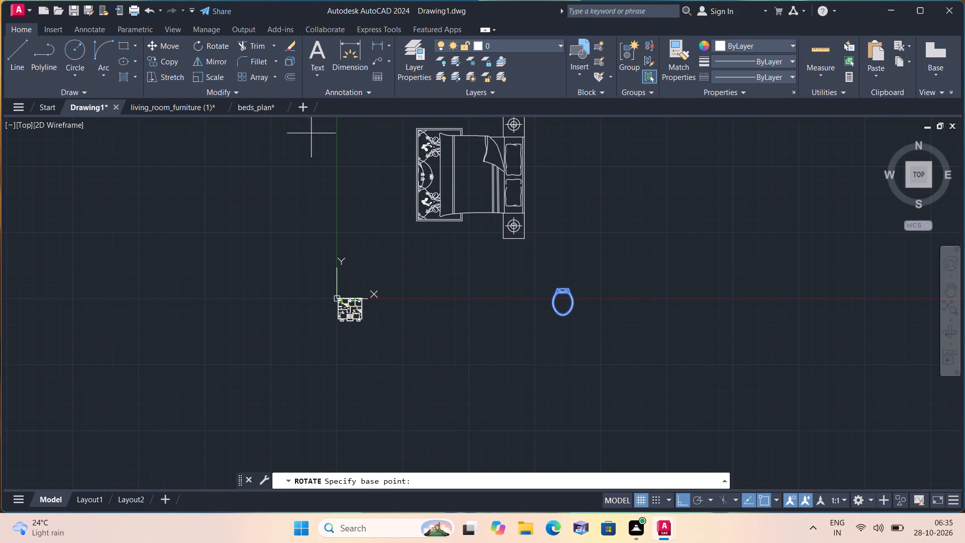
pyautogui.click(622, 326)
pyautogui.click(612, 361)
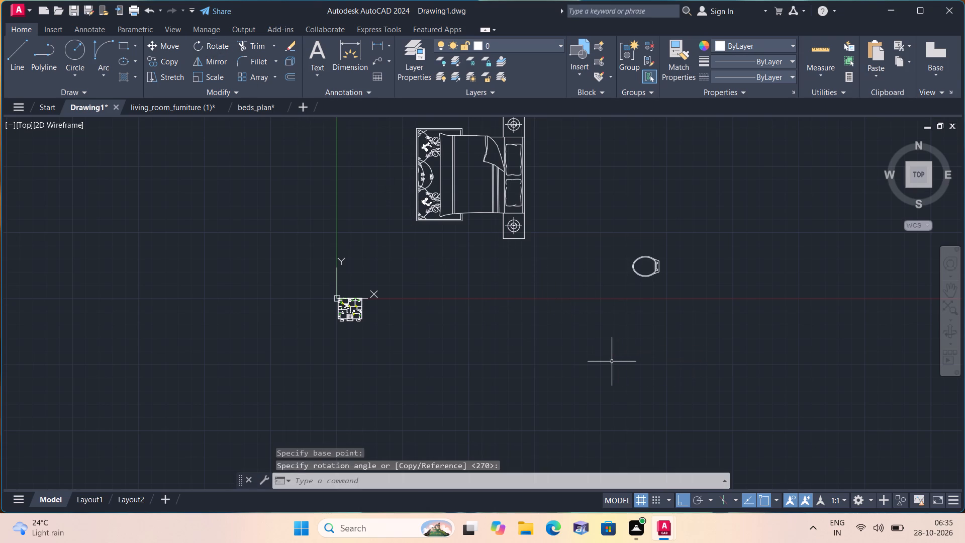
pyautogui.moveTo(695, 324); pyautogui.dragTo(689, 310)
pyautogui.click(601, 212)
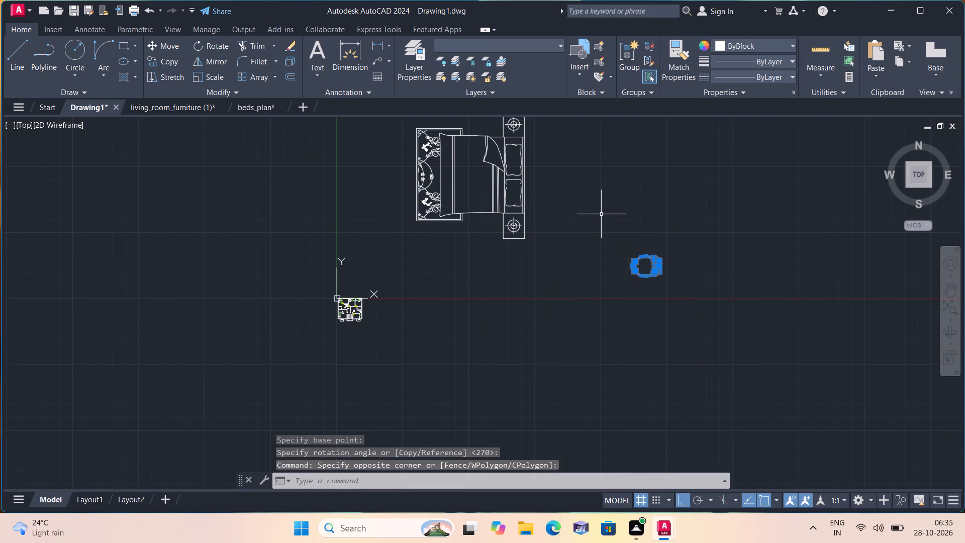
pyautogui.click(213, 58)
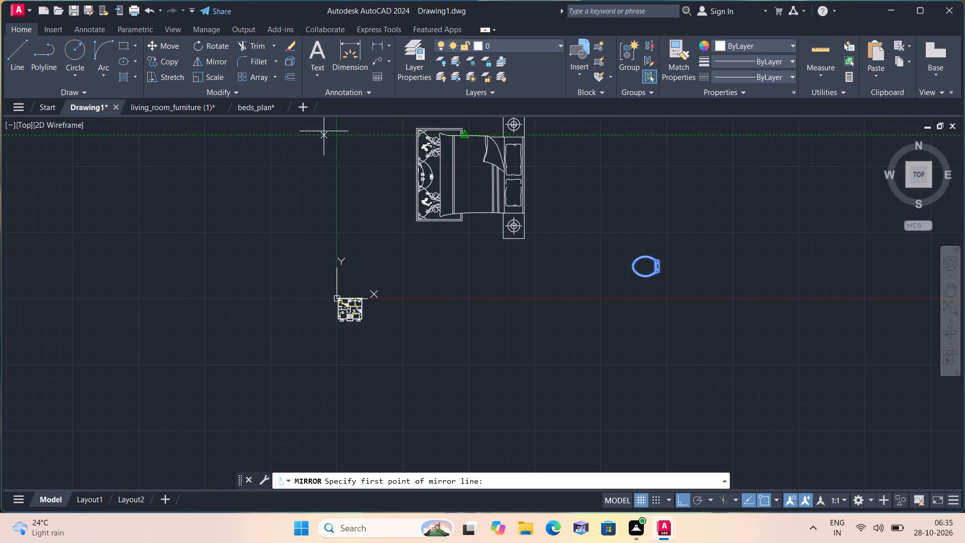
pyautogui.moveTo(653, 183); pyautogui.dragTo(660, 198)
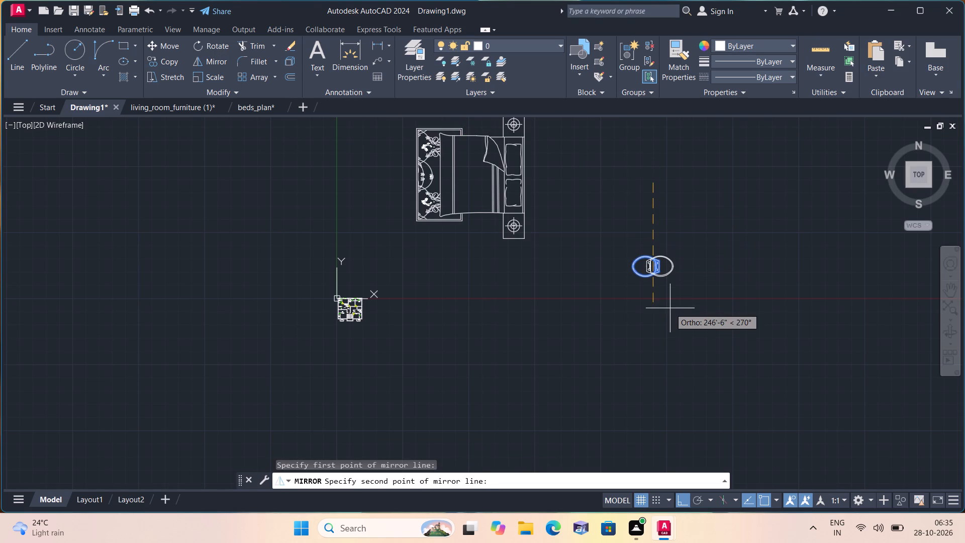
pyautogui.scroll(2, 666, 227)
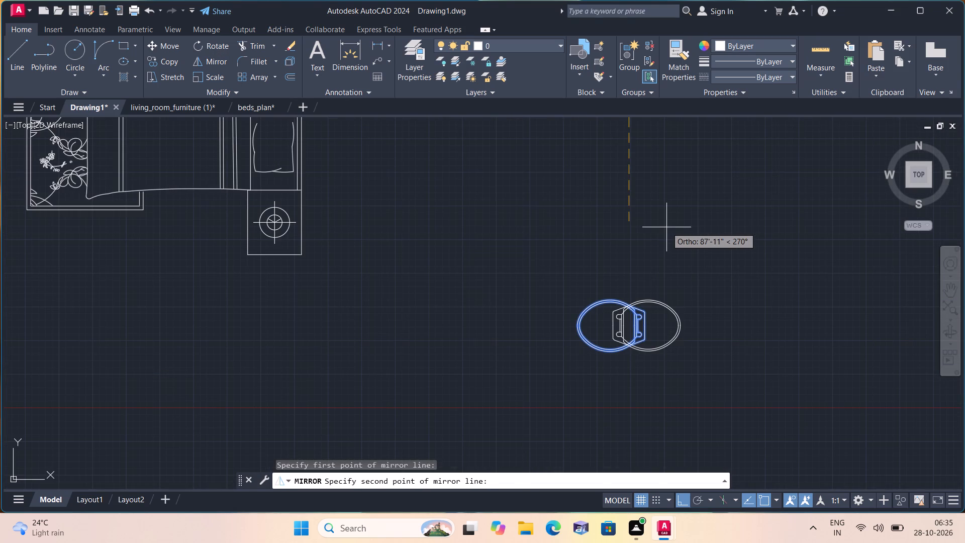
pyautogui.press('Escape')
# Mirror the rotated toilet fixture about a vertical line to its west, keeping the original.
pyautogui.click(704, 357)
pyautogui.click(573, 276)
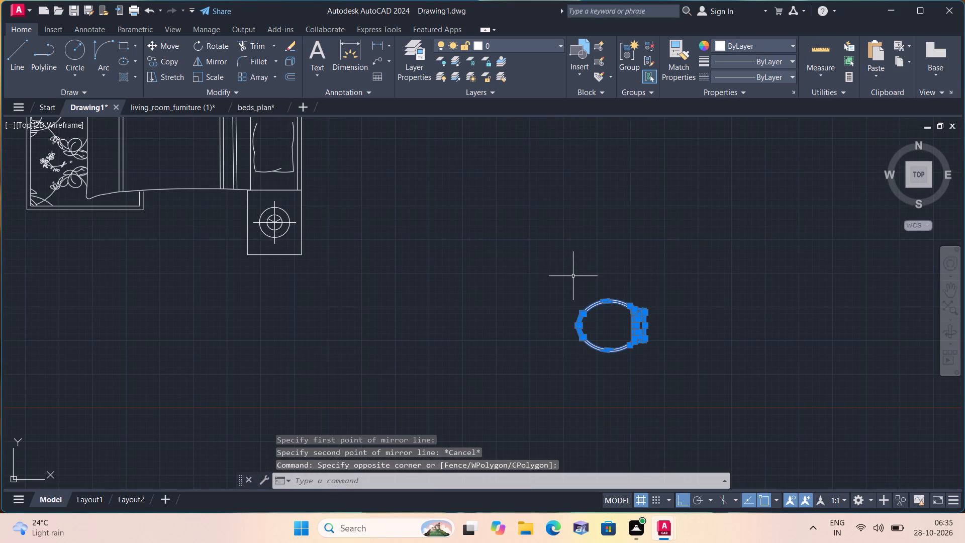
pyautogui.click(216, 61)
pyautogui.click(542, 211)
pyautogui.click(560, 359)
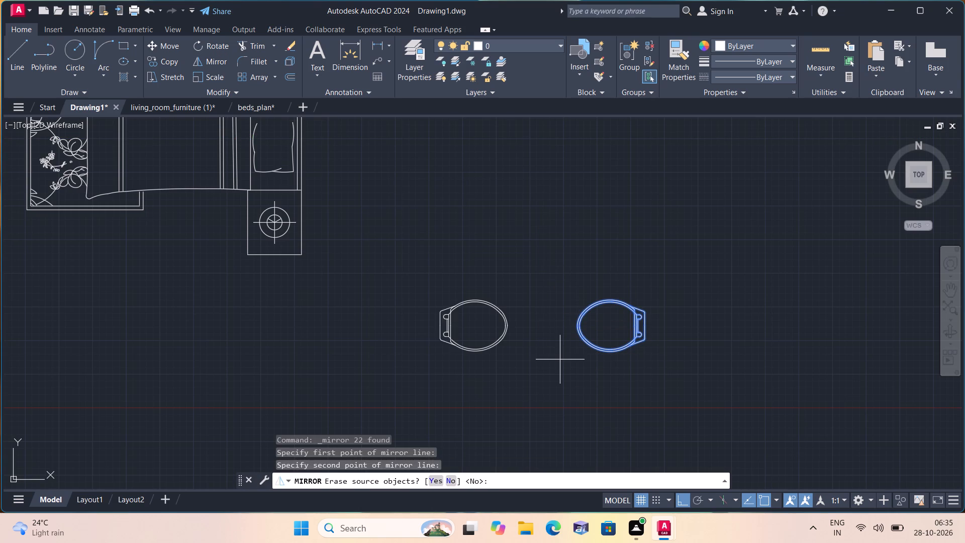
pyautogui.press('n')
pyautogui.press('space')
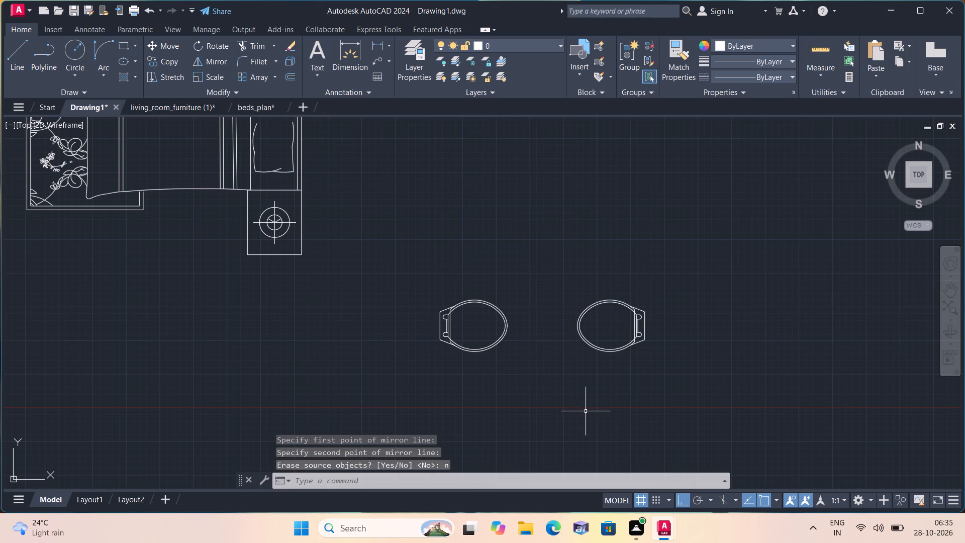
# With Ortho off, move the mirrored western toilet fixture to the empty space just east of the floor plan.
pyautogui.click(686, 500)
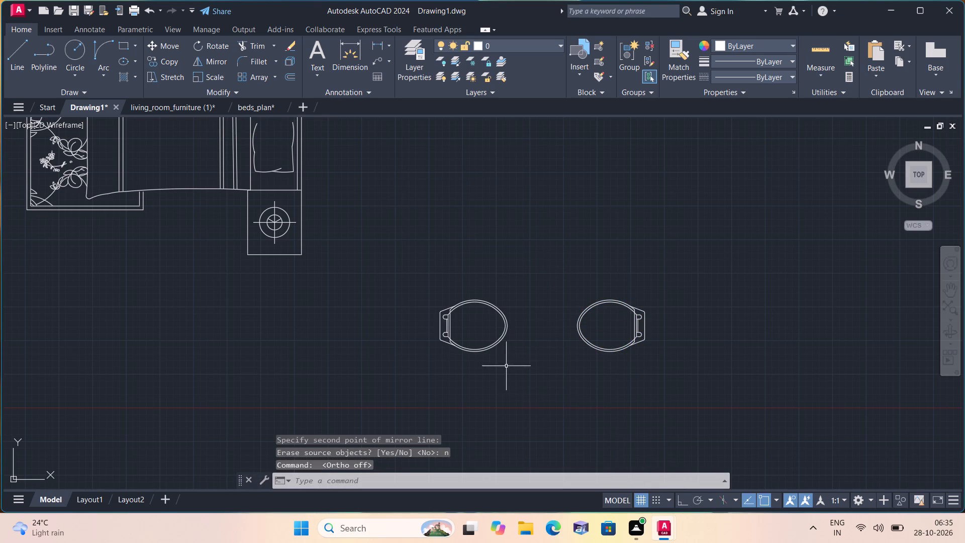
pyautogui.moveTo(501, 366); pyautogui.dragTo(499, 358)
pyautogui.click(404, 247)
pyautogui.moveTo(413, 248); pyautogui.dragTo(524, 271, button='middle')
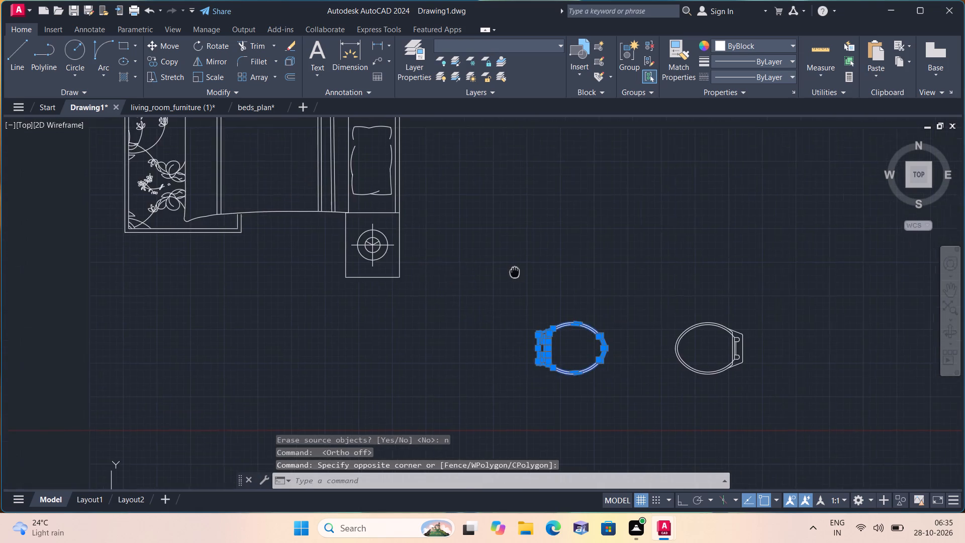
pyautogui.moveTo(524, 271); pyautogui.dragTo(527, 271, button='middle')
pyautogui.scroll(-1, 527, 271)
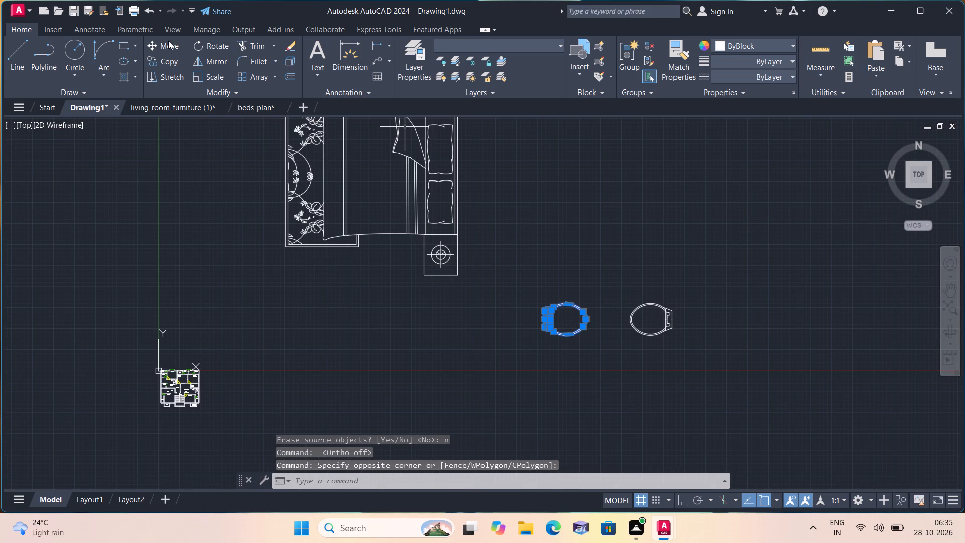
pyautogui.click(161, 42)
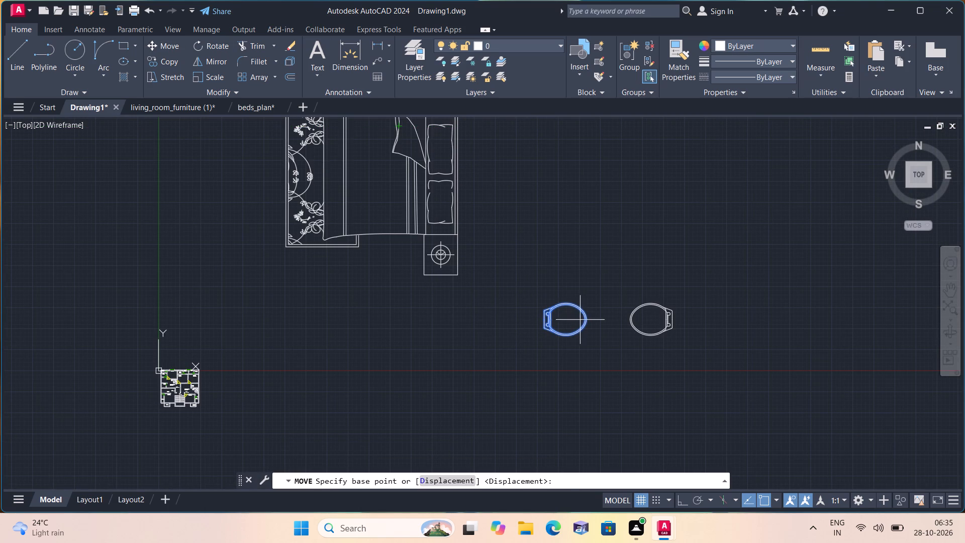
pyautogui.click(581, 320)
pyautogui.scroll(1, 254, 347)
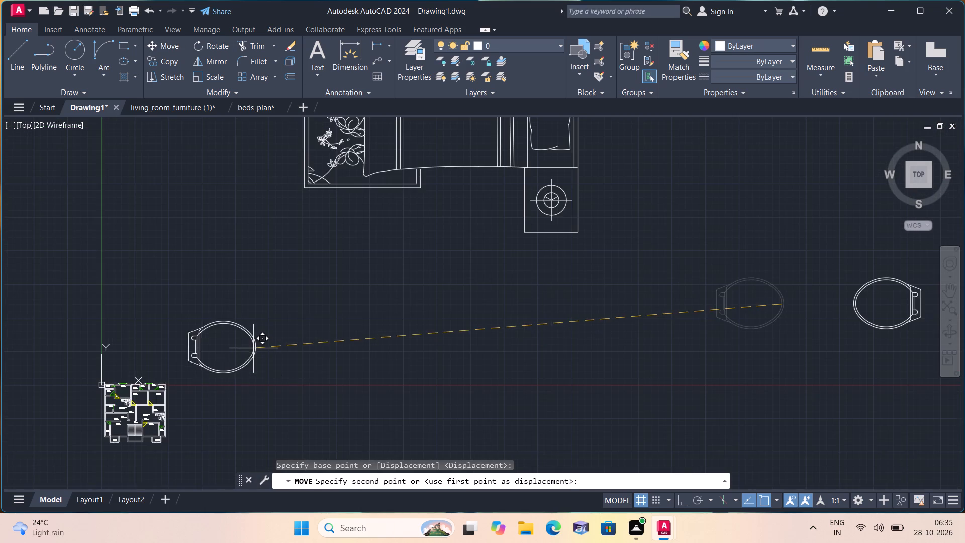
pyautogui.moveTo(280, 380); pyautogui.dragTo(512, 300, button='middle')
pyautogui.scroll(2, 485, 307)
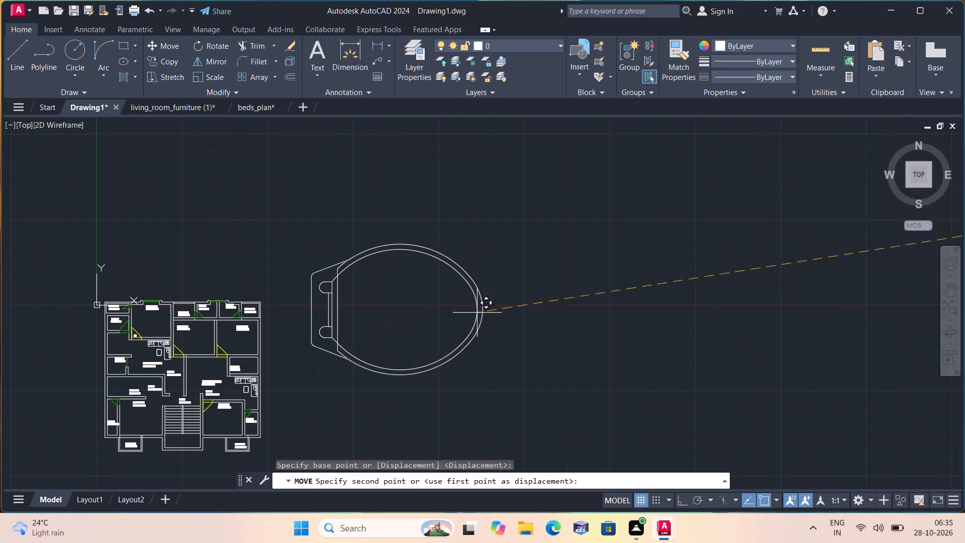
pyautogui.moveTo(494, 329); pyautogui.dragTo(740, 311, button='middle')
pyautogui.scroll(1, 740, 311)
pyautogui.click(699, 310)
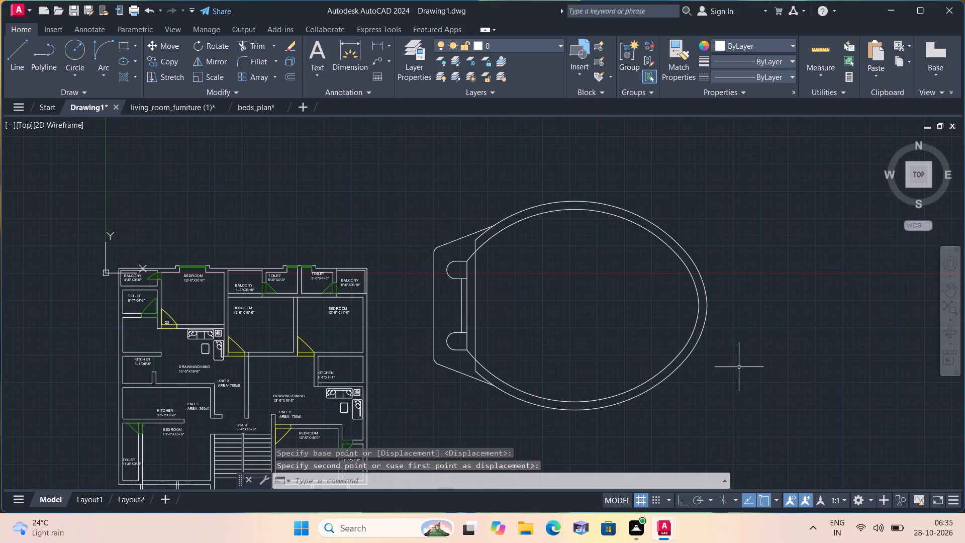
# Scale the toilet fixture beside the floor plan down to a size that fits the plan's toilet rooms.
pyautogui.click(736, 388)
pyautogui.click(432, 191)
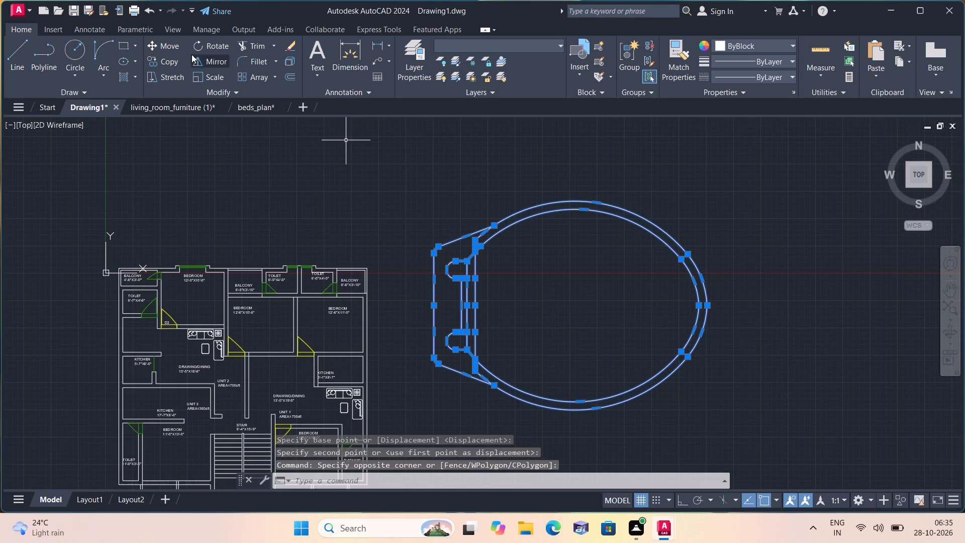
pyautogui.click(218, 76)
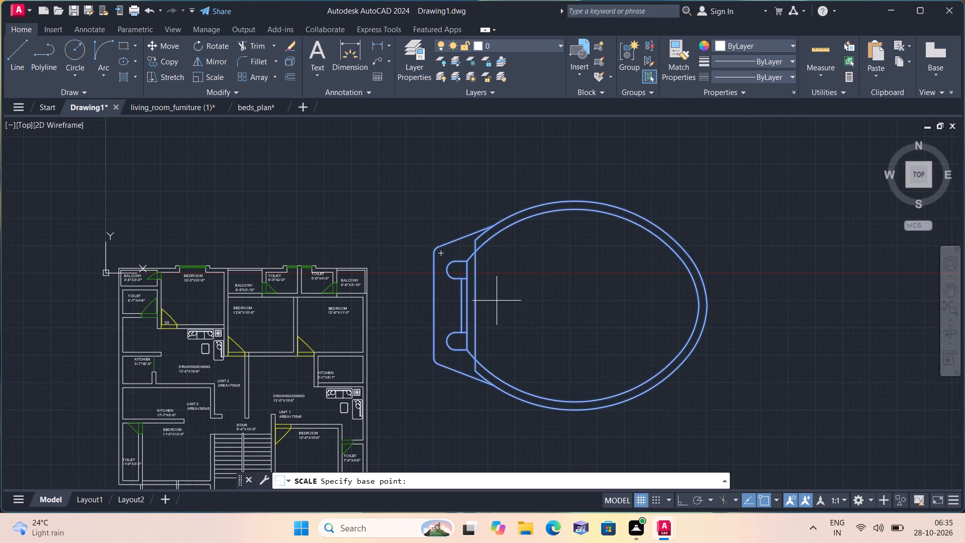
pyautogui.scroll(1, 497, 301)
pyautogui.click(499, 313)
pyautogui.scroll(1, 503, 316)
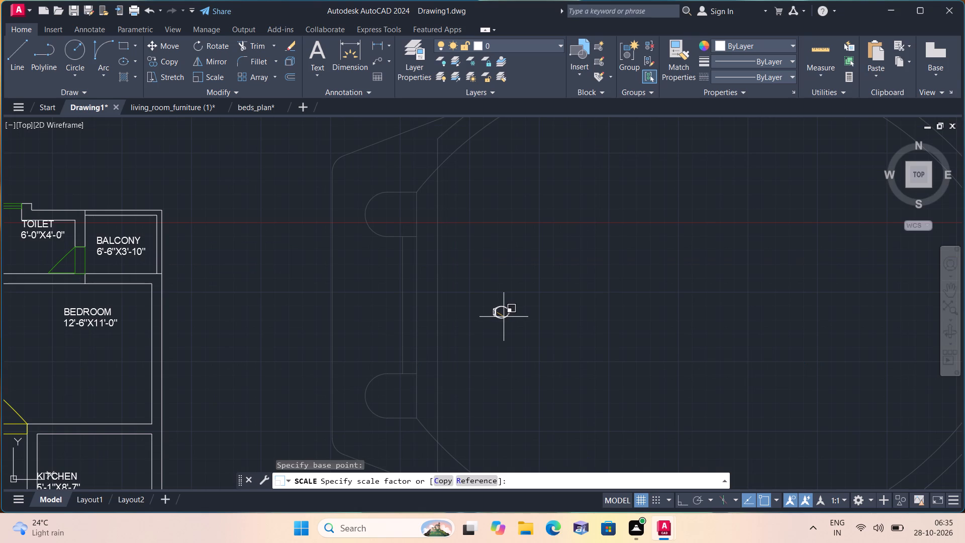
pyautogui.click(505, 319)
# Move the scaled toilet fixture into the eastern 6'-0"X4'-0" toilet, with its hinge side against the west wall.
pyautogui.click(537, 331)
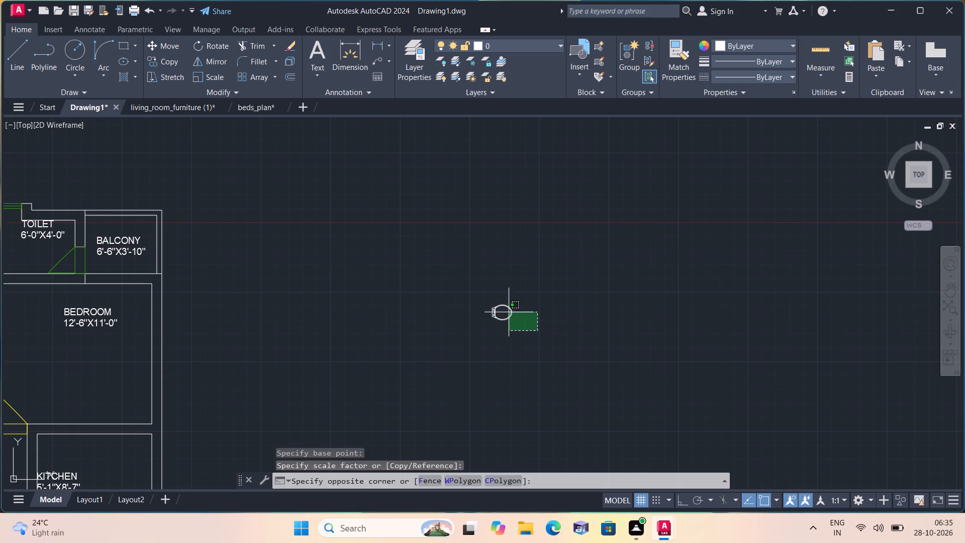
pyautogui.click(457, 281)
pyautogui.click(166, 43)
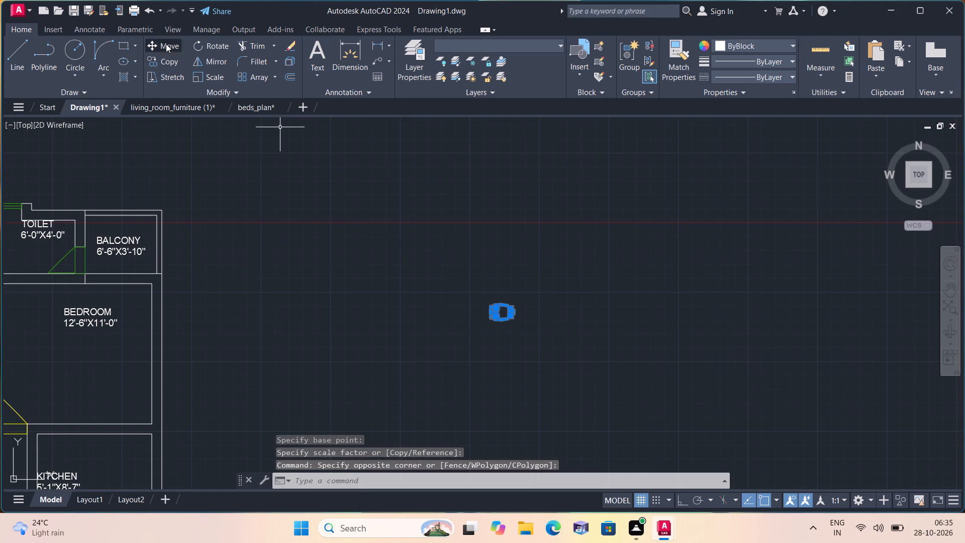
pyautogui.click(500, 314)
pyautogui.moveTo(329, 288); pyautogui.dragTo(329, 288, button='middle')
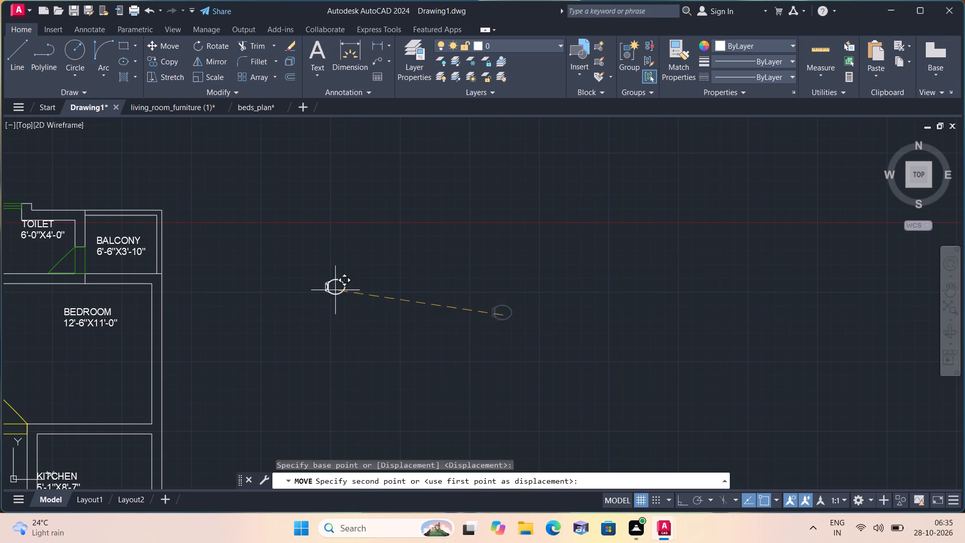
pyautogui.moveTo(329, 288); pyautogui.dragTo(744, 371, button='middle')
pyautogui.scroll(2, 439, 347)
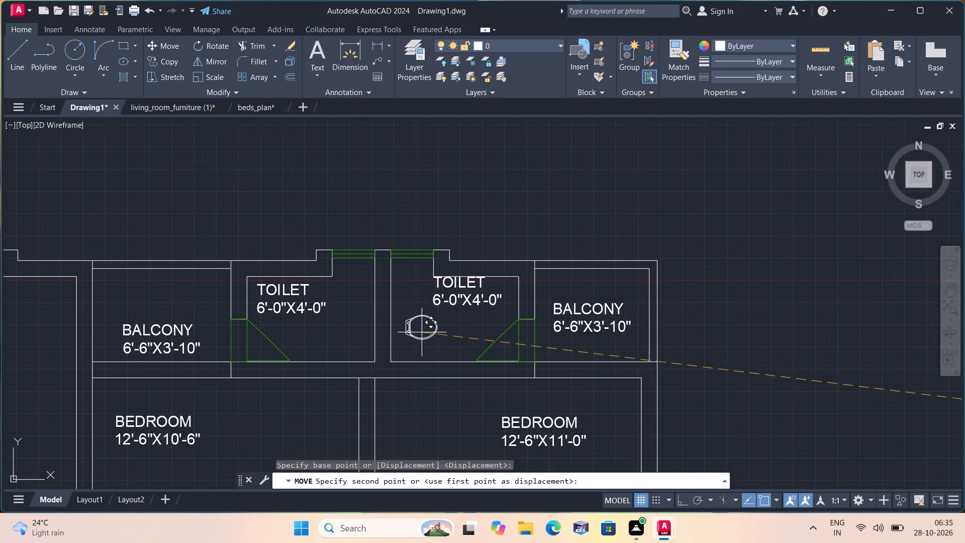
pyautogui.scroll(1, 419, 334)
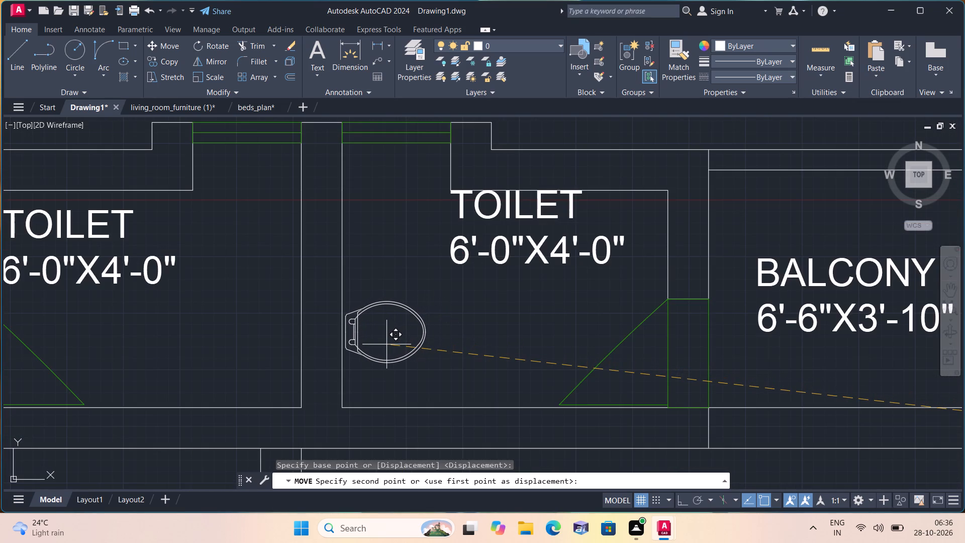
pyautogui.click(386, 344)
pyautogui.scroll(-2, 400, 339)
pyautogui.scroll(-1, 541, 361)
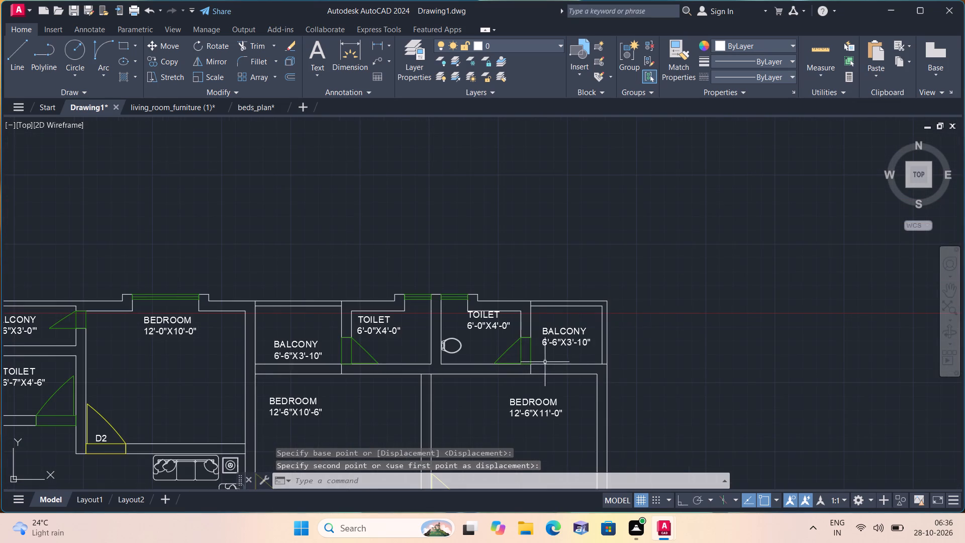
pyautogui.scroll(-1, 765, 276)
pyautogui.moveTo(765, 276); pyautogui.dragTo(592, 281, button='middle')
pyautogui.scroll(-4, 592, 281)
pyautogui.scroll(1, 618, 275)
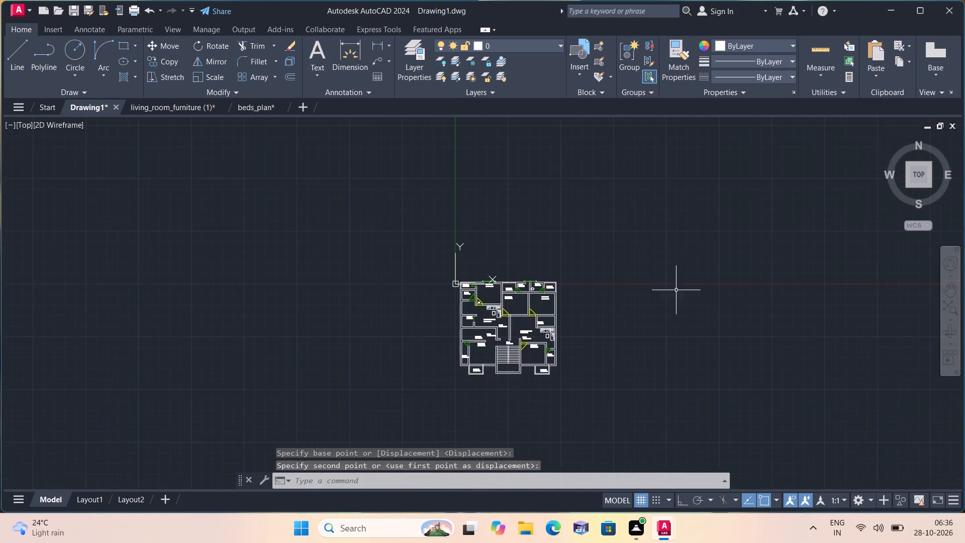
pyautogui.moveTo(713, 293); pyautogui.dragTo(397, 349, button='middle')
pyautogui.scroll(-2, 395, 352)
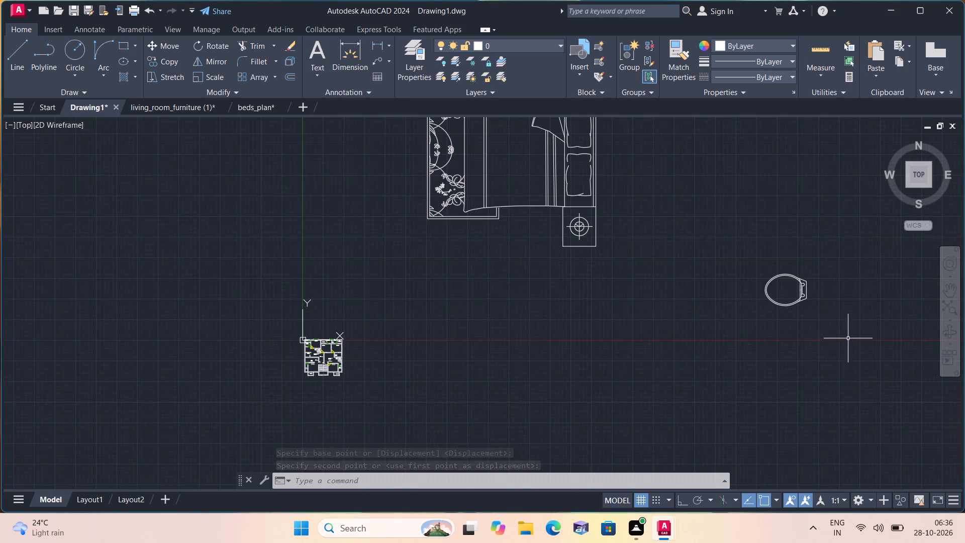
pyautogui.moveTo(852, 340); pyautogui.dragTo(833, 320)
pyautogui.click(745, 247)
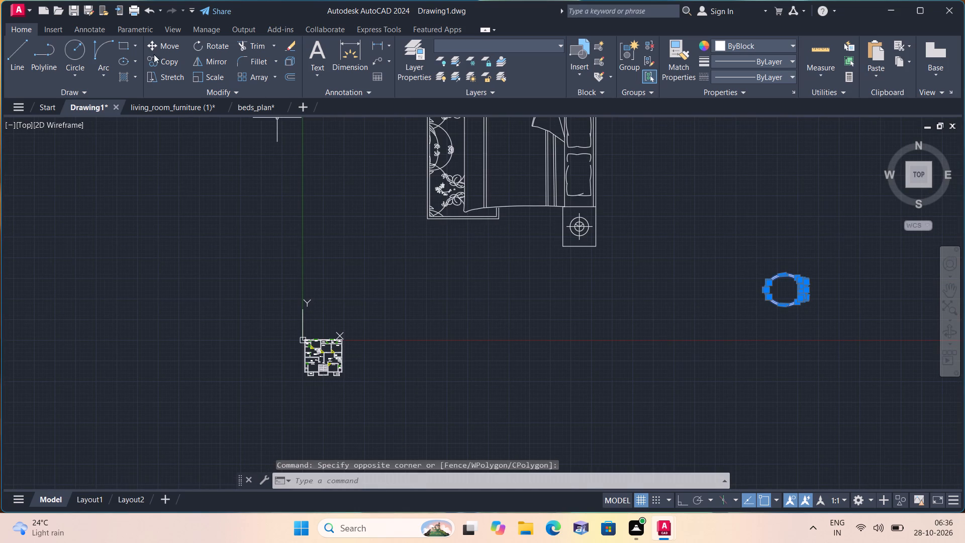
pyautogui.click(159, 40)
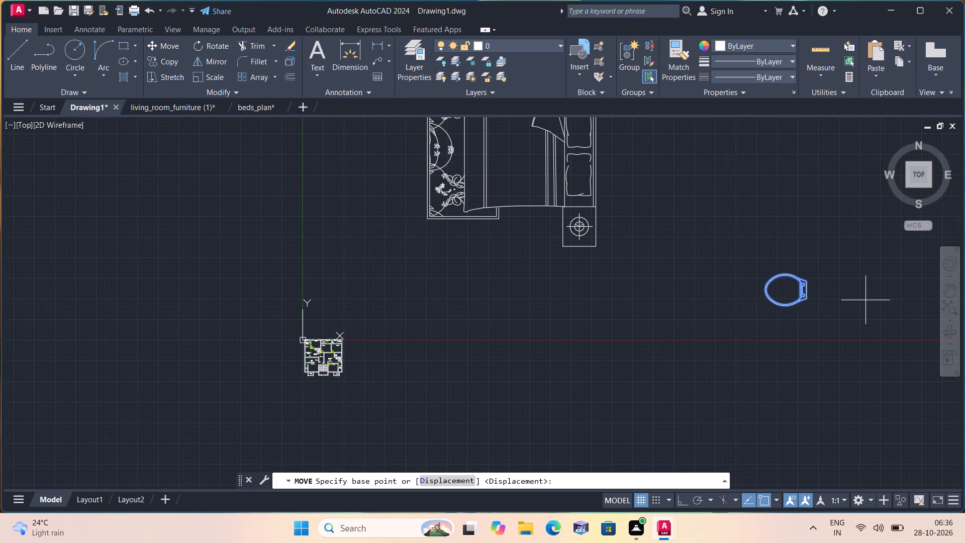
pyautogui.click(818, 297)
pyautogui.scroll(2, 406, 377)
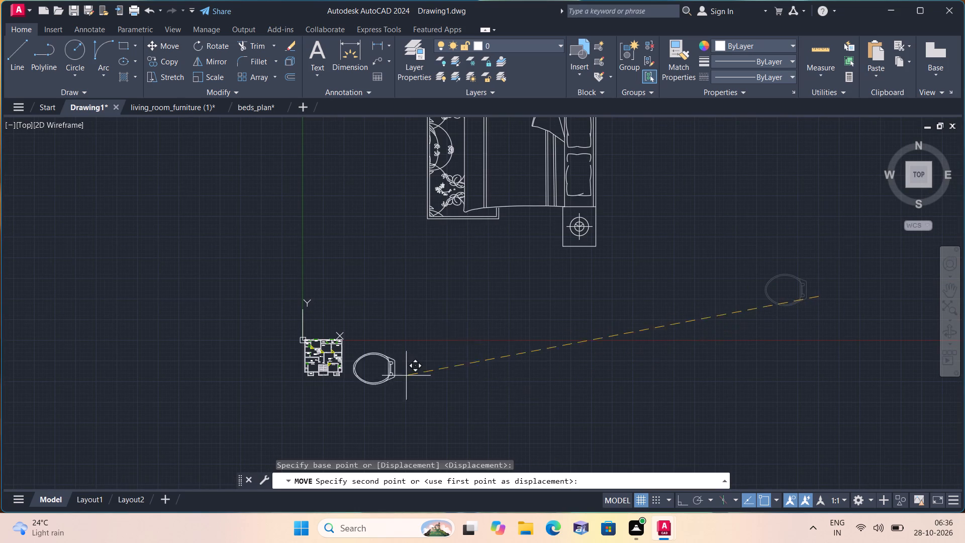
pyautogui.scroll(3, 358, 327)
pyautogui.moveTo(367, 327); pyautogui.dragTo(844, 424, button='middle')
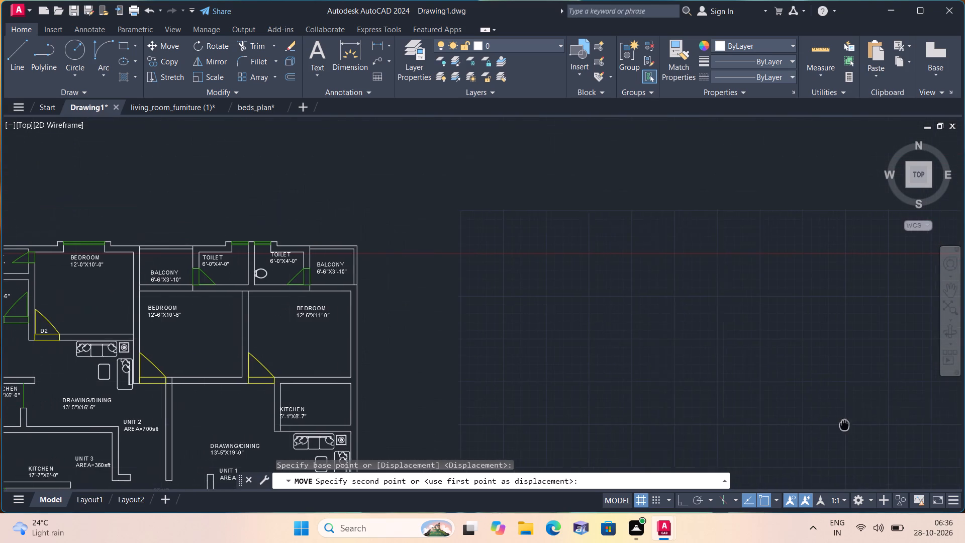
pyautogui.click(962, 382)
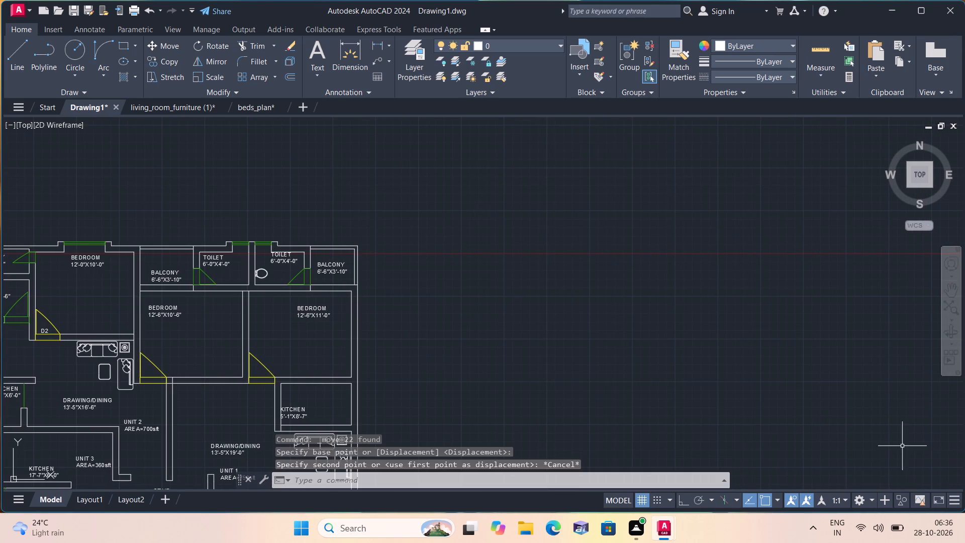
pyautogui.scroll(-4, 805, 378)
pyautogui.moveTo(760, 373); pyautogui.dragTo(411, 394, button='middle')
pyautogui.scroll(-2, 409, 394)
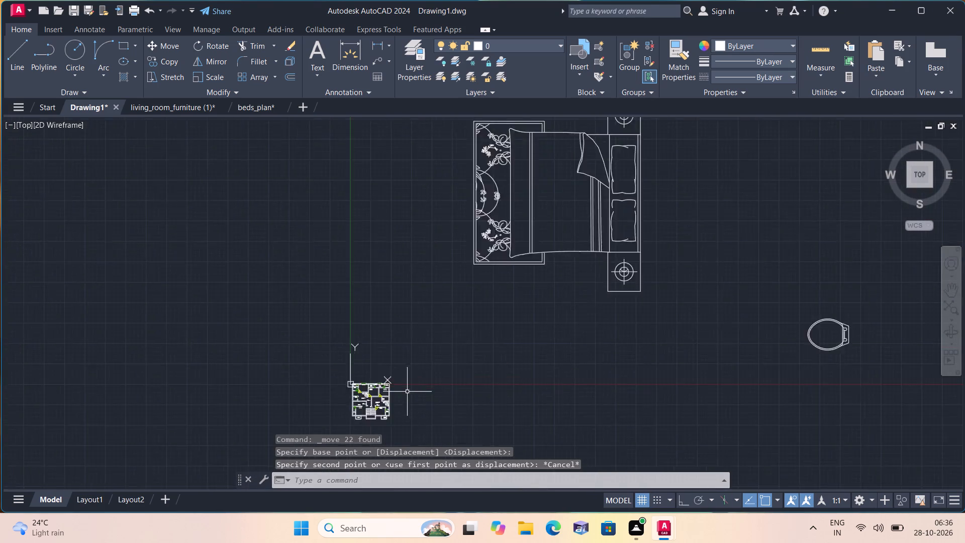
# Move the remaining oversized toilet fixture from far east of the plan to the empty space just east of it.
pyautogui.click(660, 336)
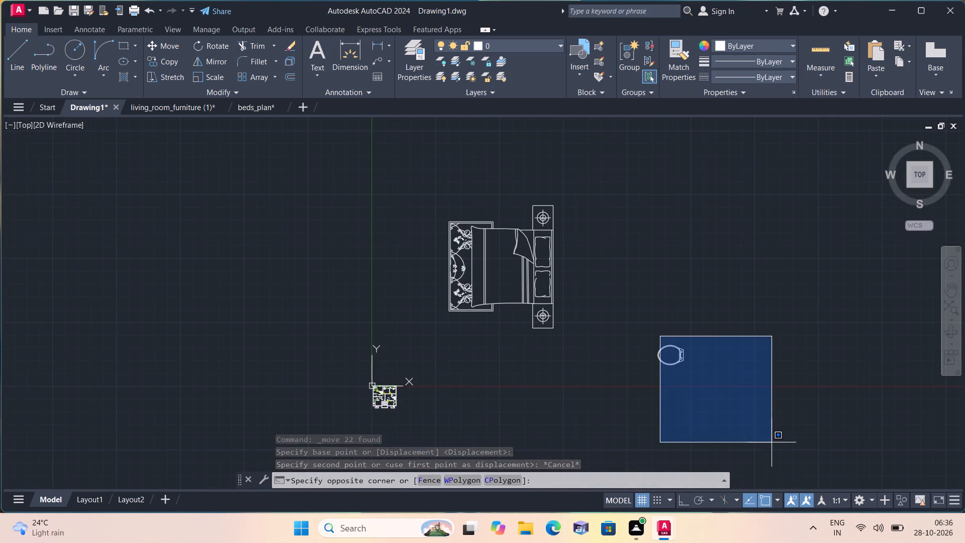
pyautogui.click(774, 442)
pyautogui.moveTo(774, 442); pyautogui.dragTo(737, 407)
pyautogui.click(605, 304)
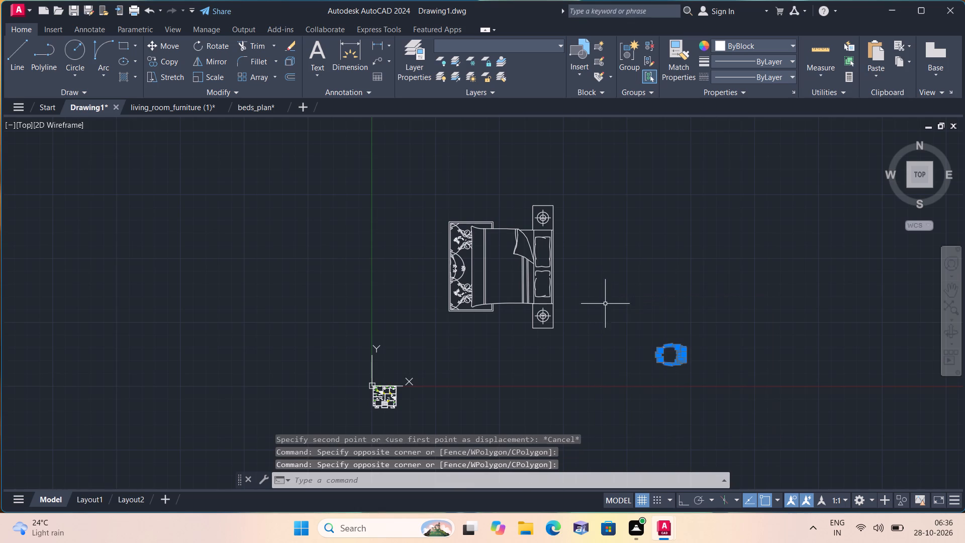
pyautogui.click(167, 45)
pyautogui.click(664, 346)
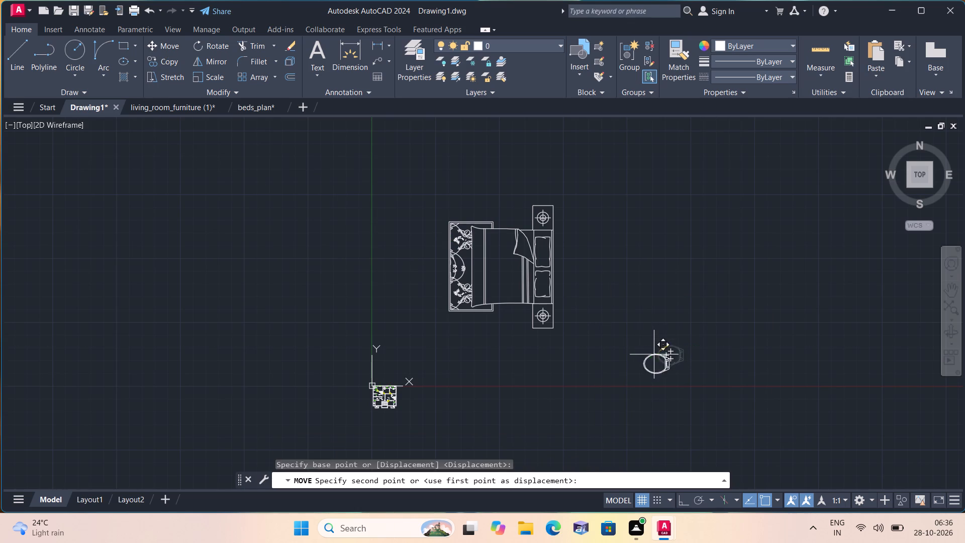
pyautogui.scroll(4, 417, 384)
pyautogui.moveTo(382, 394); pyautogui.dragTo(412, 328, button='middle')
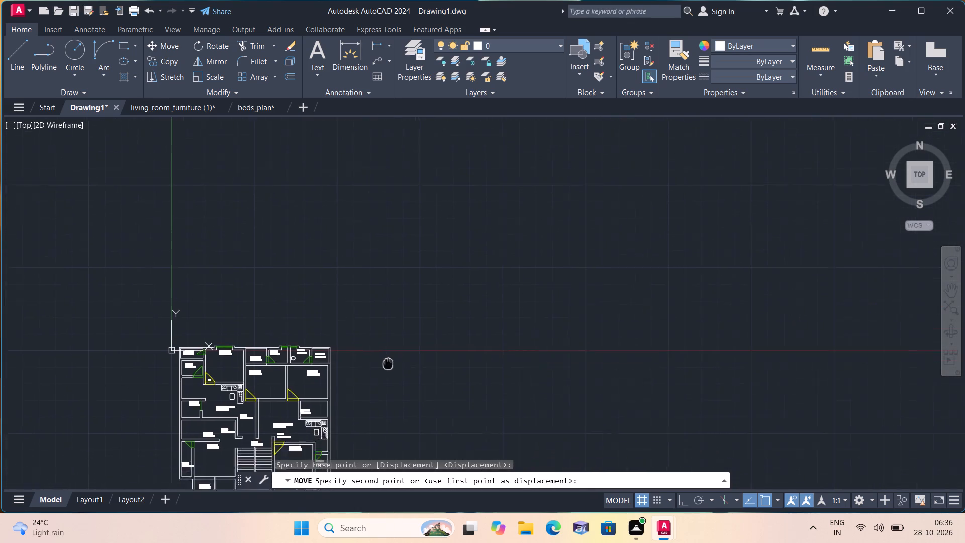
pyautogui.moveTo(412, 328); pyautogui.dragTo(440, 303, button='middle')
pyautogui.click(507, 267)
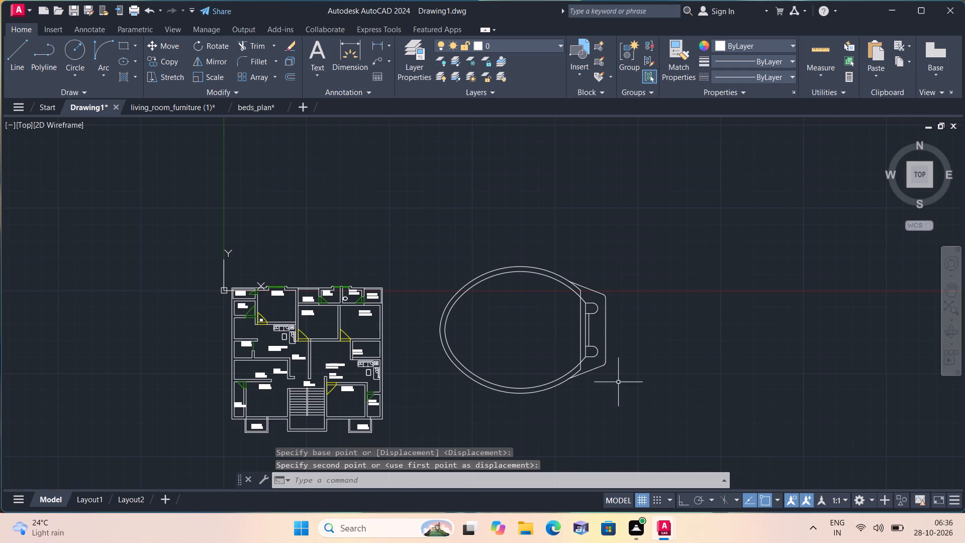
# Scale the oversized toilet fixture beside the floor plan down to a size that fits the plan's toilet rooms.
pyautogui.moveTo(666, 409); pyautogui.dragTo(645, 370)
pyautogui.click(490, 216)
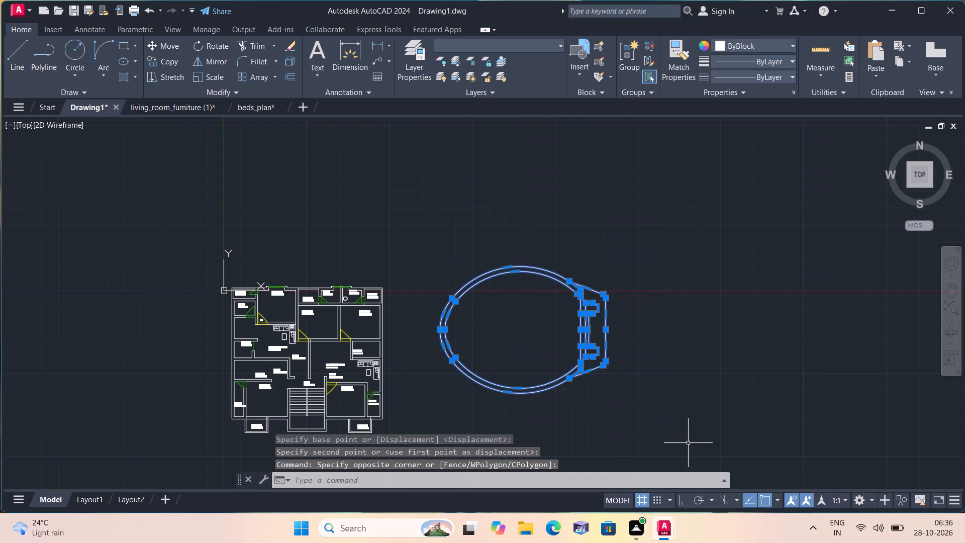
pyautogui.click(208, 74)
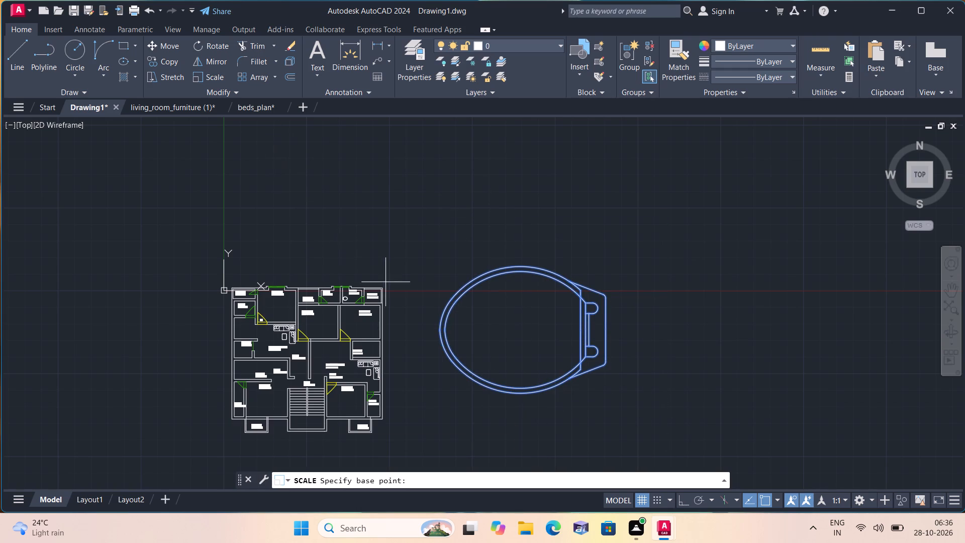
pyautogui.scroll(1, 437, 329)
pyautogui.click(461, 336)
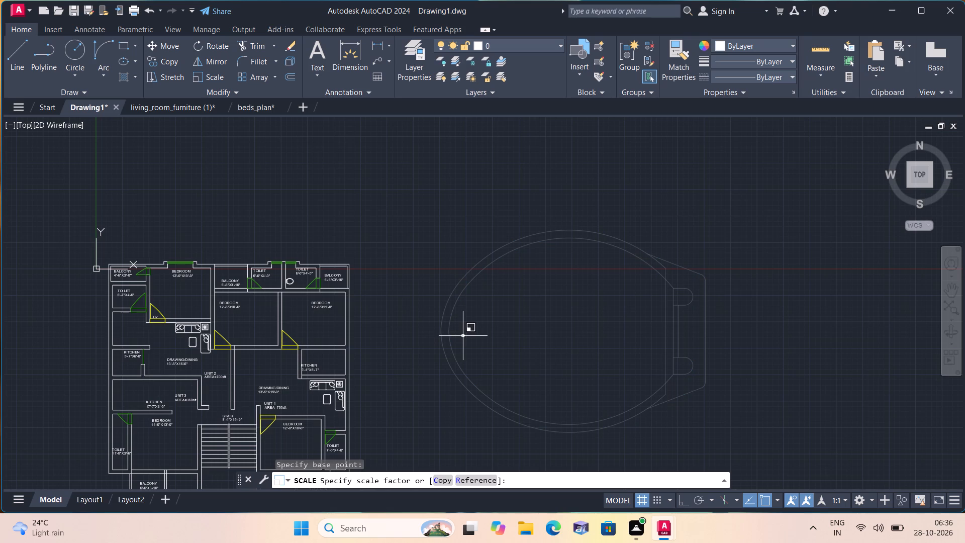
pyautogui.scroll(2, 466, 336)
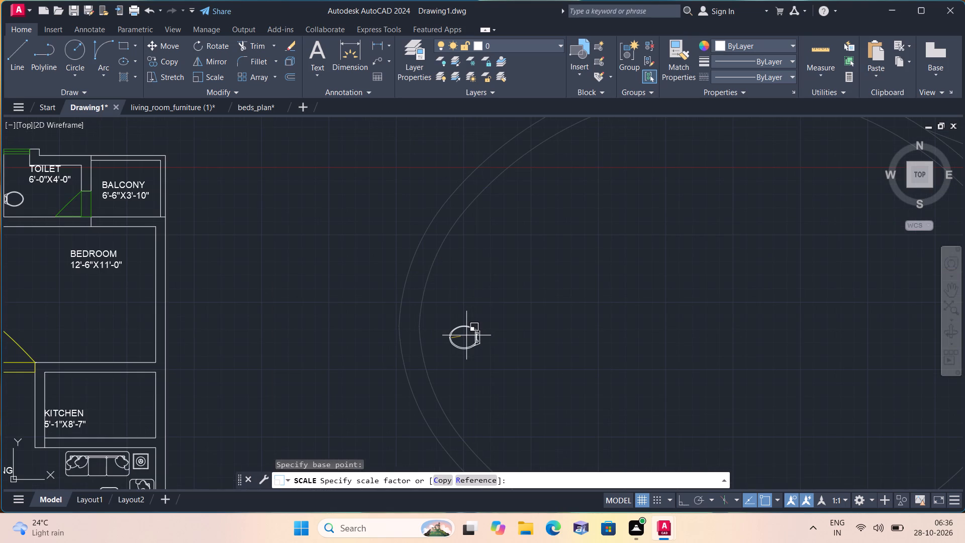
pyautogui.click(467, 338)
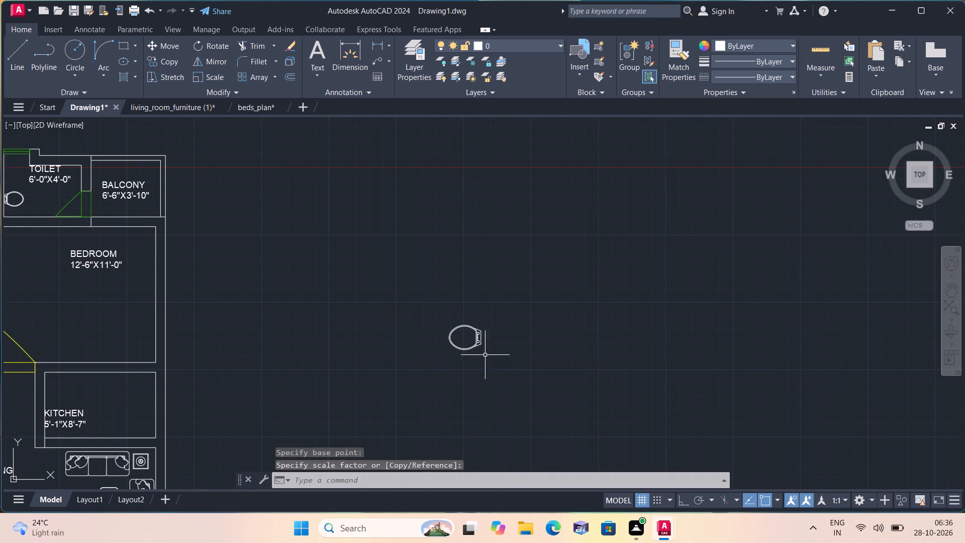
# Move the scaled toilet fixture into the western 6'-0"X4'-0" toilet, with its hinge side against the east wall.
pyautogui.moveTo(500, 368); pyautogui.dragTo(489, 352)
pyautogui.click(387, 276)
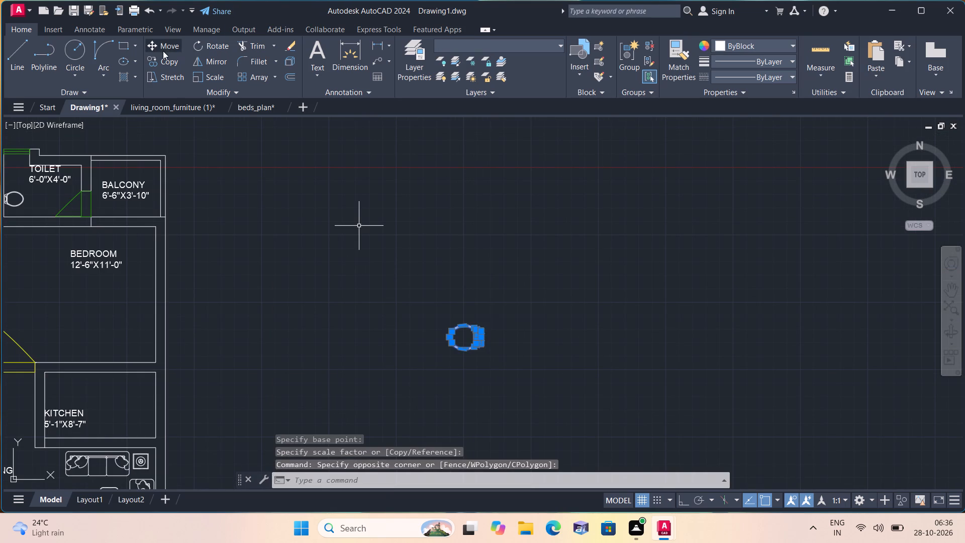
pyautogui.click(164, 43)
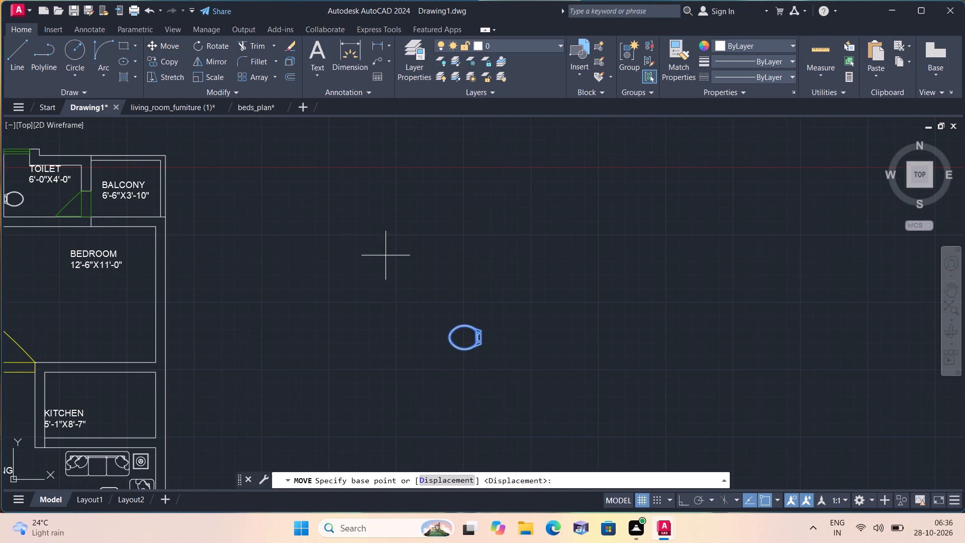
pyautogui.click(453, 334)
pyautogui.moveTo(196, 191); pyautogui.dragTo(433, 207, button='middle')
pyautogui.scroll(-1, 196, 191)
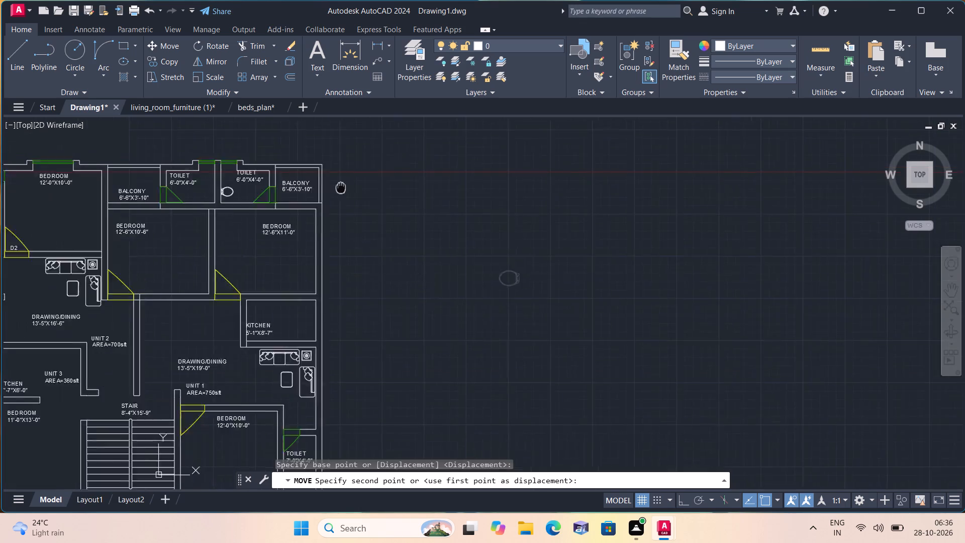
pyautogui.moveTo(433, 207); pyautogui.dragTo(552, 248, button='middle')
pyautogui.scroll(2, 347, 257)
pyautogui.scroll(1, 479, 226)
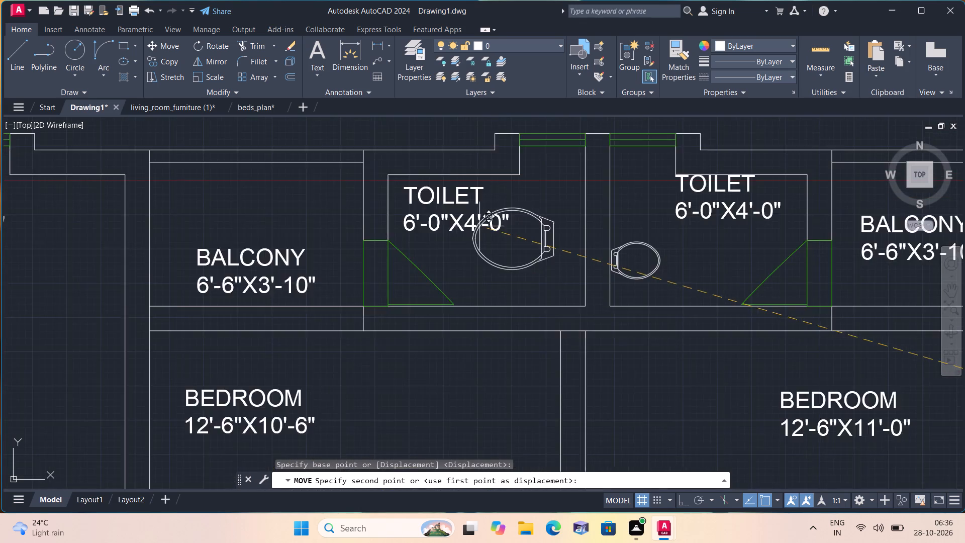
pyautogui.scroll(1, 479, 226)
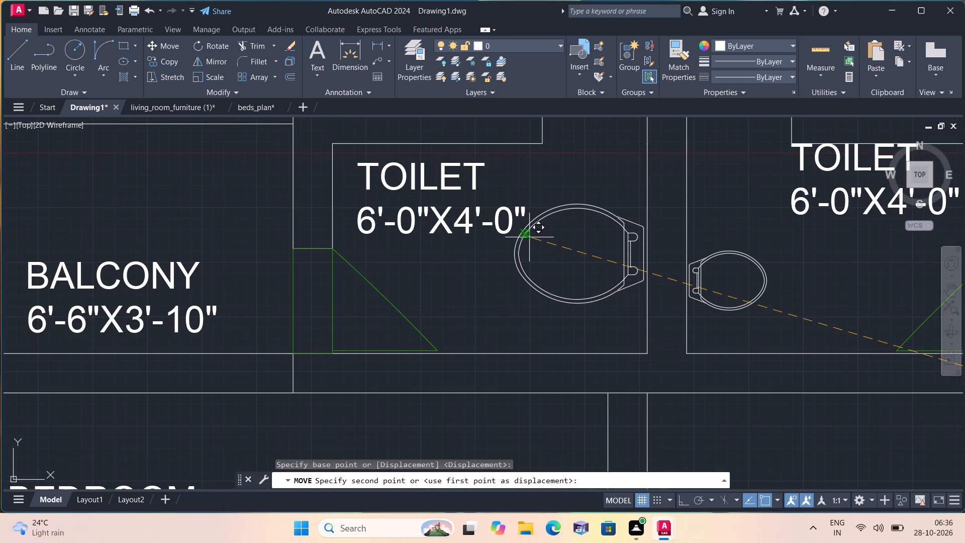
pyautogui.click(527, 240)
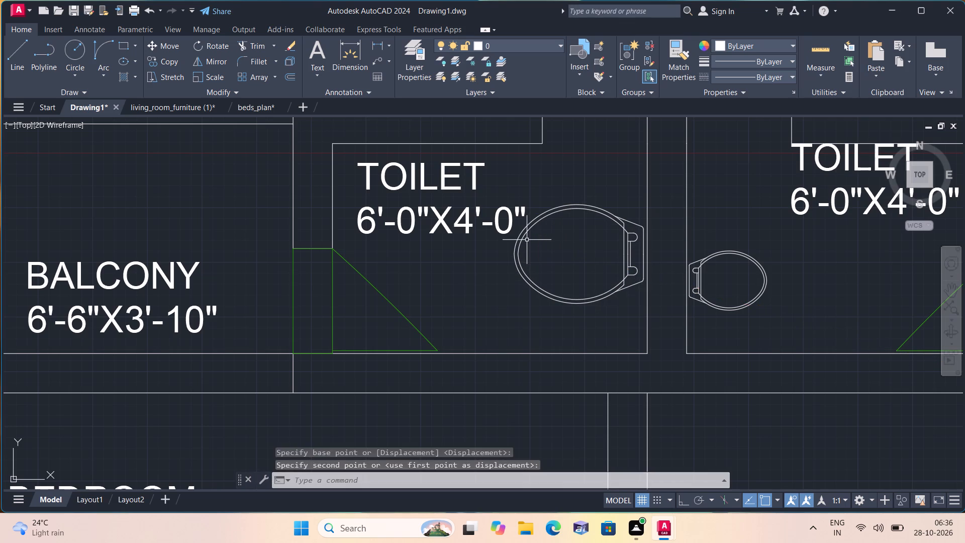
# Move the smaller fixture in the eastern 6'-0"X4'-0" toilet slightly northeast, leaving room between it and the west wall.
pyautogui.moveTo(630, 276); pyautogui.dragTo(526, 290, button='middle')
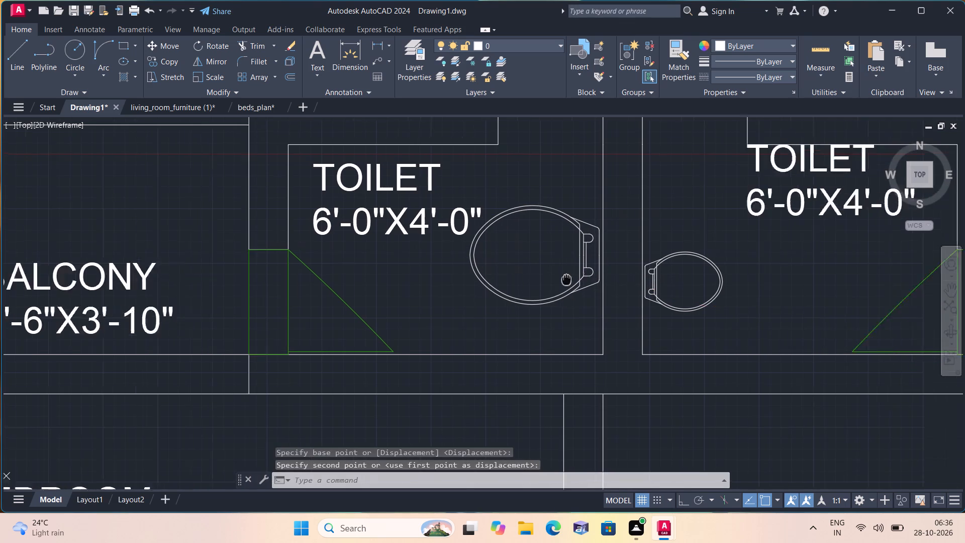
pyautogui.moveTo(526, 290); pyautogui.dragTo(511, 295, button='middle')
pyautogui.scroll(1, 662, 323)
pyautogui.click(667, 334)
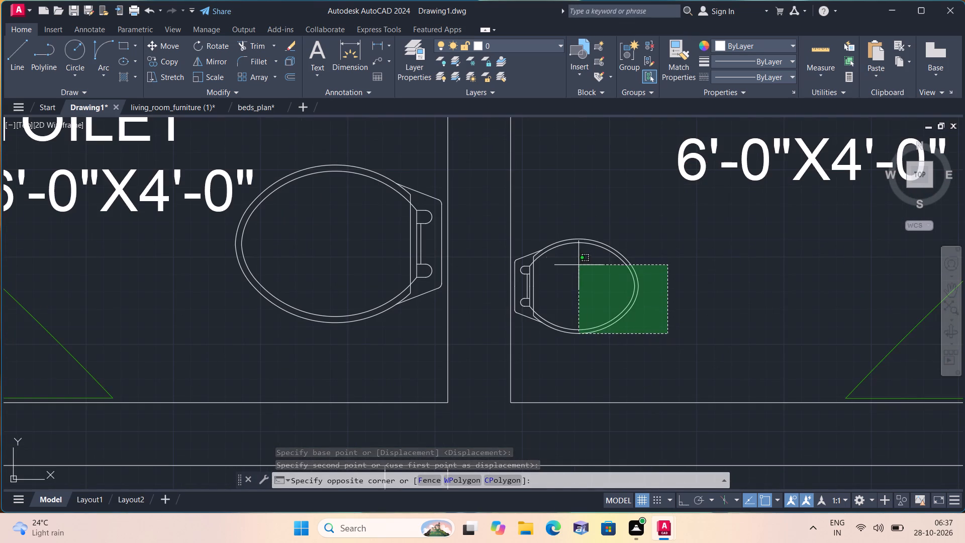
pyautogui.scroll(1, 510, 204)
pyautogui.click(519, 207)
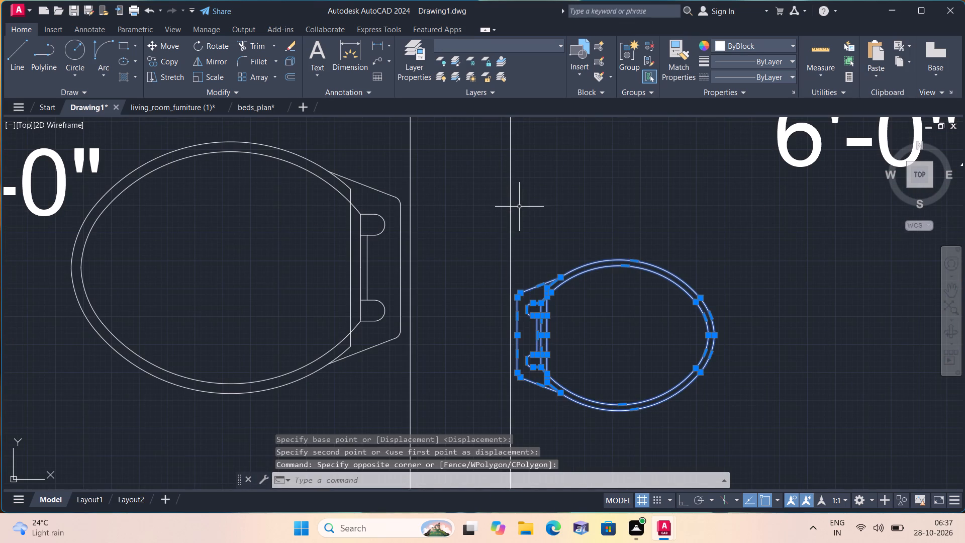
pyautogui.click(157, 40)
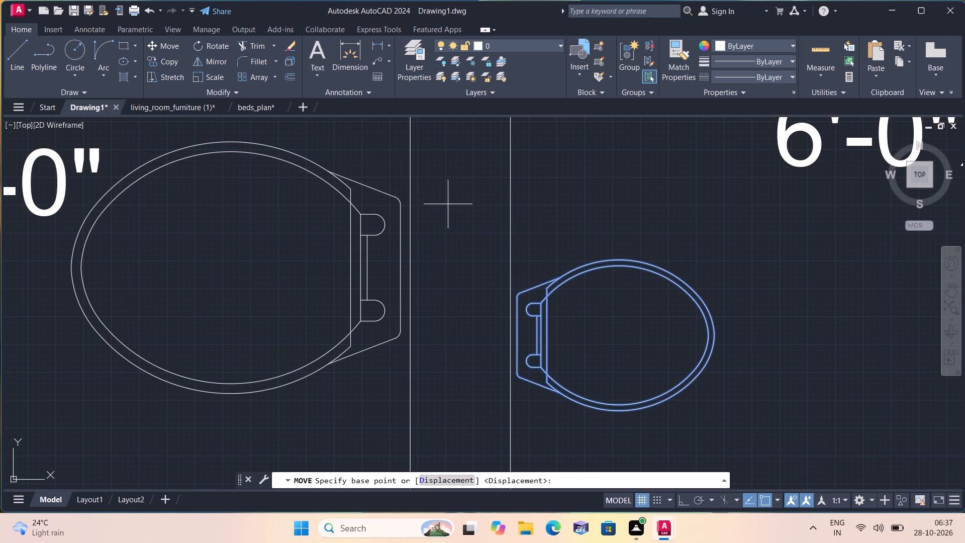
pyautogui.scroll(-2, 449, 182)
pyautogui.click(509, 226)
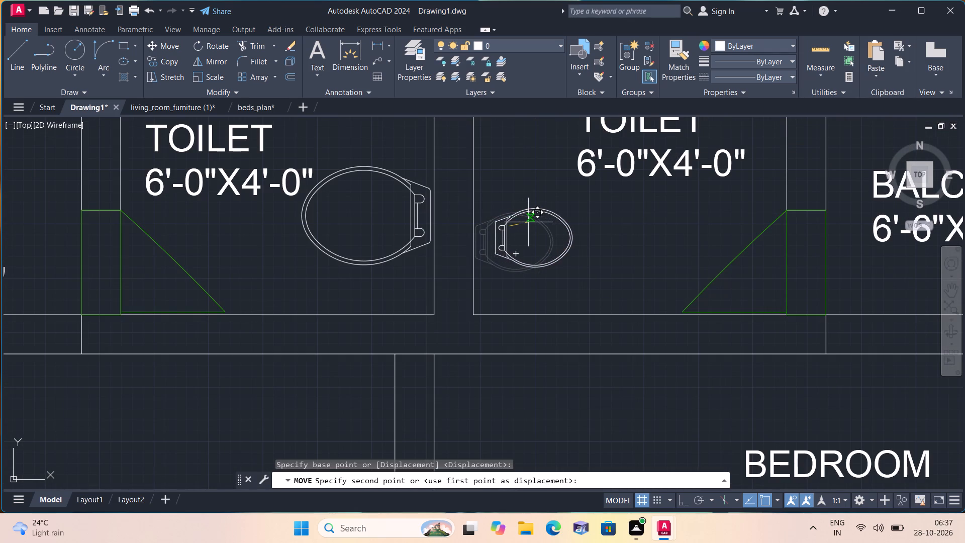
pyautogui.click(528, 222)
# Scale up the eastern toilet's fixture until it nearly matches the neighbouring fixture and its hinge side nears the west wall.
pyautogui.scroll(1, 493, 216)
pyautogui.moveTo(477, 201); pyautogui.dragTo(481, 208)
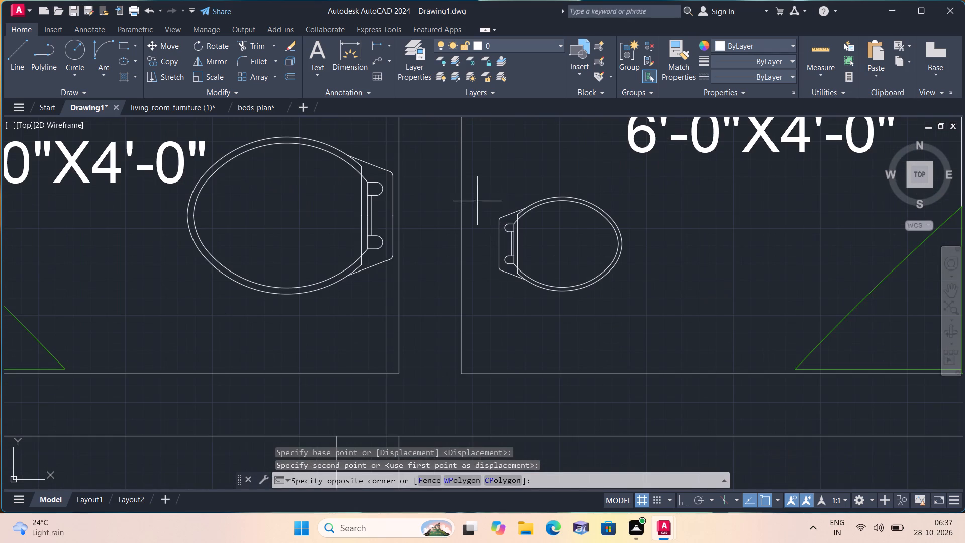
pyautogui.click(660, 287)
pyautogui.moveTo(648, 270); pyautogui.dragTo(642, 265)
pyautogui.click(531, 188)
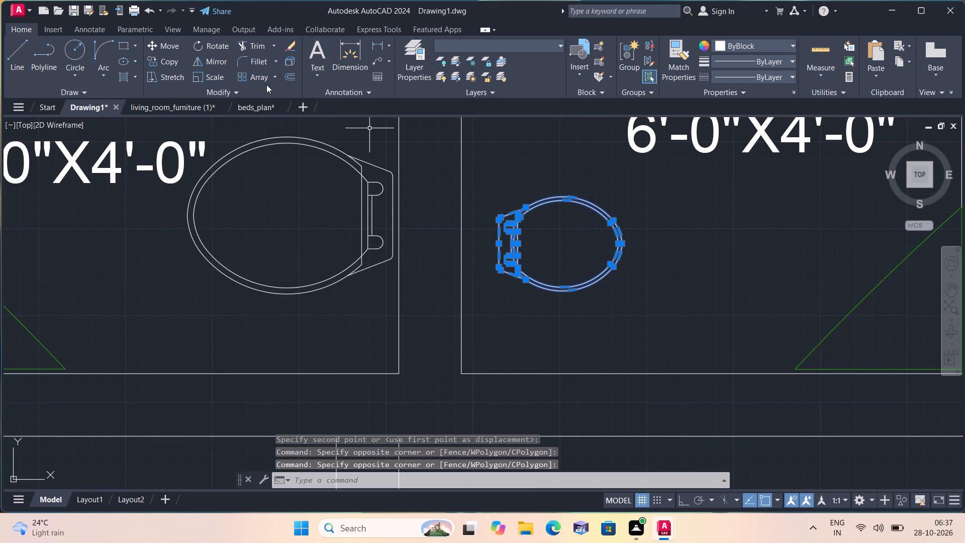
pyautogui.click(215, 76)
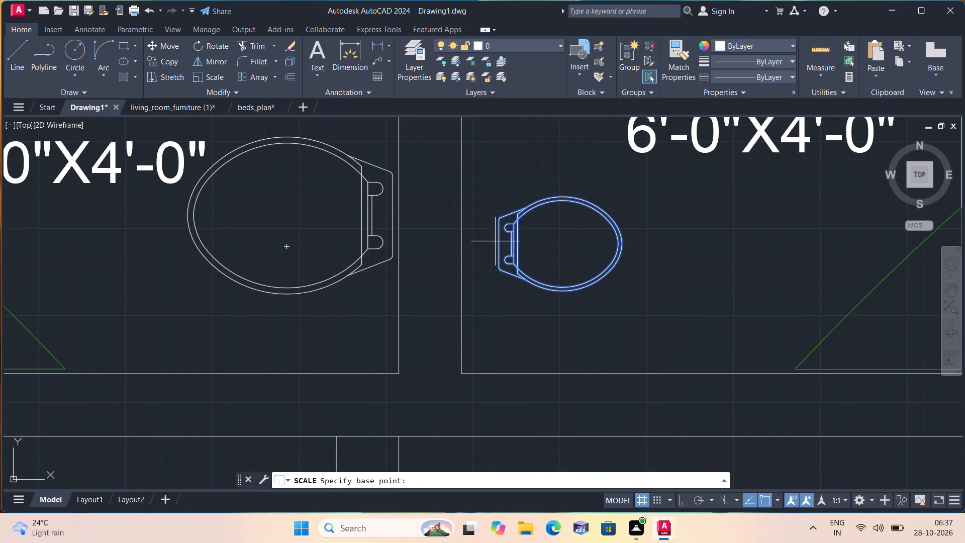
pyautogui.click(559, 231)
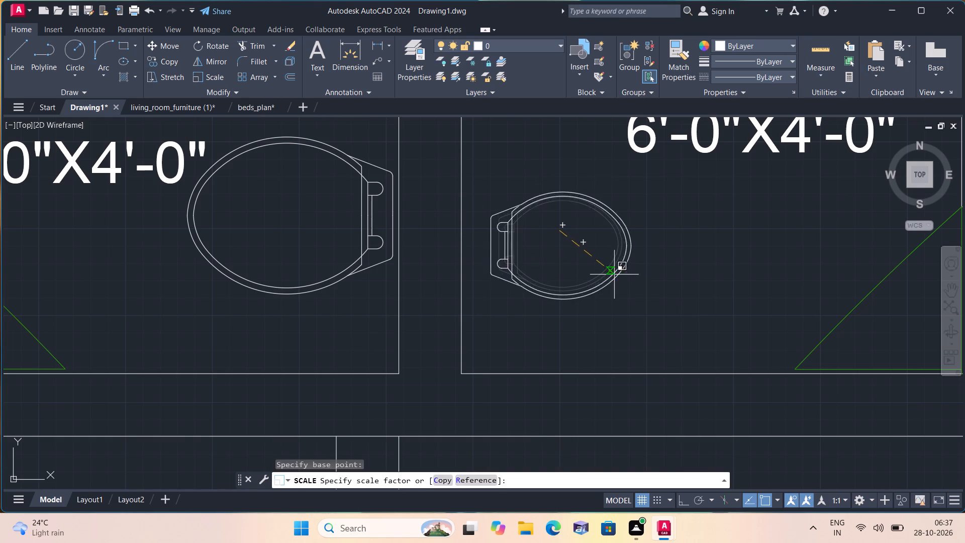
pyautogui.click(636, 288)
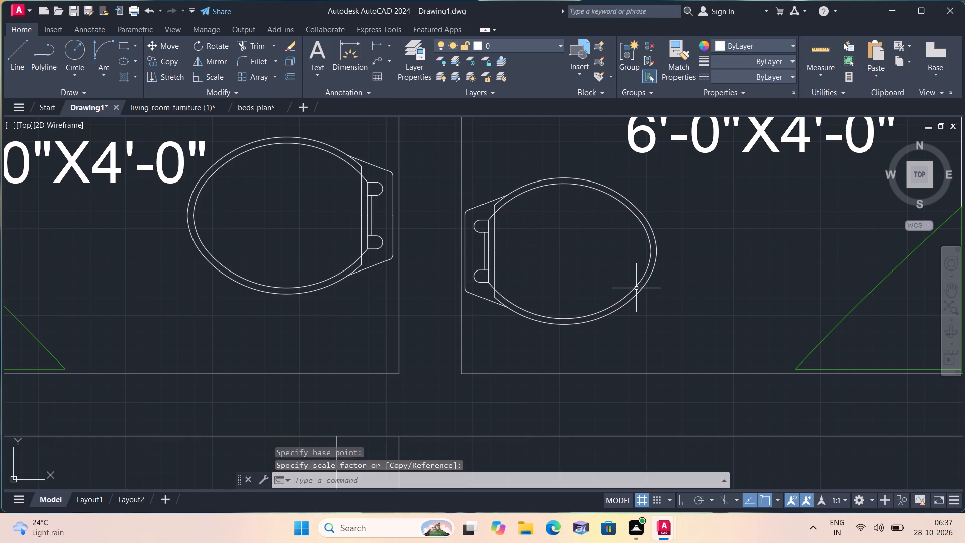
# Scale the large double bed set with rug and side tables, northeast of the floor plan, down to a fraction of its size.
pyautogui.scroll(-5, 580, 252)
pyautogui.scroll(-1, 627, 242)
pyautogui.moveTo(631, 246); pyautogui.dragTo(571, 270, button='middle')
pyautogui.scroll(-3, 571, 269)
pyautogui.moveTo(581, 250); pyautogui.dragTo(382, 299, button='middle')
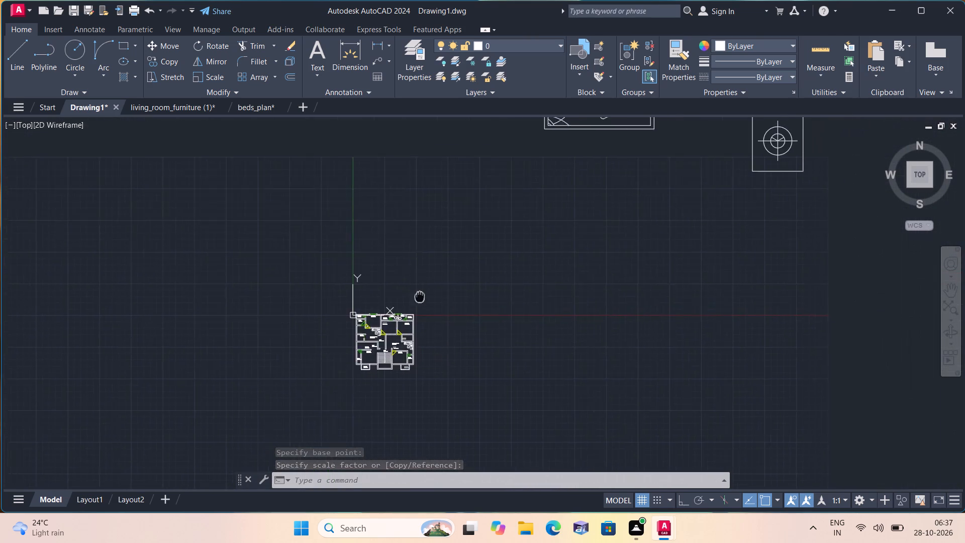
pyautogui.moveTo(382, 299); pyautogui.dragTo(354, 311, button='middle')
pyautogui.scroll(-1, 355, 310)
pyautogui.moveTo(457, 221); pyautogui.dragTo(477, 314, button='middle')
pyautogui.click(714, 349)
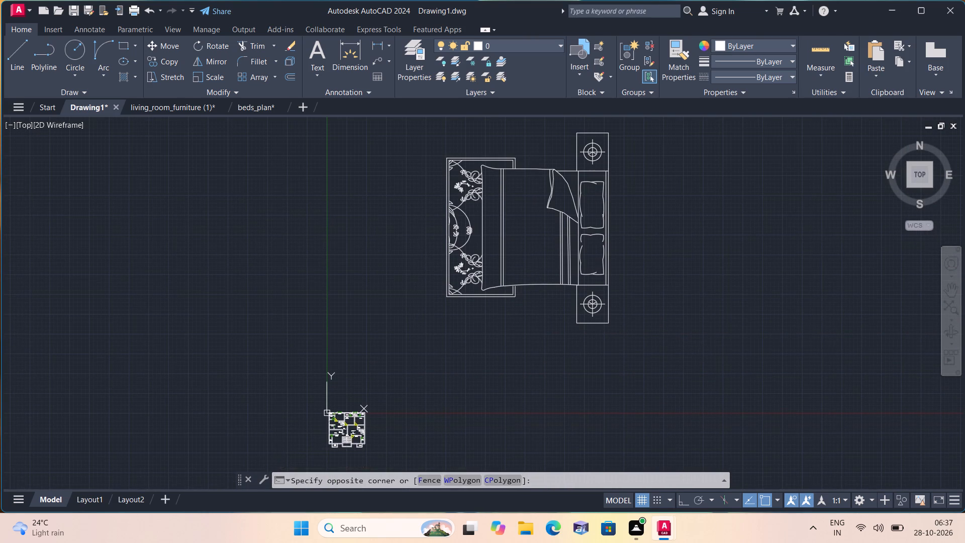
pyautogui.click(417, 121)
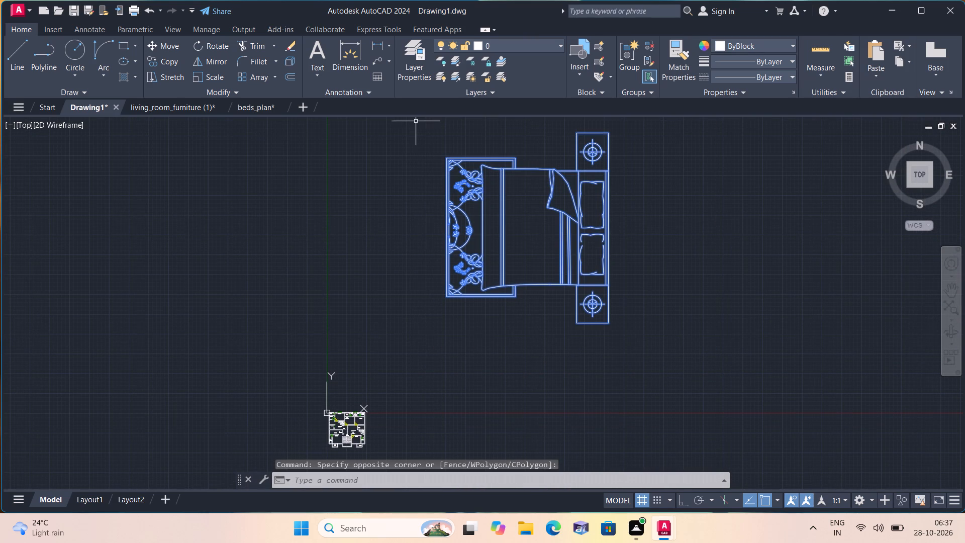
pyautogui.click(212, 73)
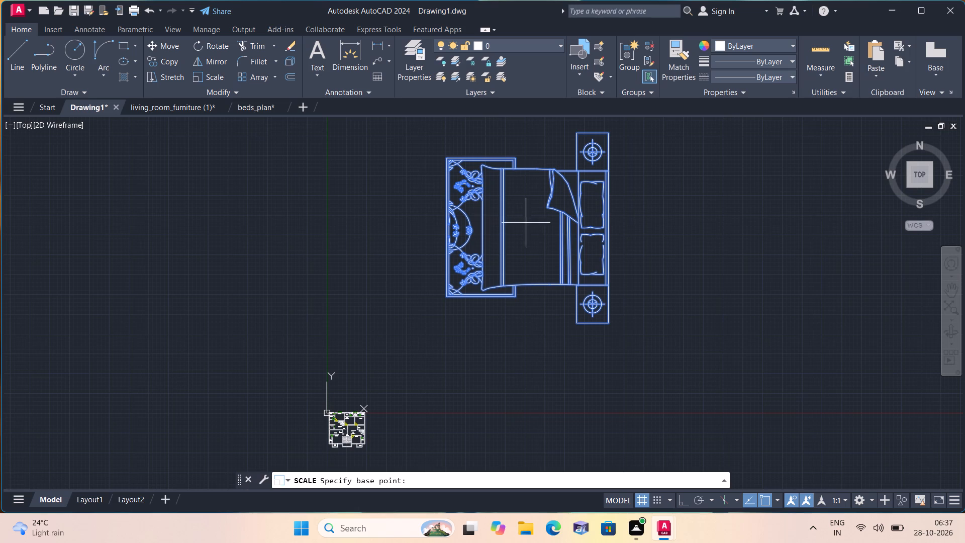
pyautogui.click(505, 233)
pyautogui.scroll(1, 545, 238)
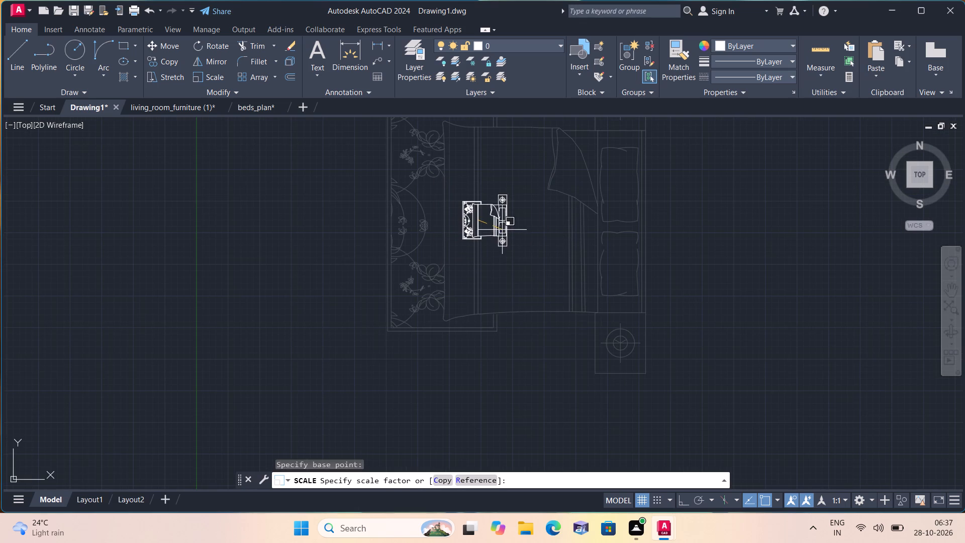
pyautogui.click(502, 230)
# Move the reduced double bed set with rug and side tables to just east of the floor plan.
pyautogui.moveTo(425, 183); pyautogui.dragTo(442, 198)
pyautogui.click(642, 323)
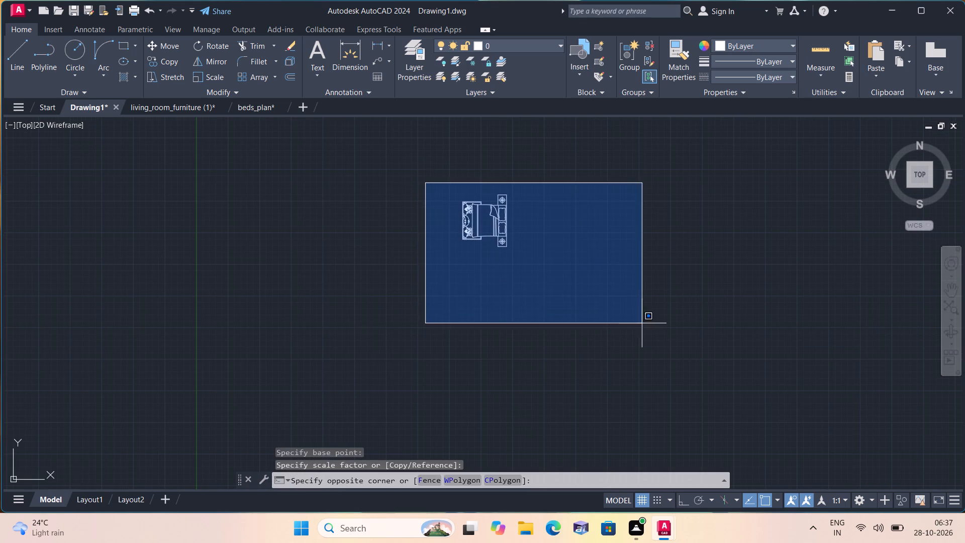
pyautogui.click(163, 42)
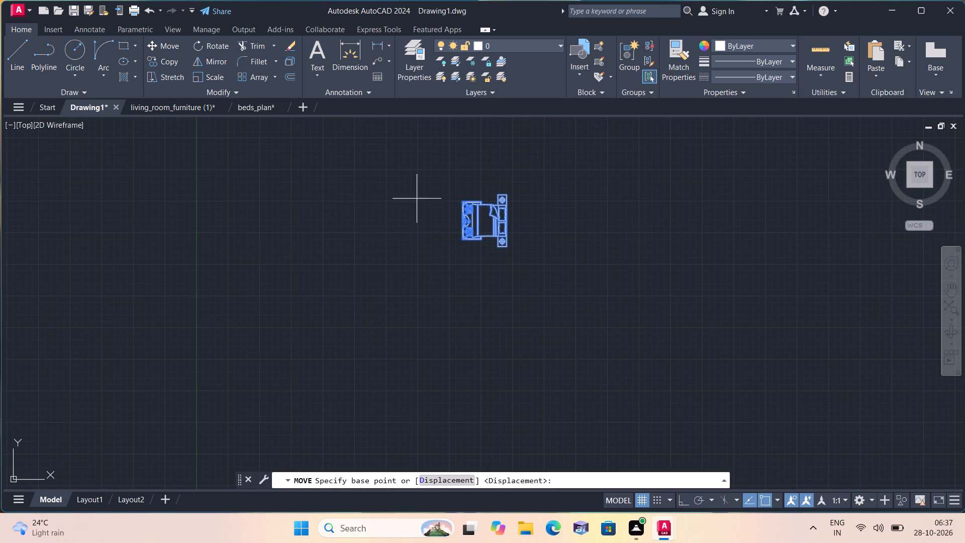
pyautogui.click(468, 228)
pyautogui.scroll(-2, 460, 237)
pyautogui.moveTo(443, 261); pyautogui.dragTo(554, 108, button='middle')
pyautogui.scroll(-1, 593, 77)
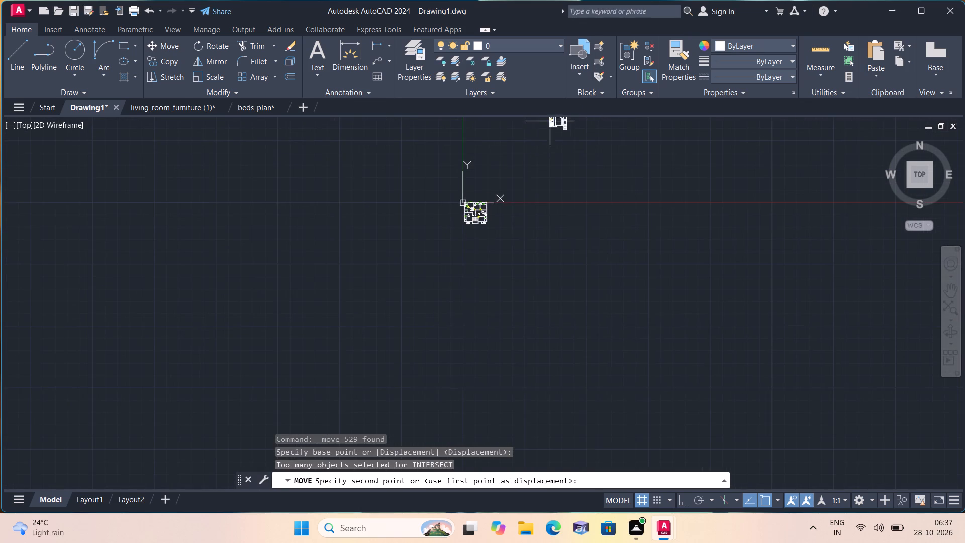
pyautogui.scroll(3, 504, 179)
pyautogui.scroll(4, 422, 250)
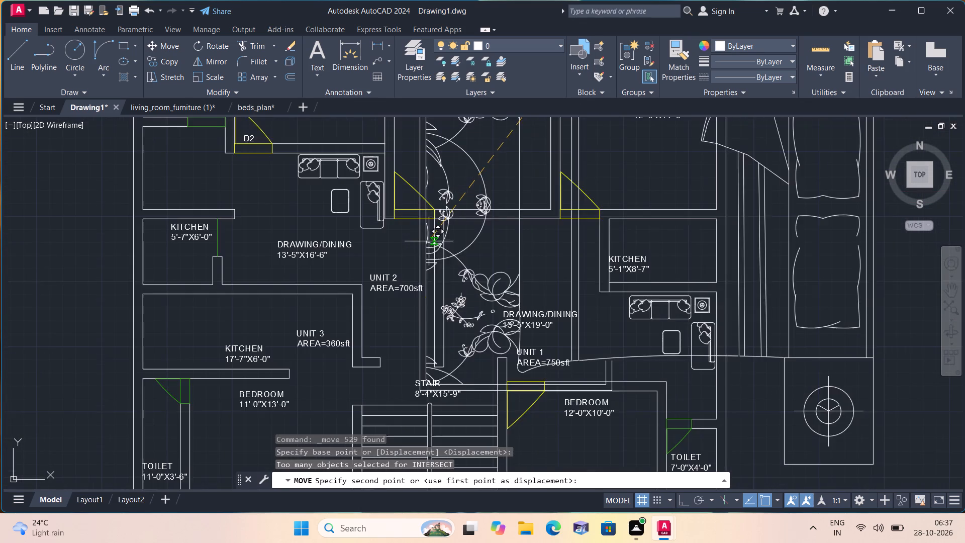
pyautogui.scroll(-1, 673, 219)
pyautogui.moveTo(657, 234); pyautogui.dragTo(519, 275, button='middle')
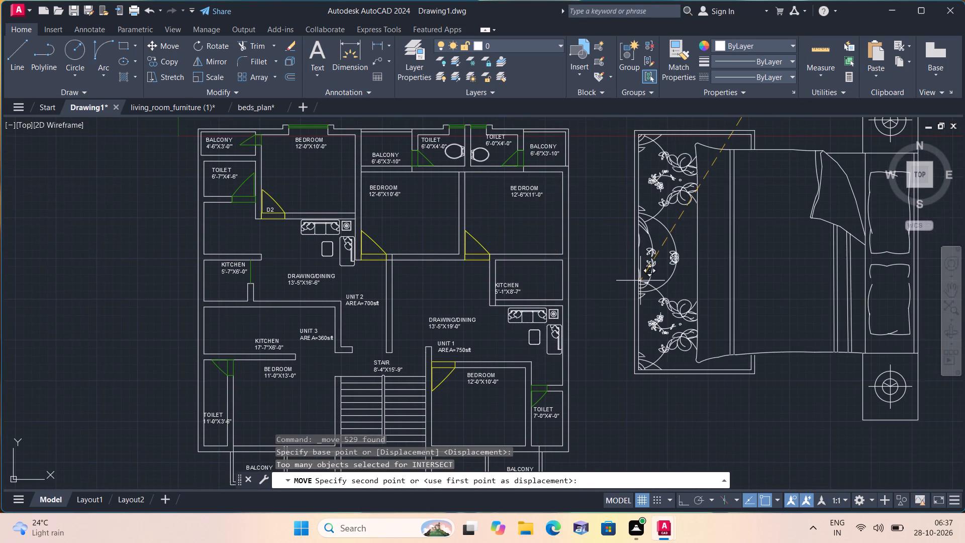
pyautogui.click(667, 272)
# Scale the bed set beside the floor plan down until it is small enough to fit inside a bedroom.
pyautogui.scroll(-1, 667, 272)
pyautogui.moveTo(668, 270); pyautogui.dragTo(560, 268, button='middle')
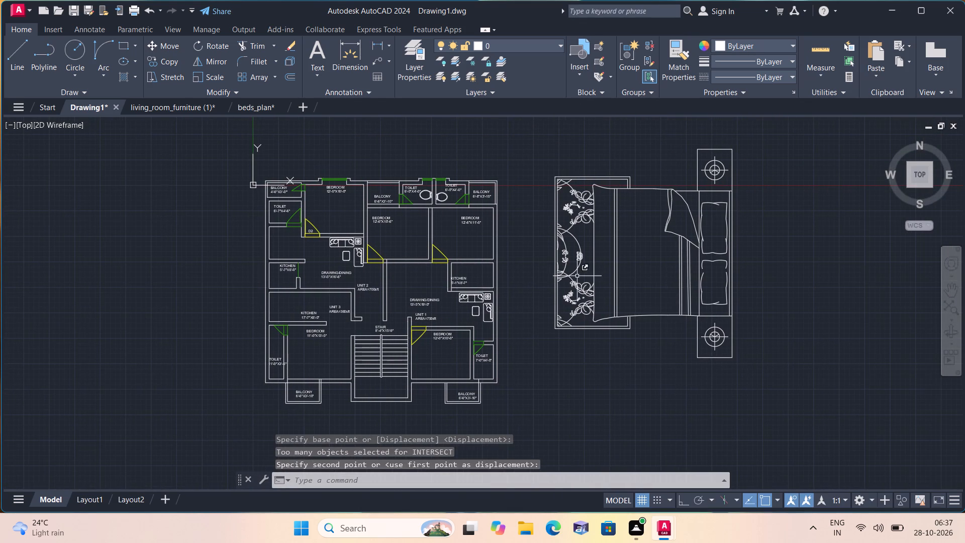
pyautogui.moveTo(763, 374); pyautogui.dragTo(753, 345)
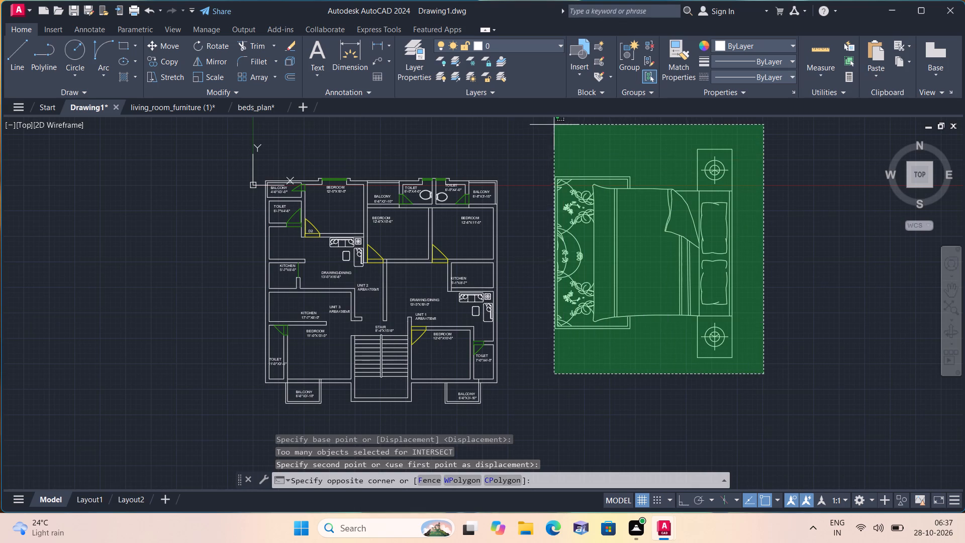
pyautogui.click(550, 122)
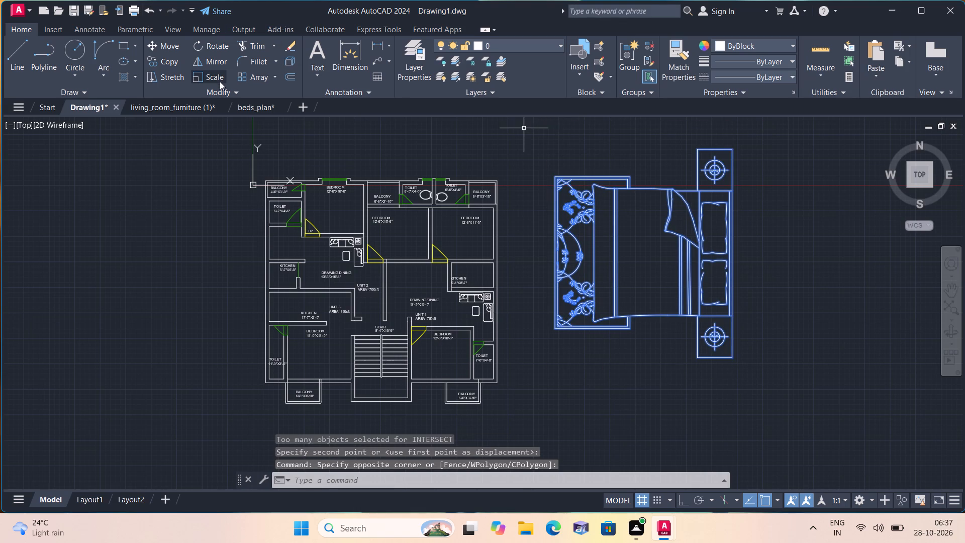
pyautogui.click(218, 75)
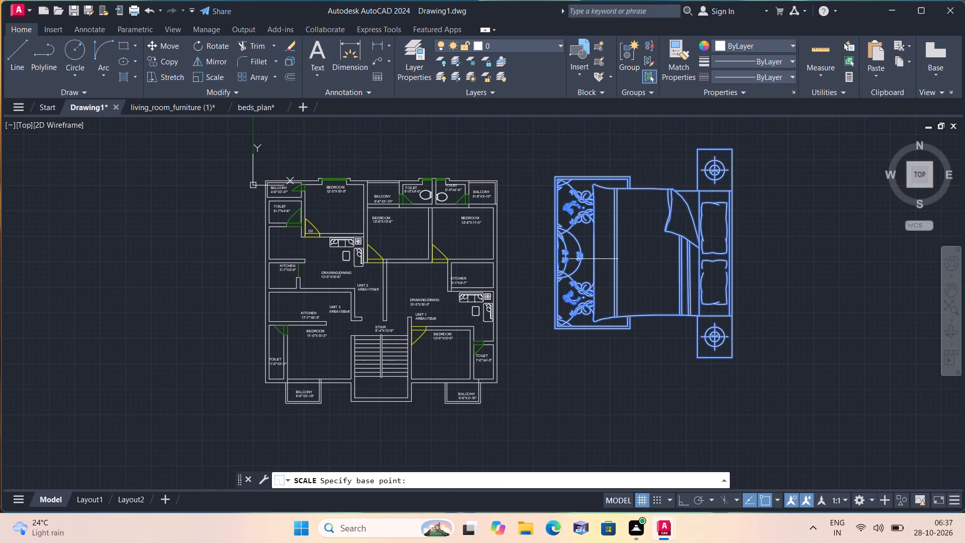
pyautogui.moveTo(626, 261); pyautogui.dragTo(634, 257)
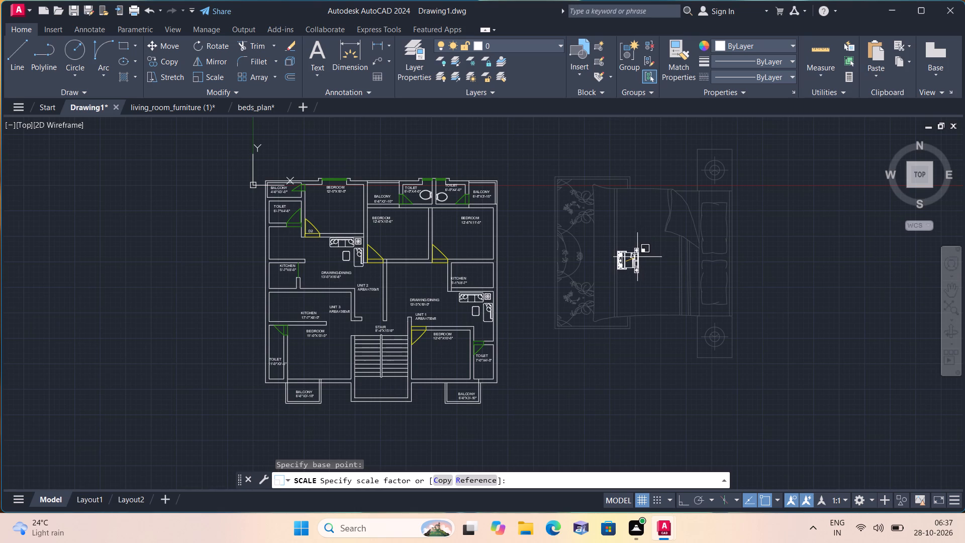
pyautogui.click(637, 257)
# Move the scaled bed set into the 12'-6"X11'-0" bedroom, below its label with the headboard toward the east wall.
pyautogui.moveTo(651, 295); pyautogui.dragTo(643, 288)
pyautogui.click(591, 229)
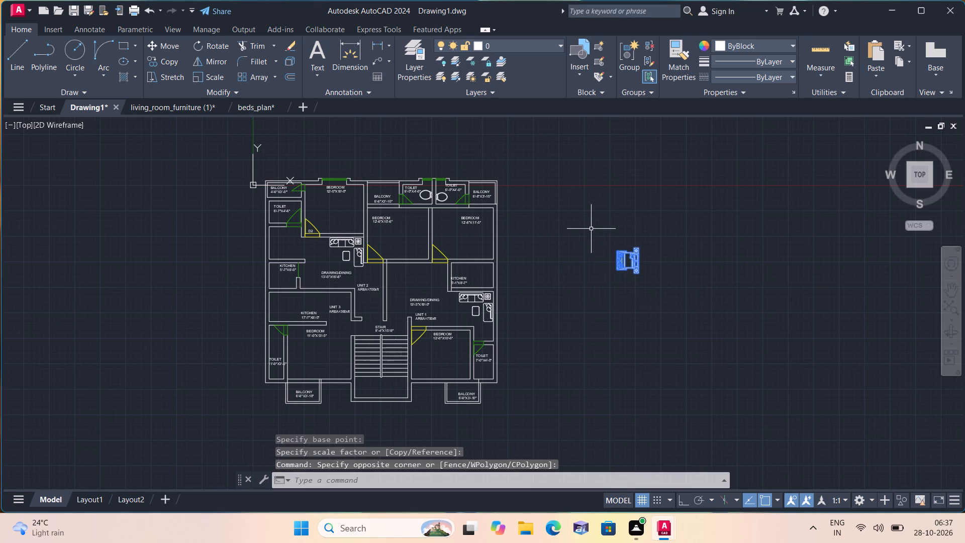
pyautogui.click(158, 42)
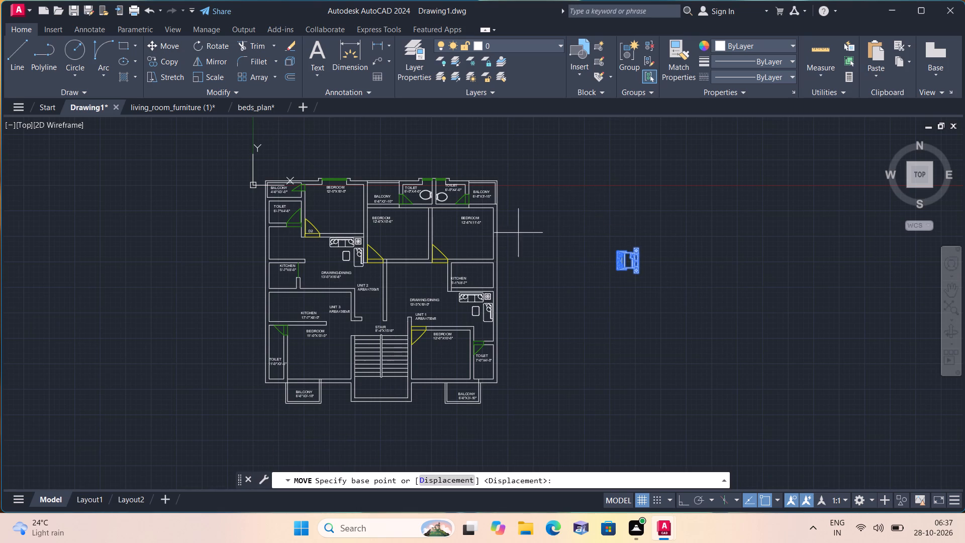
pyautogui.click(621, 257)
pyautogui.scroll(1, 436, 245)
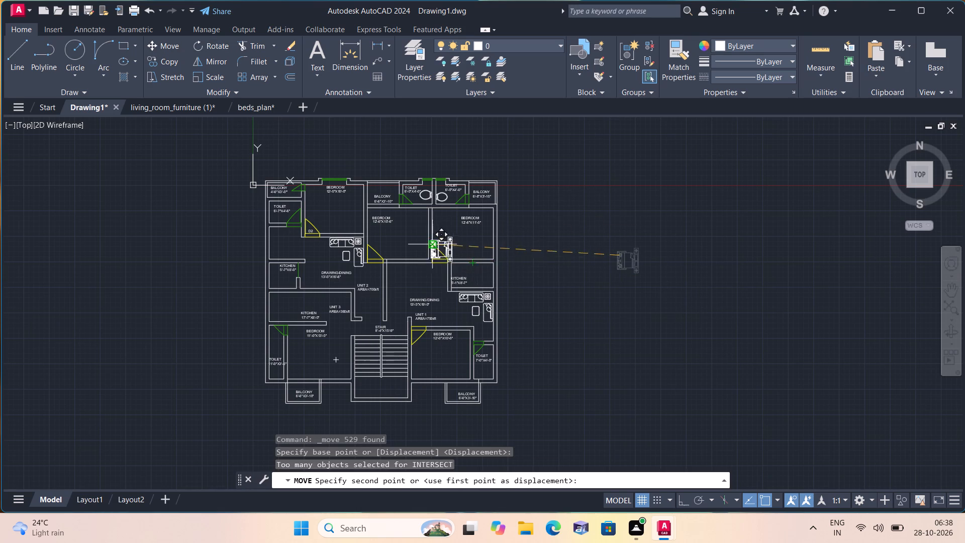
pyautogui.scroll(2, 436, 244)
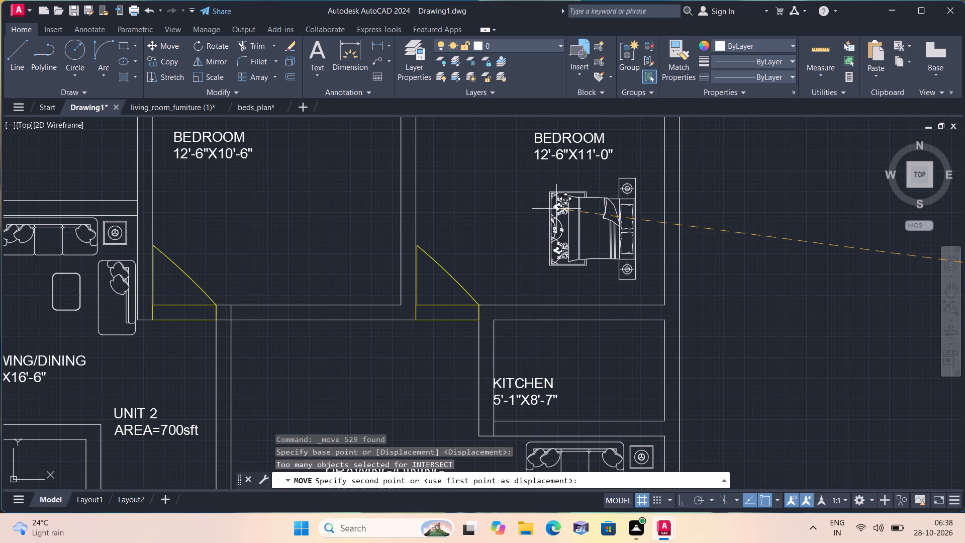
pyautogui.scroll(-1, 569, 200)
pyautogui.moveTo(569, 199); pyautogui.dragTo(589, 240, button='middle')
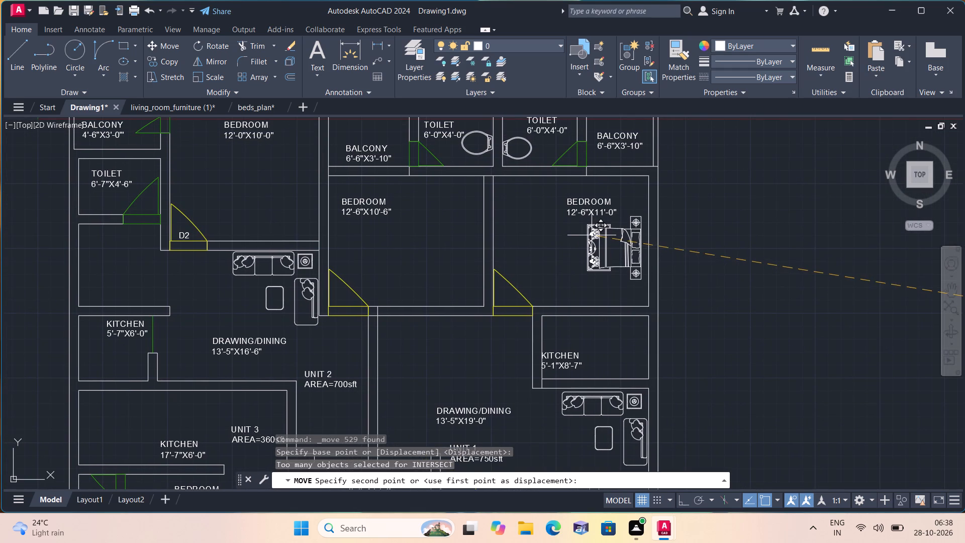
pyautogui.click(584, 238)
# Copy the bed set from the 12'-6"X11'-0" bedroom into the northern 12'-0"X10'-0" bedroom and the 12'-6"X10'-6" bedroom.
pyautogui.scroll(2, 602, 247)
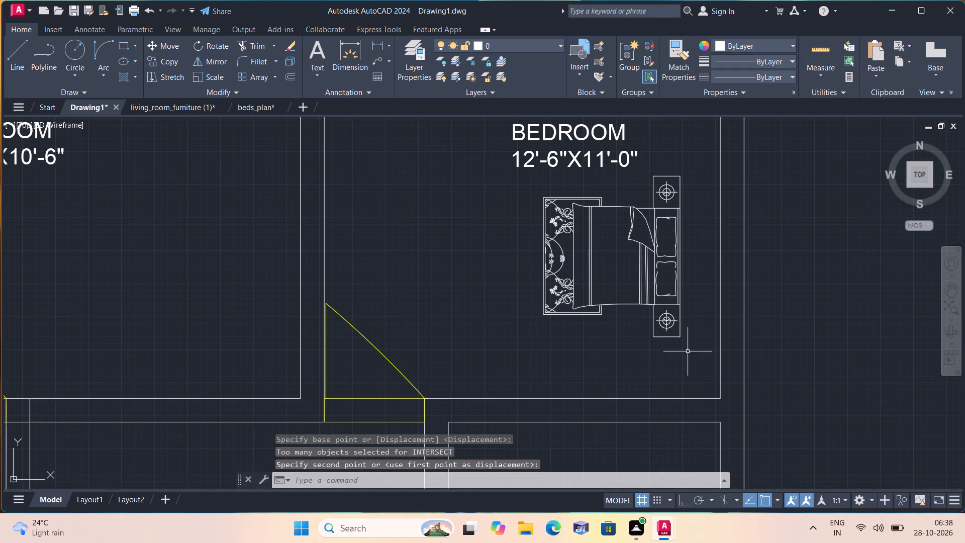
pyautogui.moveTo(687, 351); pyautogui.dragTo(684, 339)
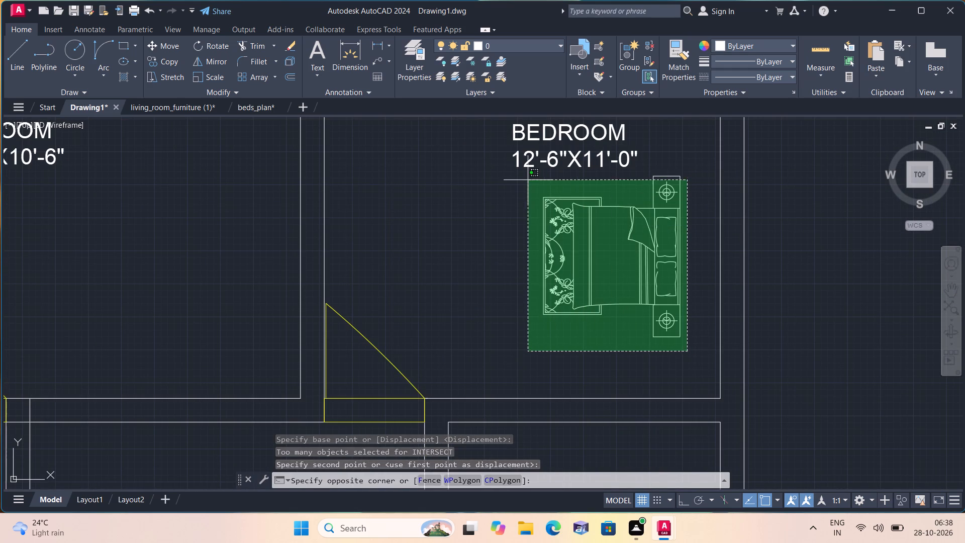
pyautogui.click(528, 180)
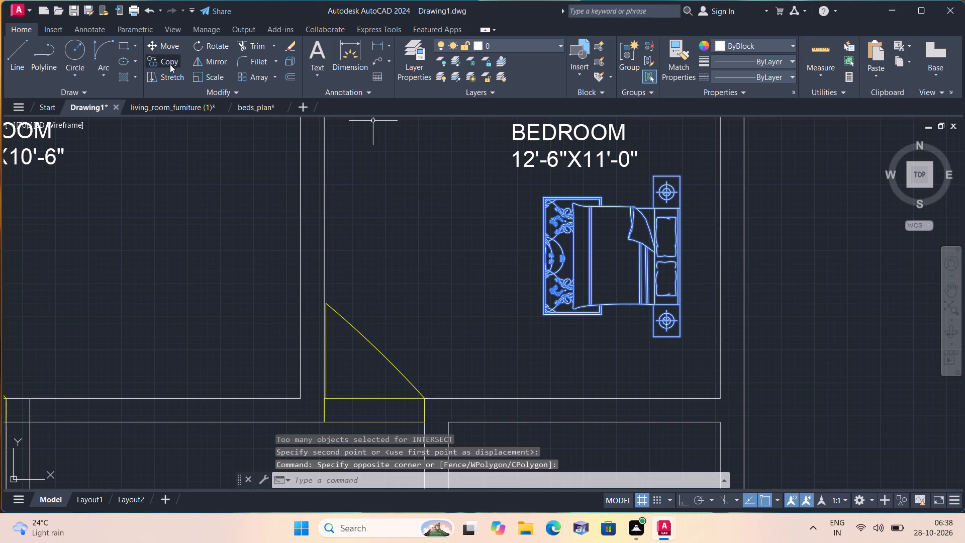
pyautogui.click(170, 64)
pyautogui.click(592, 229)
pyautogui.scroll(-2, 588, 225)
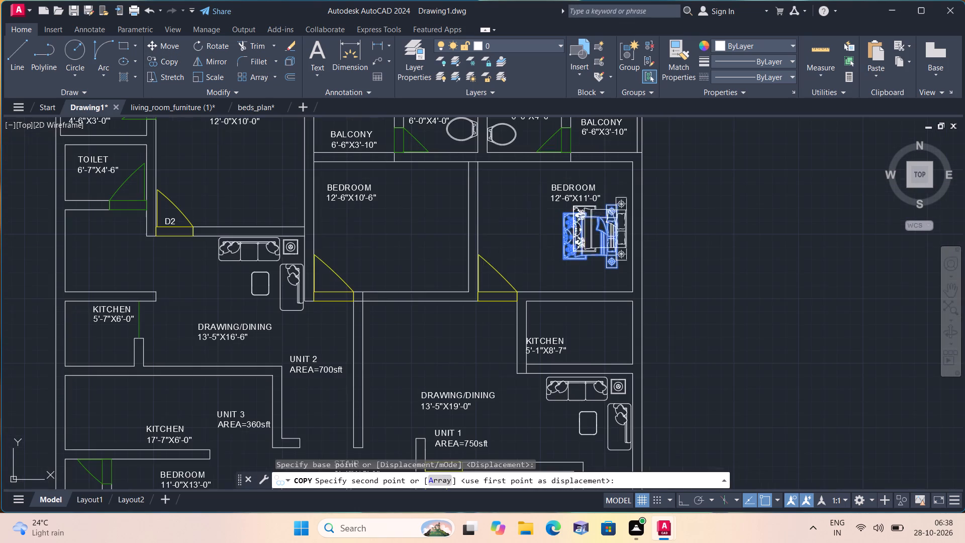
pyautogui.moveTo(231, 170); pyautogui.dragTo(313, 225, button='middle')
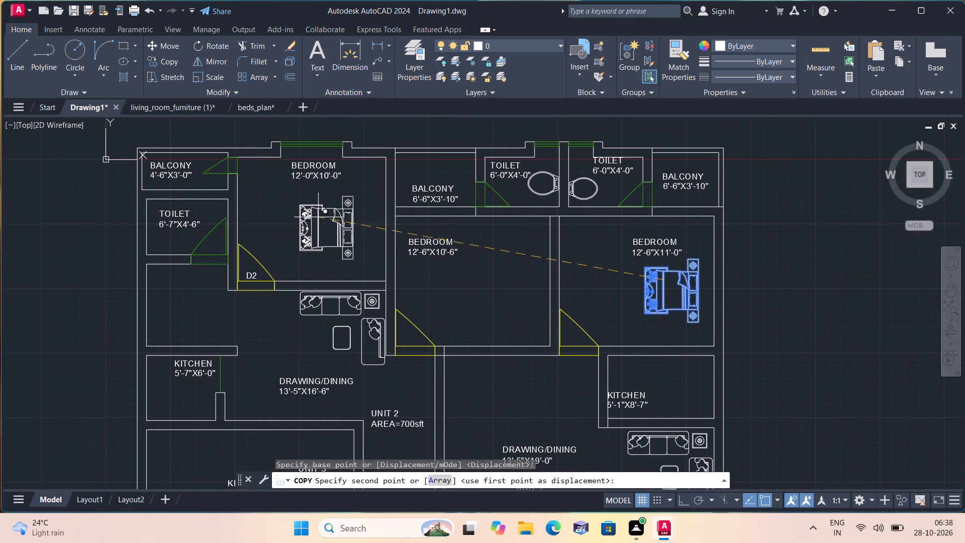
pyautogui.click(339, 203)
pyautogui.moveTo(312, 313); pyautogui.dragTo(310, 298, button='middle')
pyautogui.scroll(-1, 312, 313)
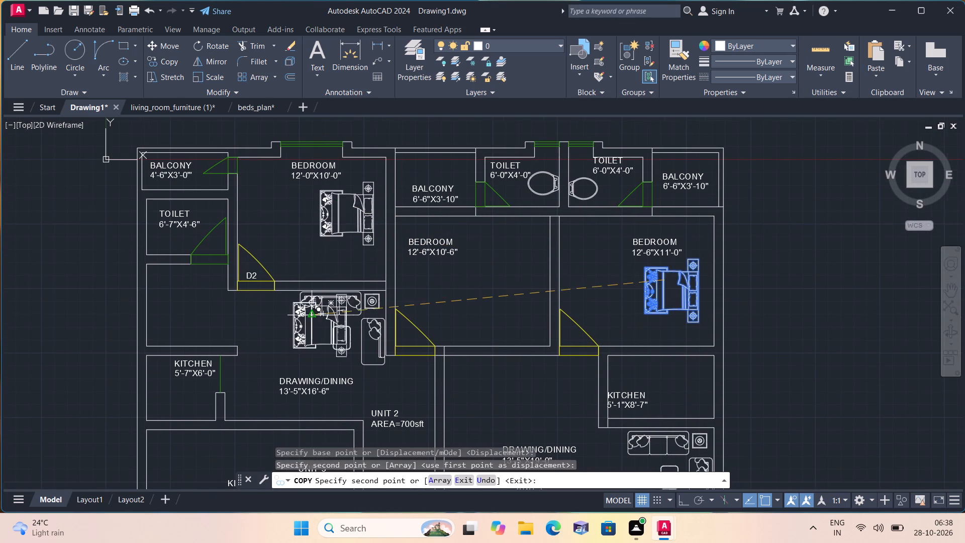
pyautogui.moveTo(310, 298); pyautogui.dragTo(320, 269, button='middle')
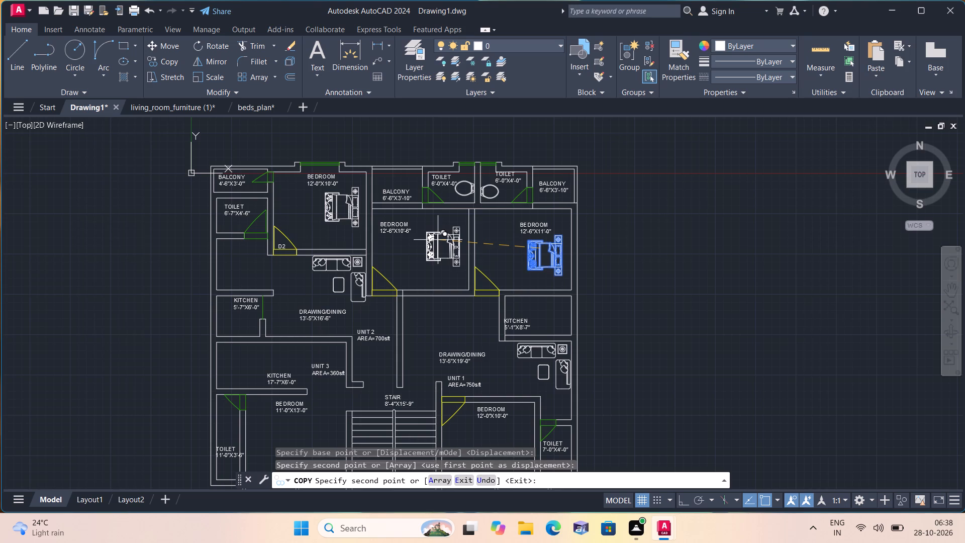
pyautogui.click(438, 240)
# Place further bed set copies in Unit 1's southern 12'-0"X10'-0" bedroom and Unit 3's 11'-0"X13'-0" bedroom, ending the copying.
pyautogui.scroll(-1, 446, 217)
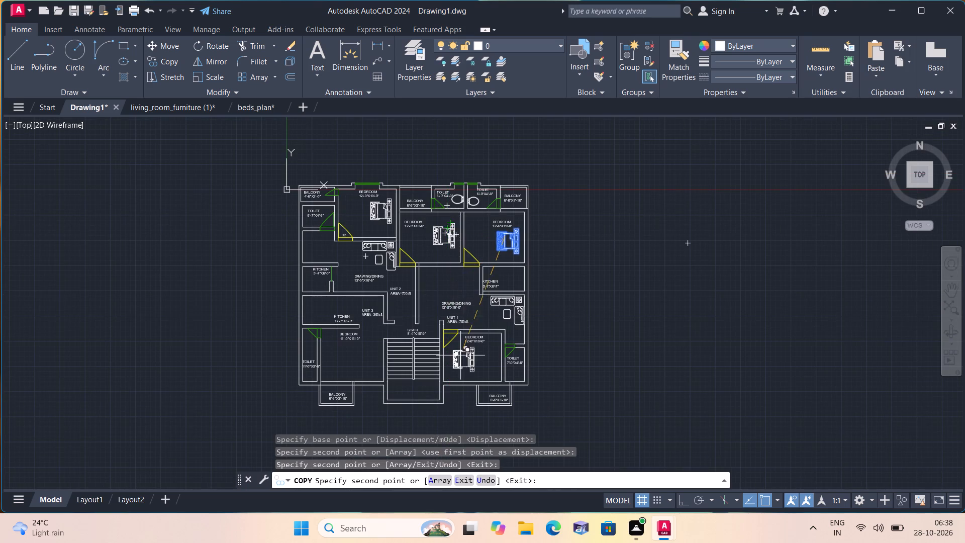
pyautogui.scroll(2, 470, 364)
pyautogui.click(492, 357)
pyautogui.scroll(-2, 542, 238)
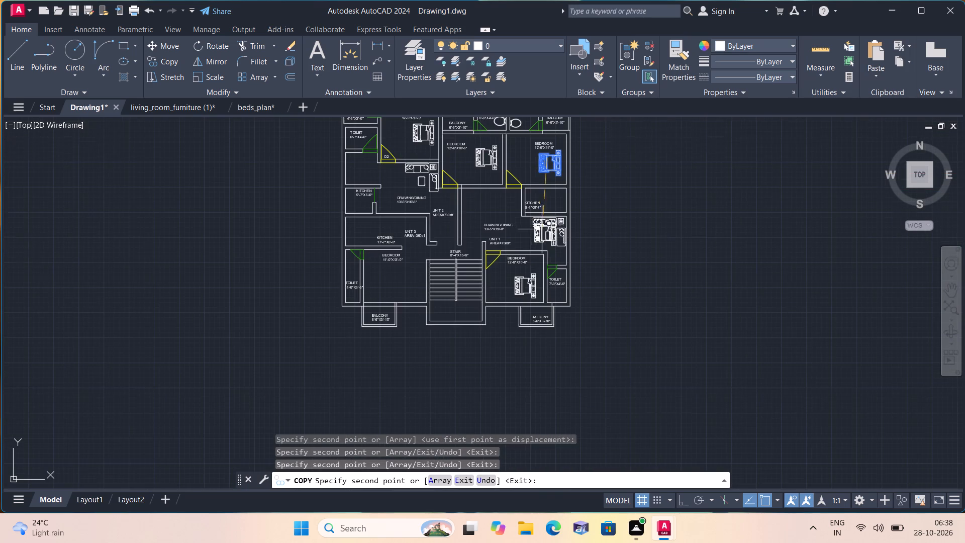
pyautogui.scroll(1, 387, 265)
pyautogui.scroll(1, 403, 320)
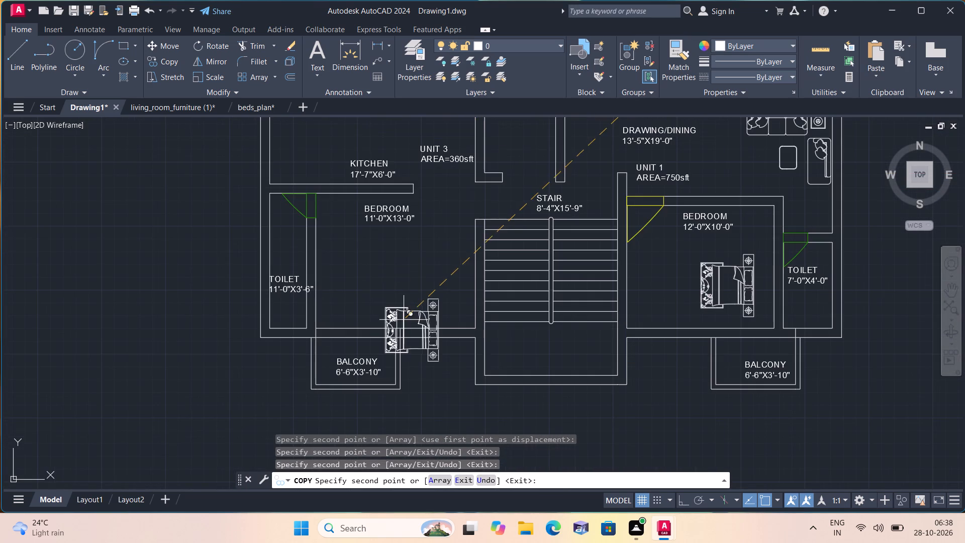
pyautogui.click(425, 267)
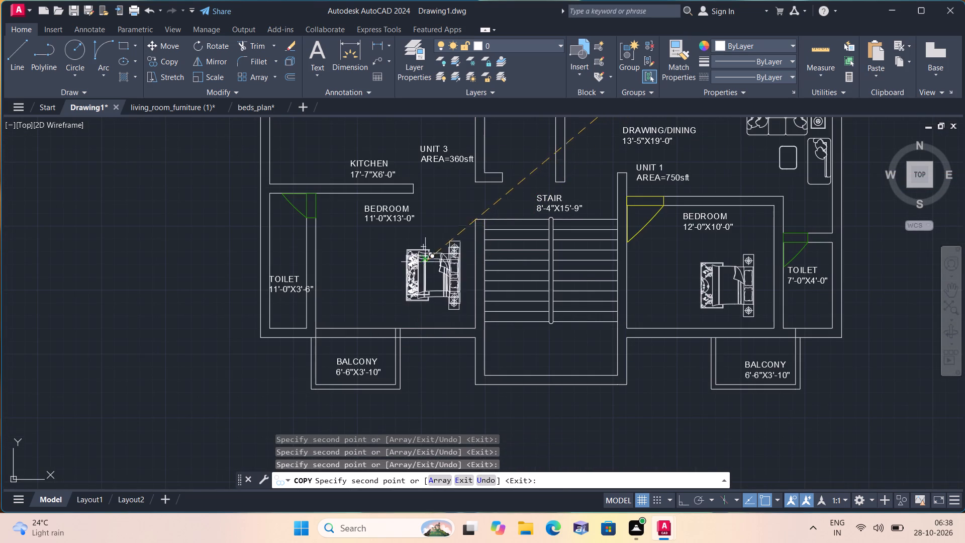
pyautogui.scroll(-1, 471, 233)
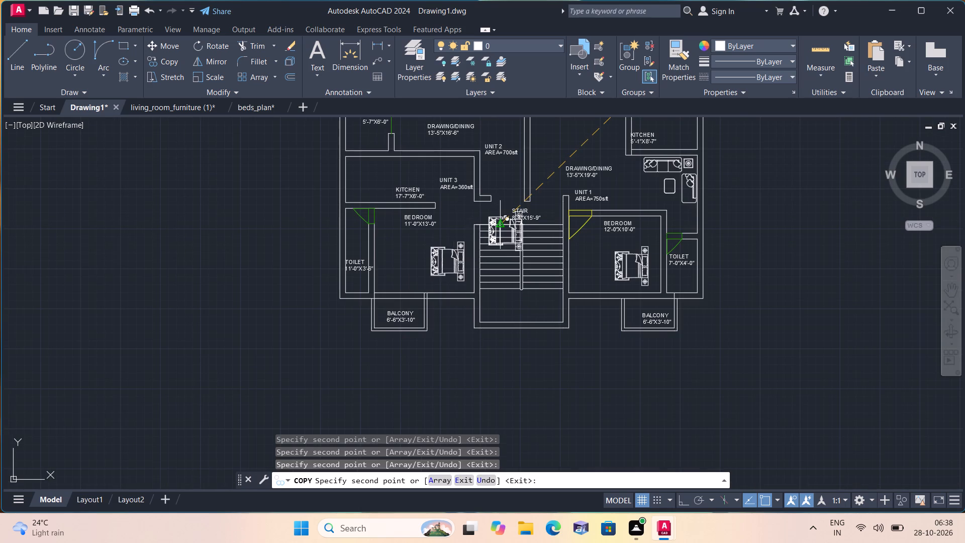
pyautogui.press('Escape')
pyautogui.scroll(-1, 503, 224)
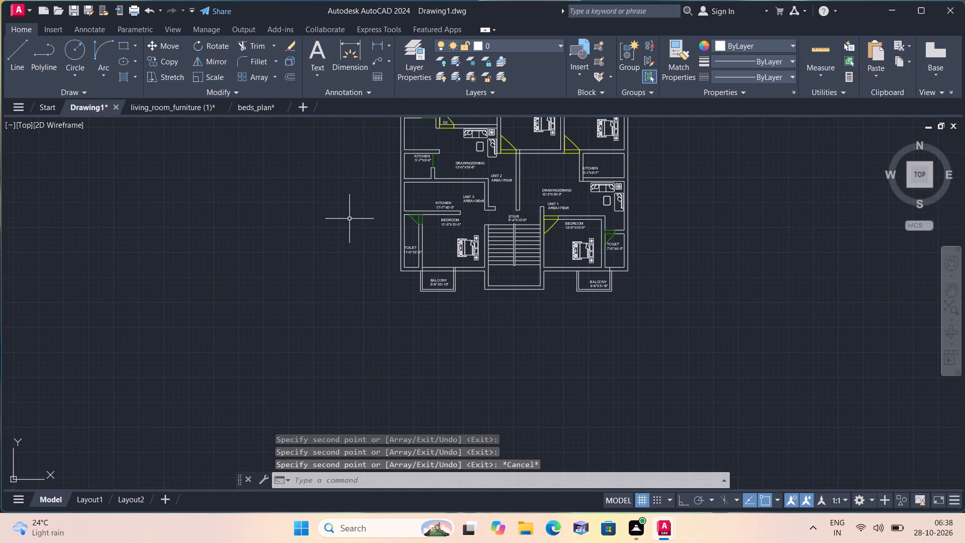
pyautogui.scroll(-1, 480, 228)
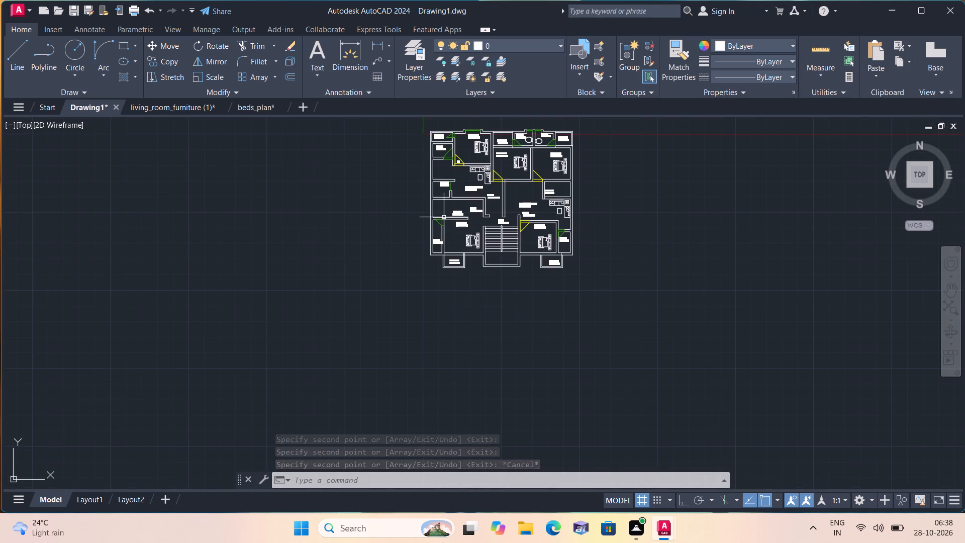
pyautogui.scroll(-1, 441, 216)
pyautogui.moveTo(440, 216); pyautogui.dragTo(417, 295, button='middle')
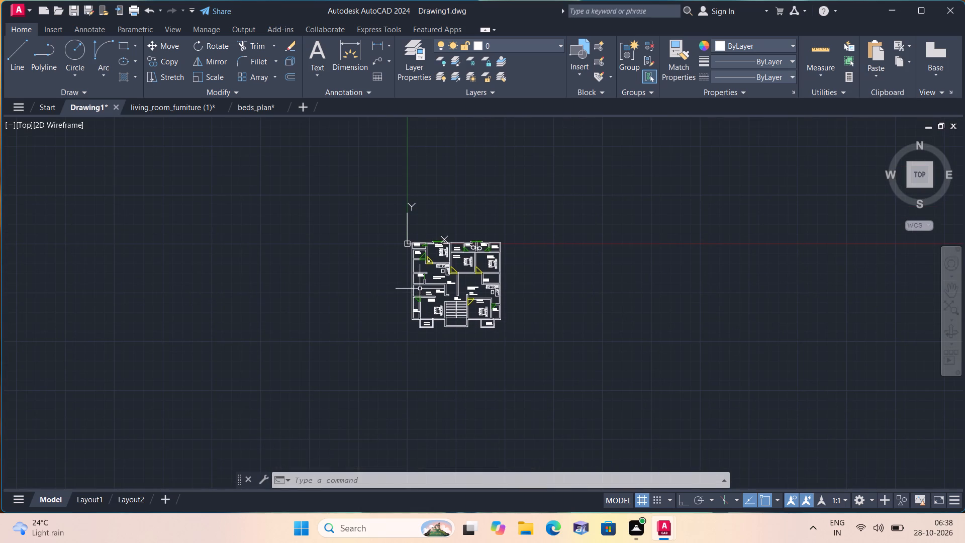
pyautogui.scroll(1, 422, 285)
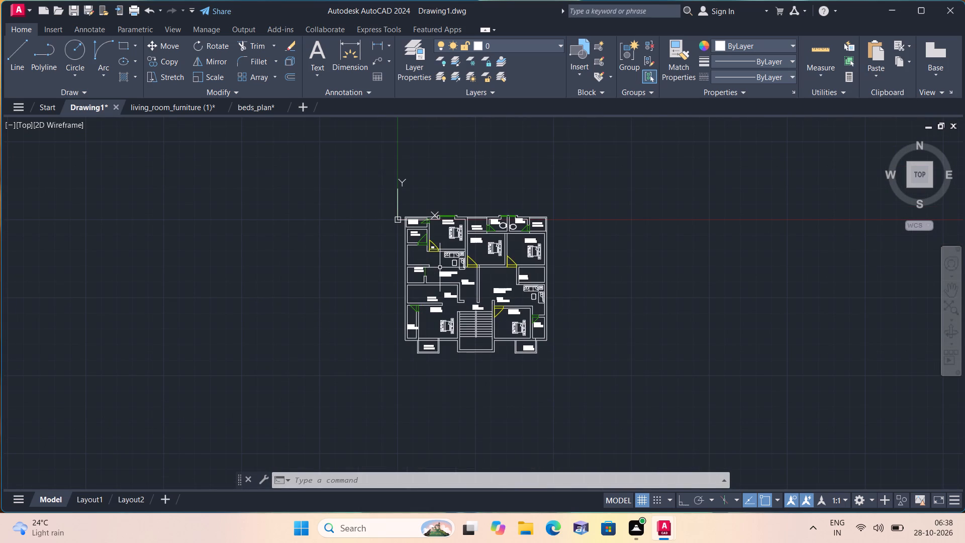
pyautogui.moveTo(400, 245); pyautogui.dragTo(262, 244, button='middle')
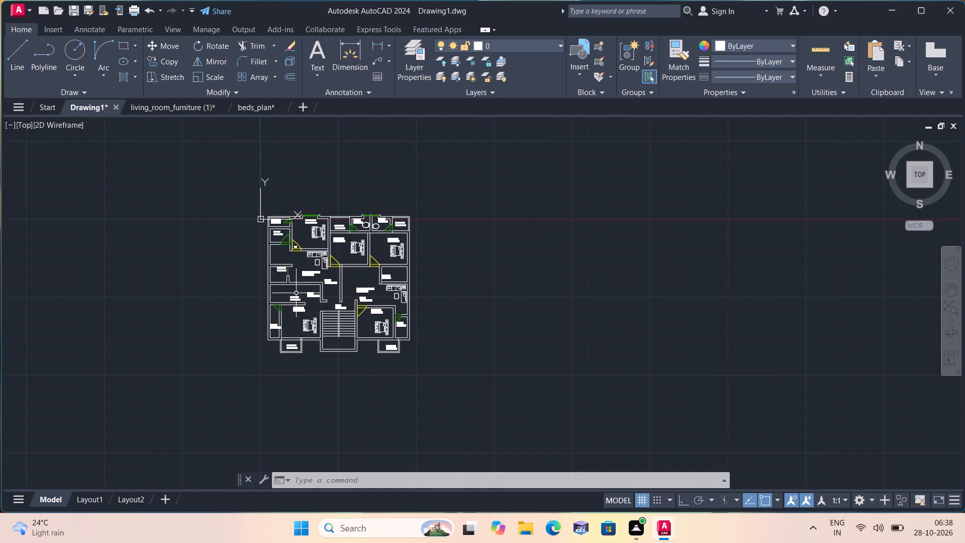
# Open the recent library drawing wardrobe_2.dwg.
pyautogui.click(19, 11)
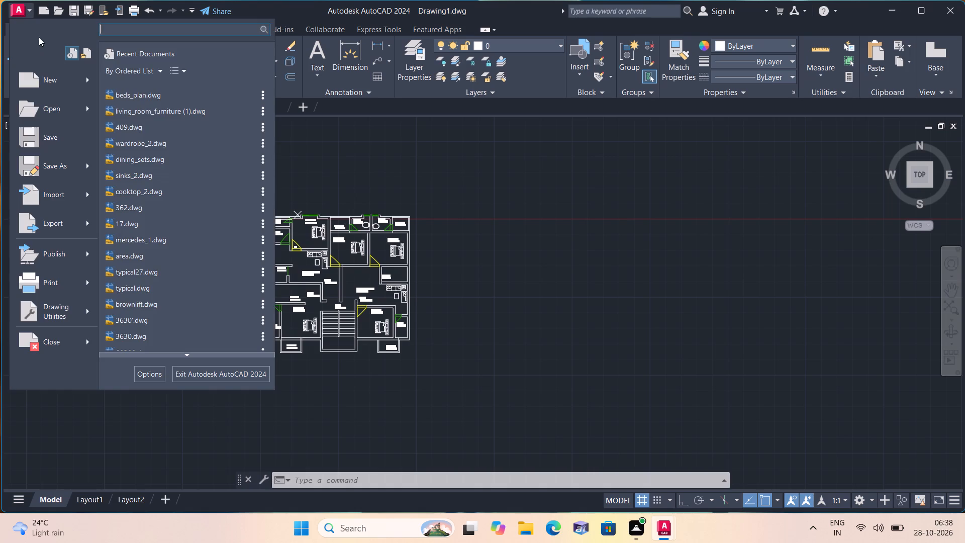
pyautogui.click(136, 143)
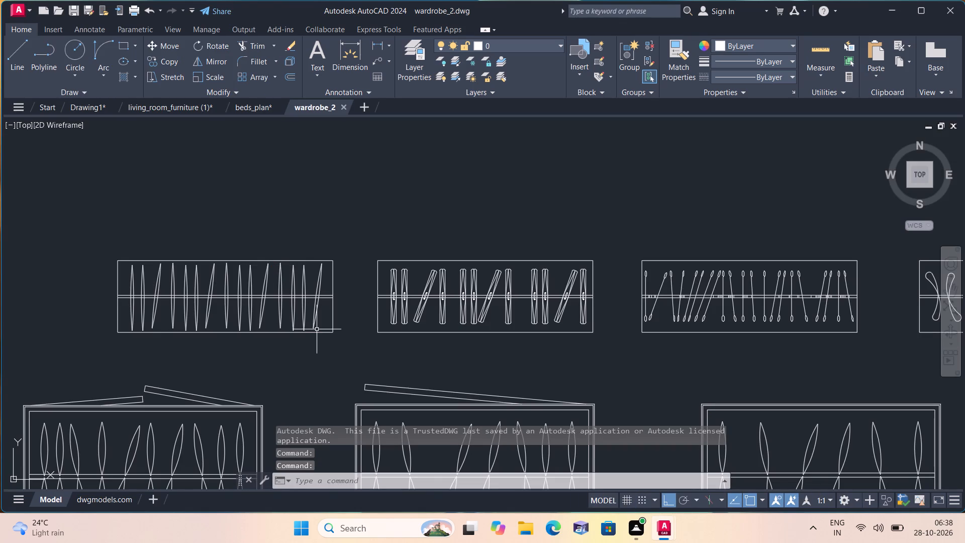
# Copy the westernmost plain rectangular wardrobe above the open-door wardrobes into Drawing1, placing it east of the floor plan.
pyautogui.click(336, 340)
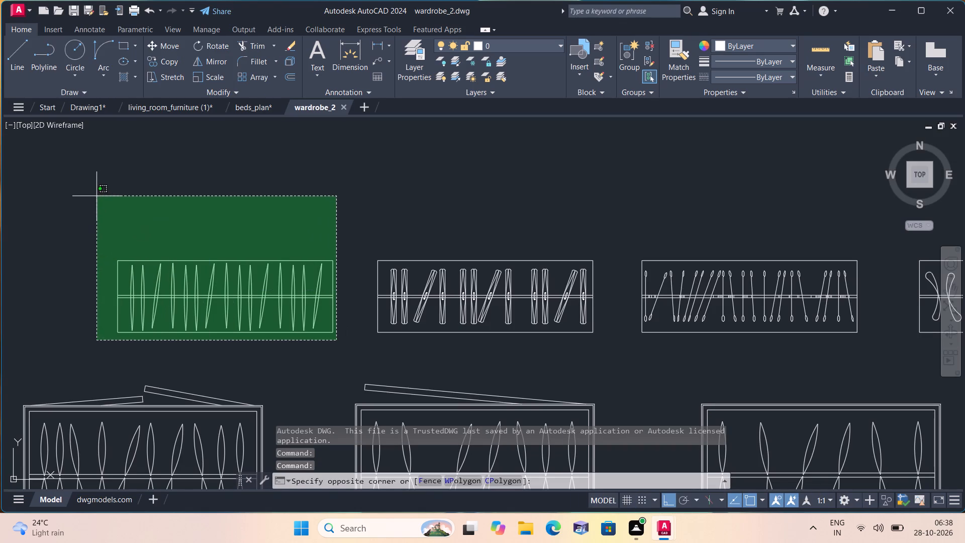
pyautogui.click(96, 196)
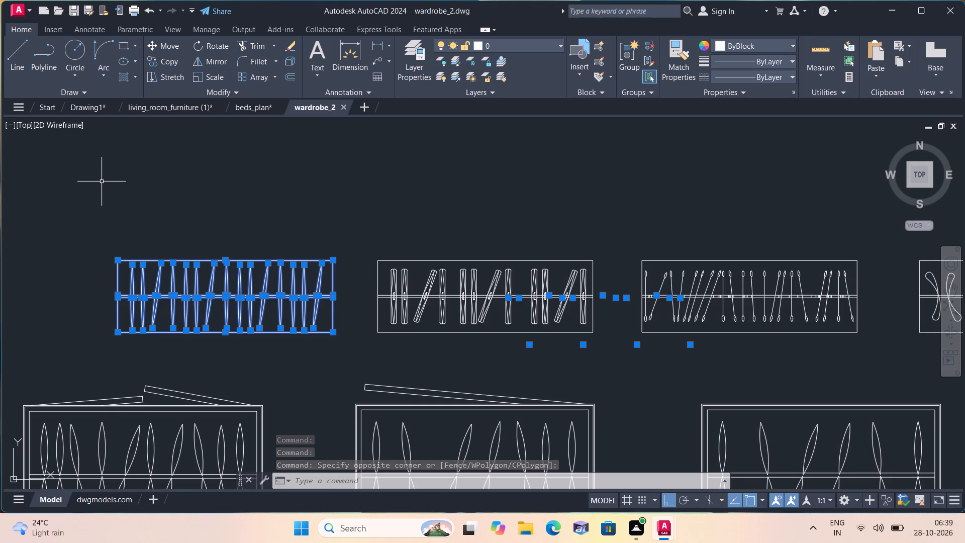
pyautogui.hotkey('ctrl', 'c')
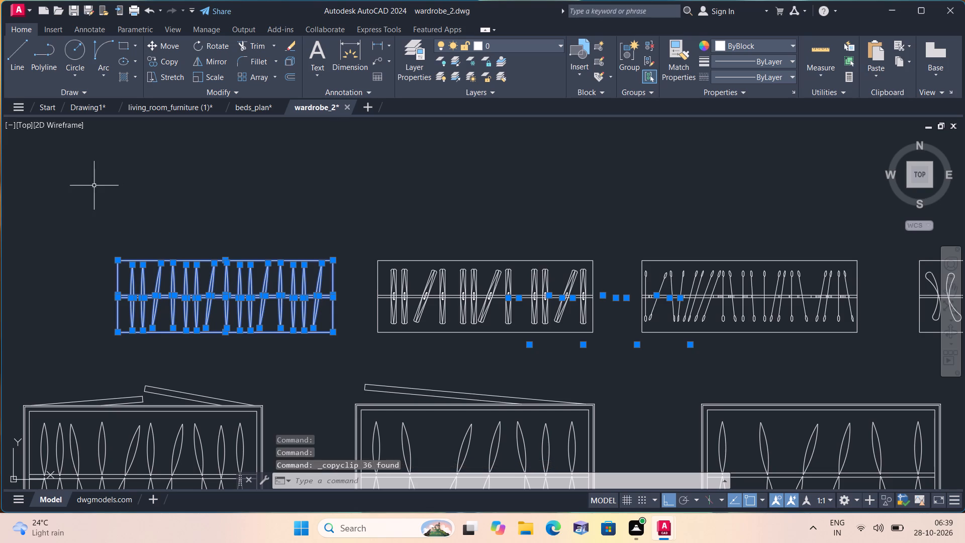
pyautogui.click(89, 103)
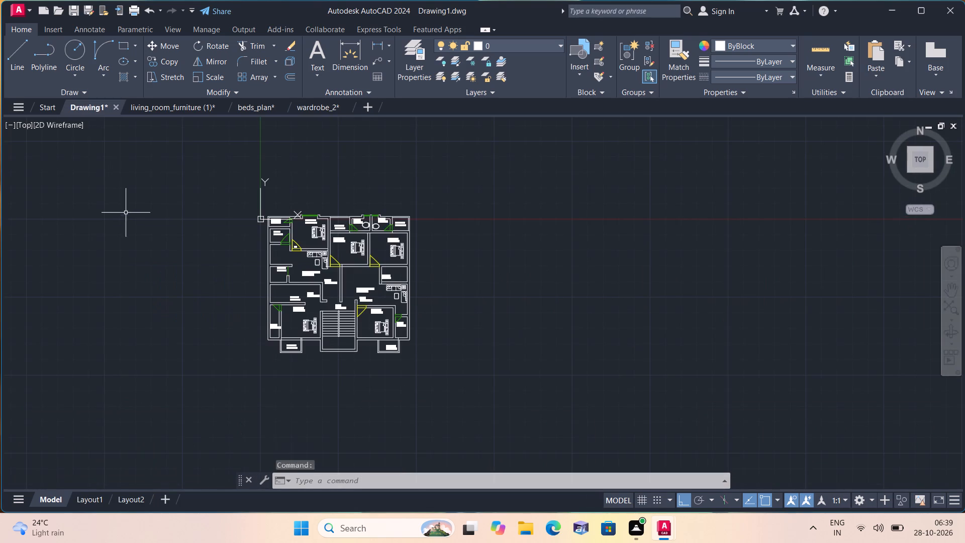
pyautogui.hotkey('ctrl', 'v')
pyautogui.scroll(-2, 192, 287)
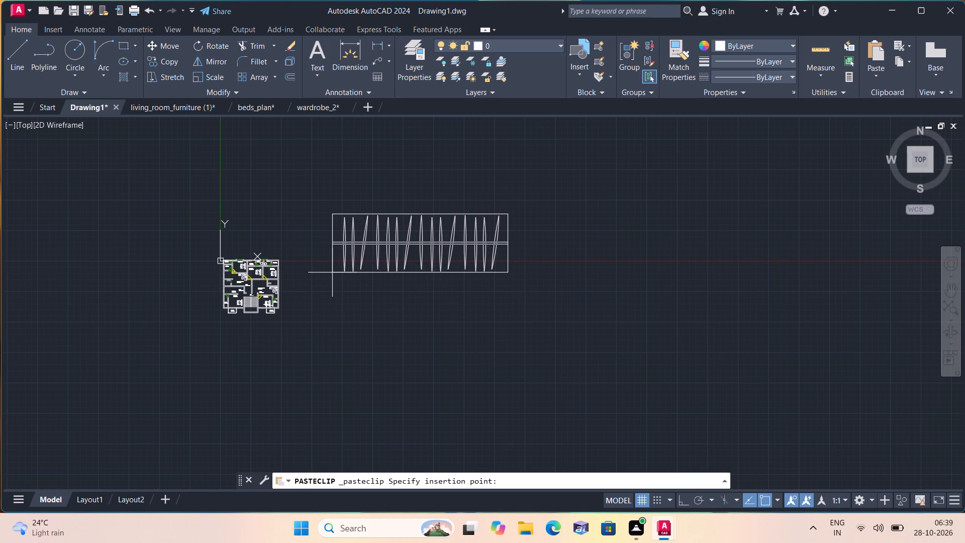
pyautogui.click(332, 272)
# Open dining_sets.dwg and copy the six-chair marble-topped dining set into Drawing1, just east of the wardrobe.
pyautogui.click(15, 14)
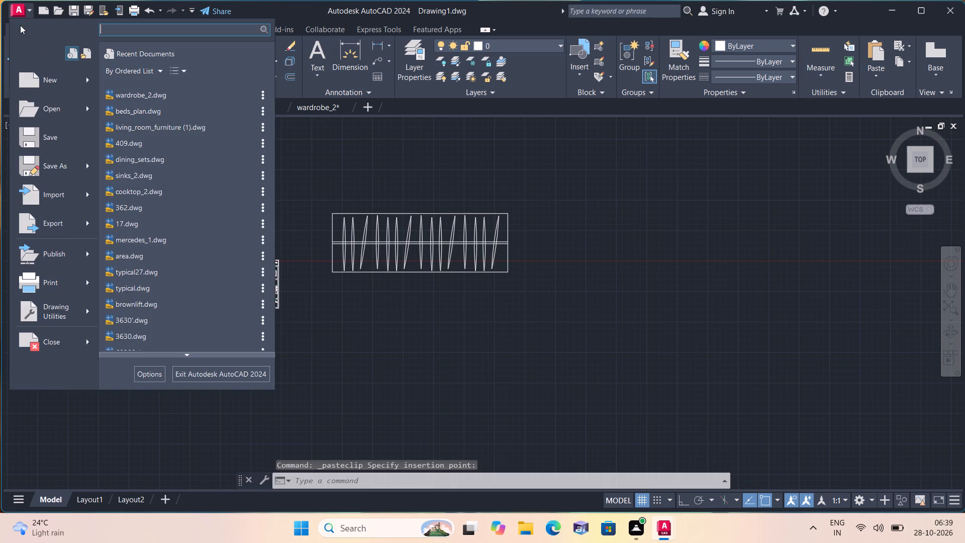
pyautogui.click(138, 158)
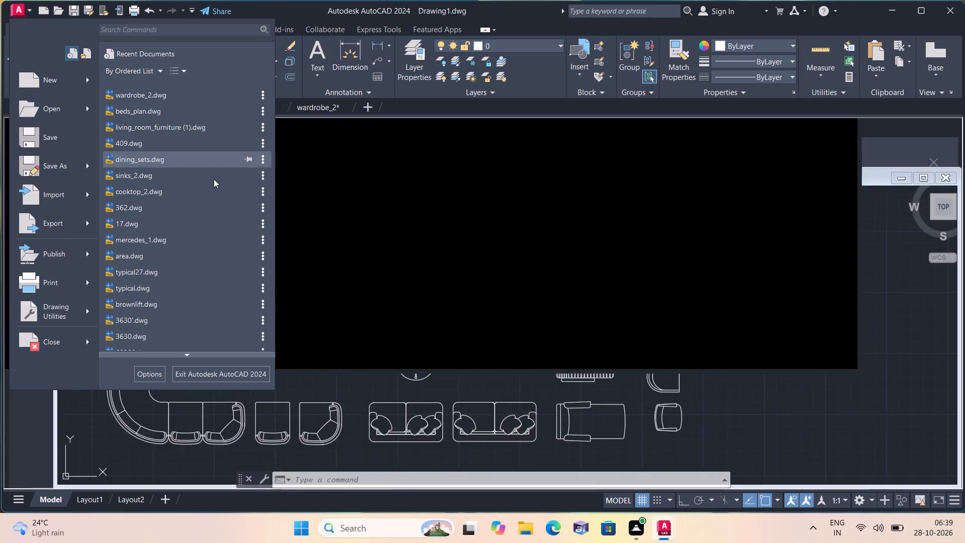
pyautogui.scroll(-5, 325, 243)
pyautogui.scroll(1, 394, 255)
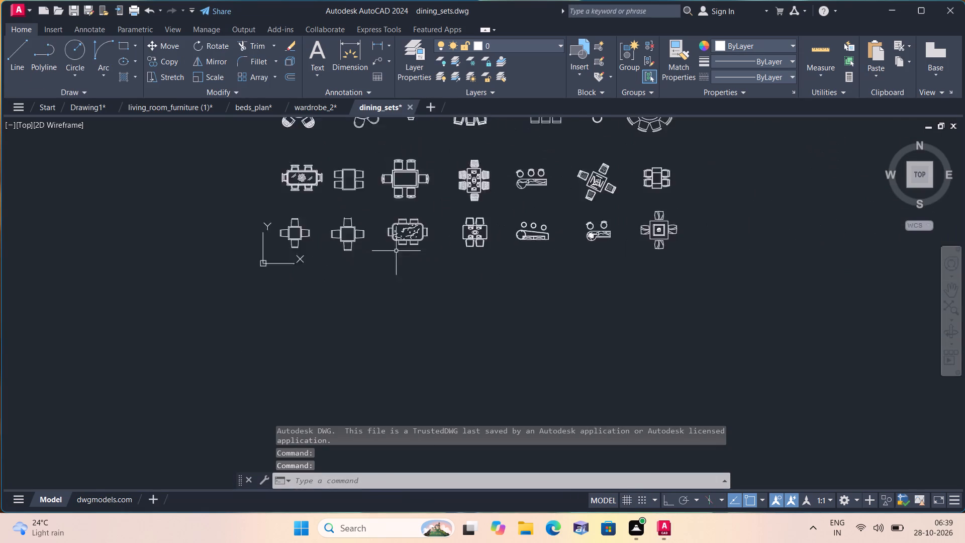
pyautogui.scroll(2, 398, 246)
pyautogui.click(356, 183)
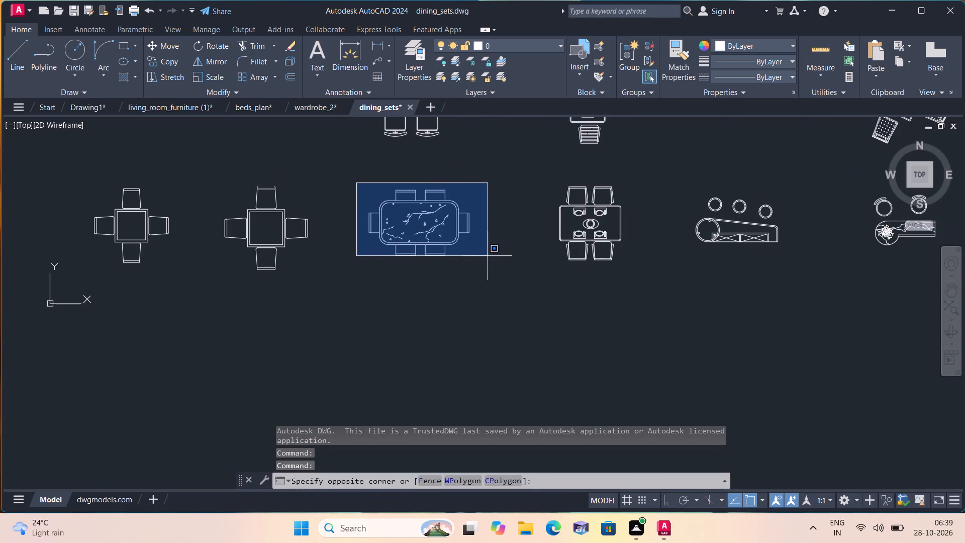
pyautogui.click(496, 269)
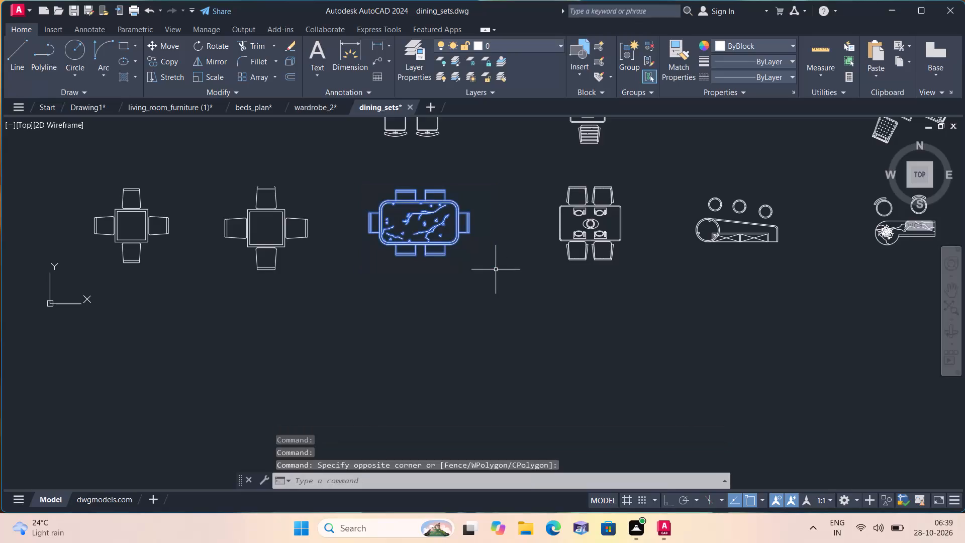
pyautogui.hotkey('ctrl', 'c')
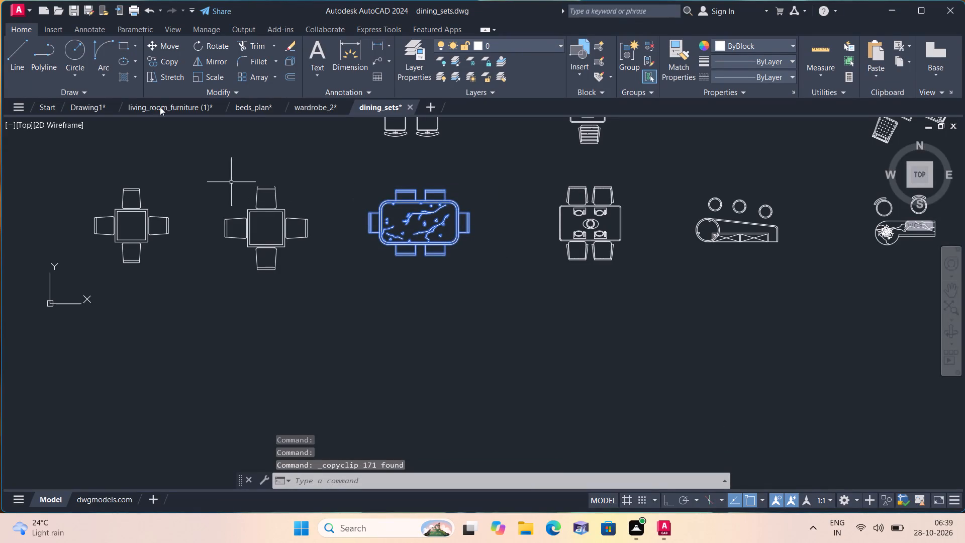
pyautogui.click(88, 105)
pyautogui.hotkey('ctrl', 'v')
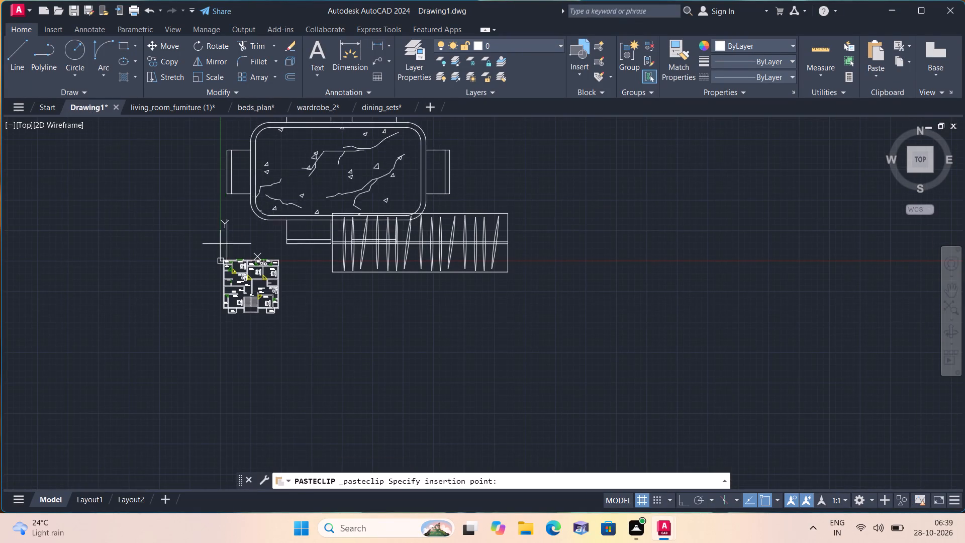
pyautogui.scroll(-1, 369, 229)
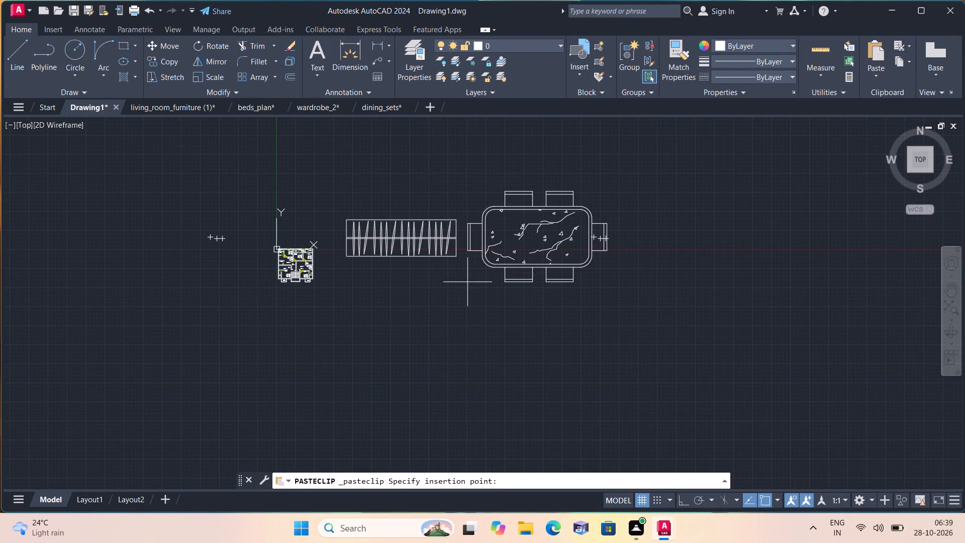
pyautogui.click(475, 282)
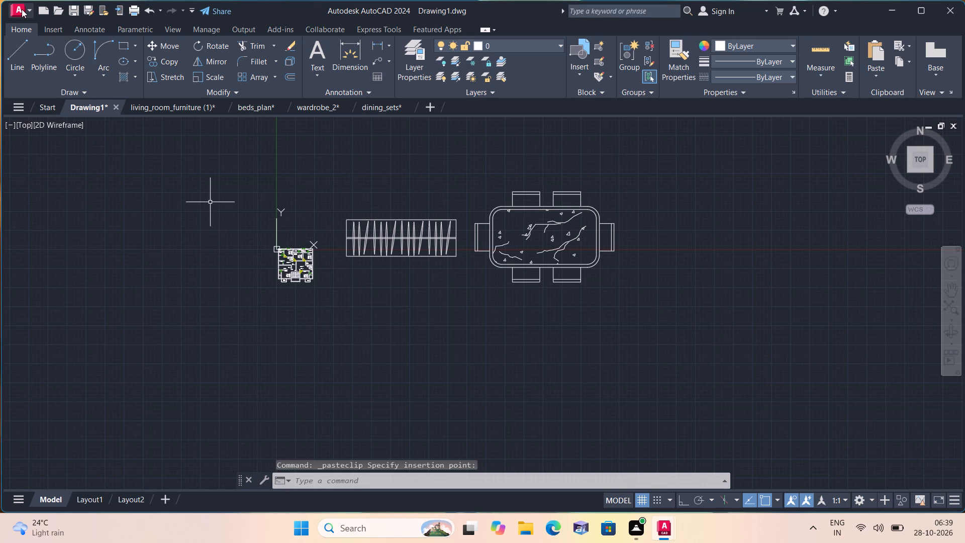
# Open cooktop_2.dwg and copy the rectangular three-burner cooktop with three round knobs into Drawing1, northwest of the floor plan.
pyautogui.click(22, 9)
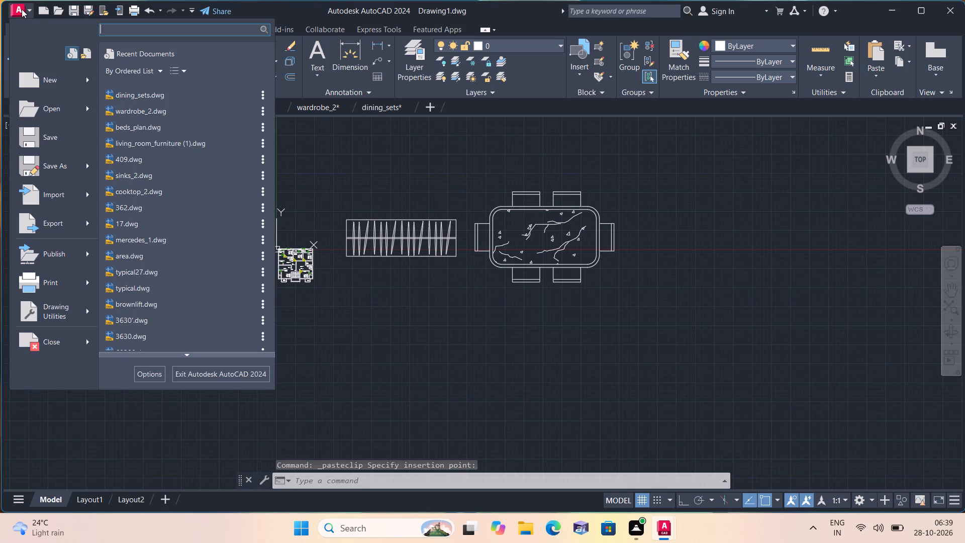
pyautogui.click(152, 189)
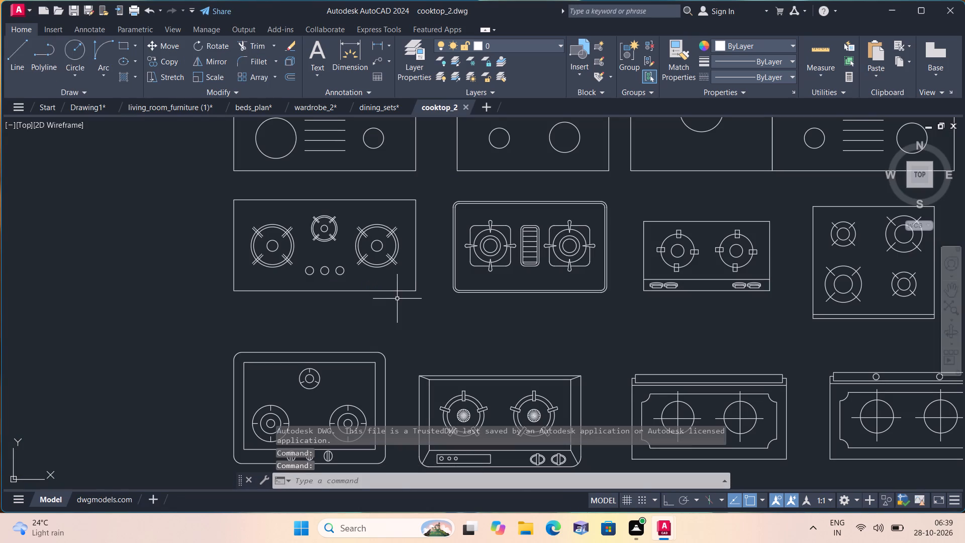
pyautogui.click(407, 297)
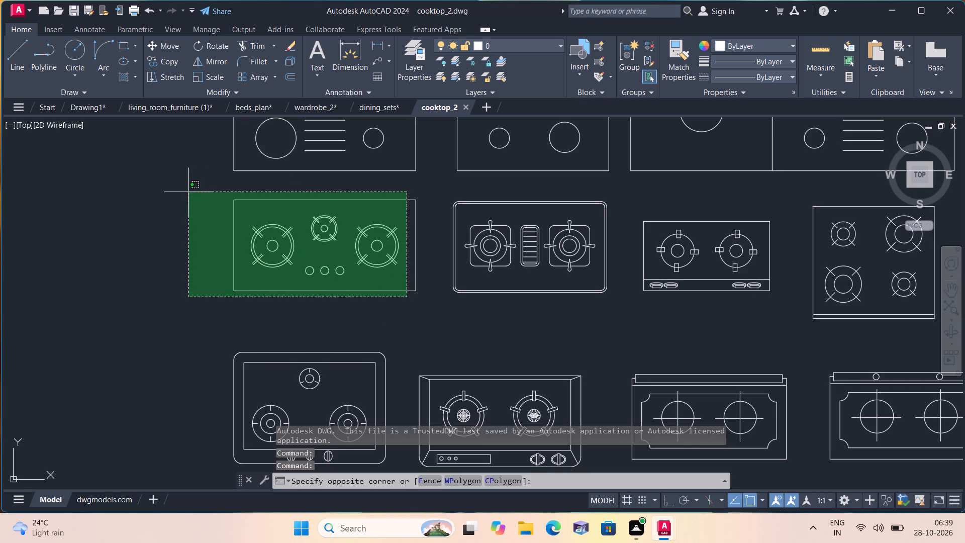
pyautogui.click(186, 192)
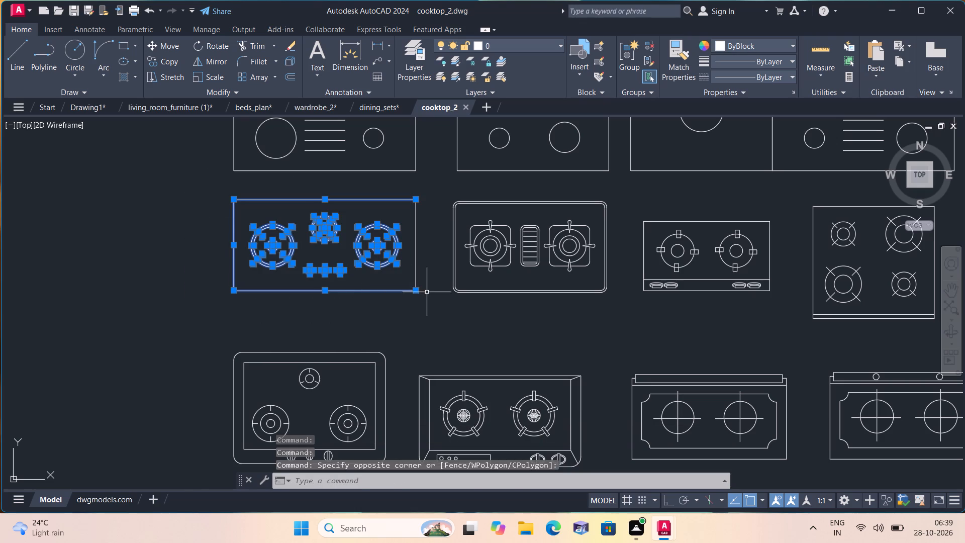
pyautogui.click(429, 292)
pyautogui.click(196, 209)
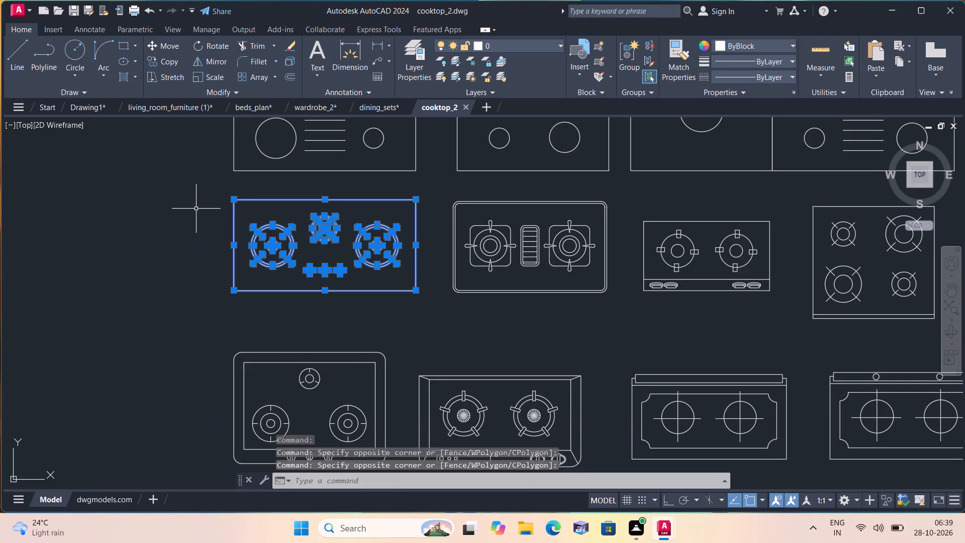
pyautogui.hotkey('ctrl', 'c')
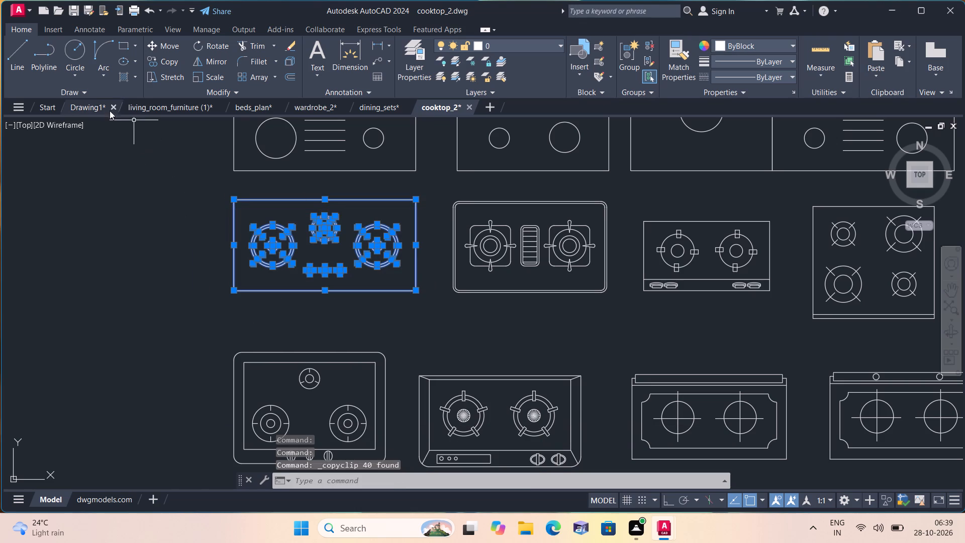
pyautogui.click(84, 108)
pyautogui.hotkey('ctrl', 'v')
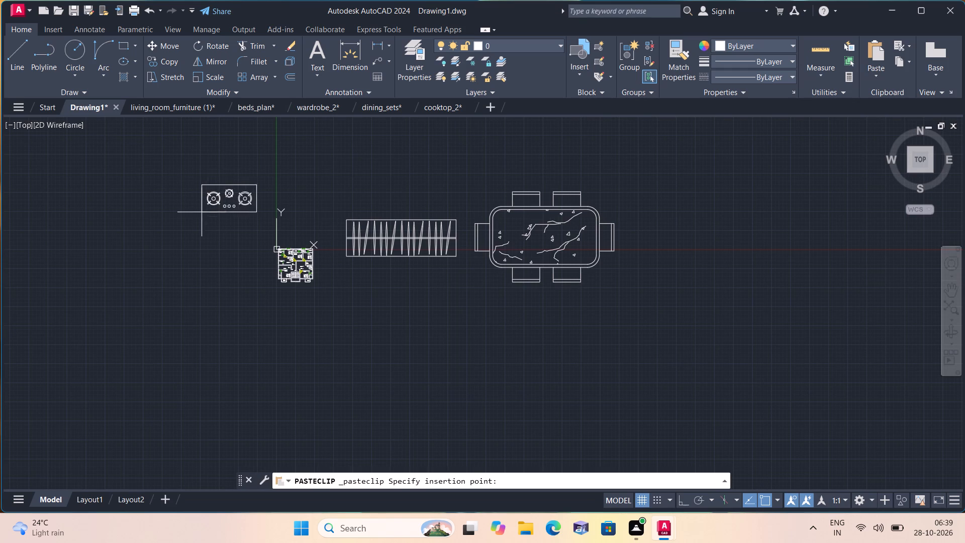
pyautogui.click(203, 213)
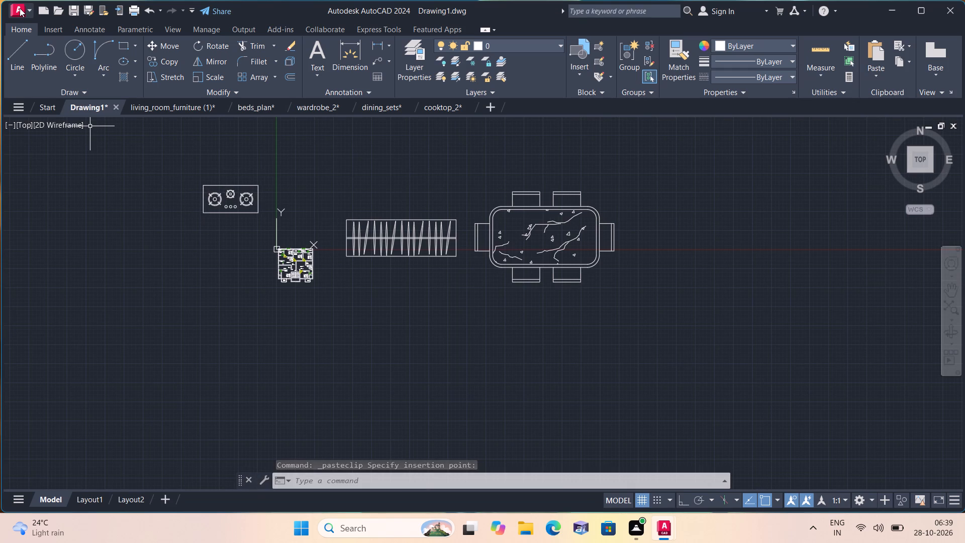
# Open sinks_2.dwg and copy the small single-bowl drainboard sink and the bottom-row single-bowl sink into Drawing1, northwest of the plan.
pyautogui.click(20, 8)
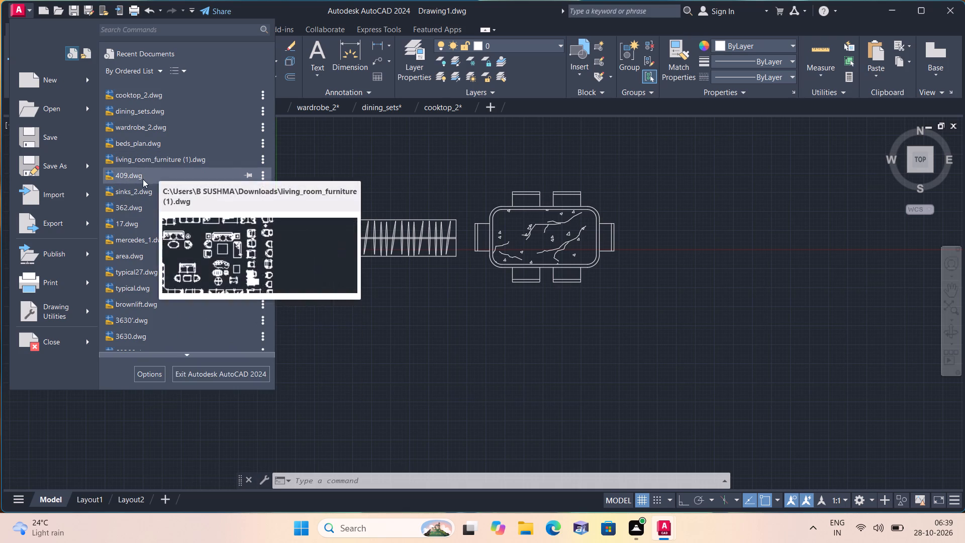
pyautogui.click(144, 189)
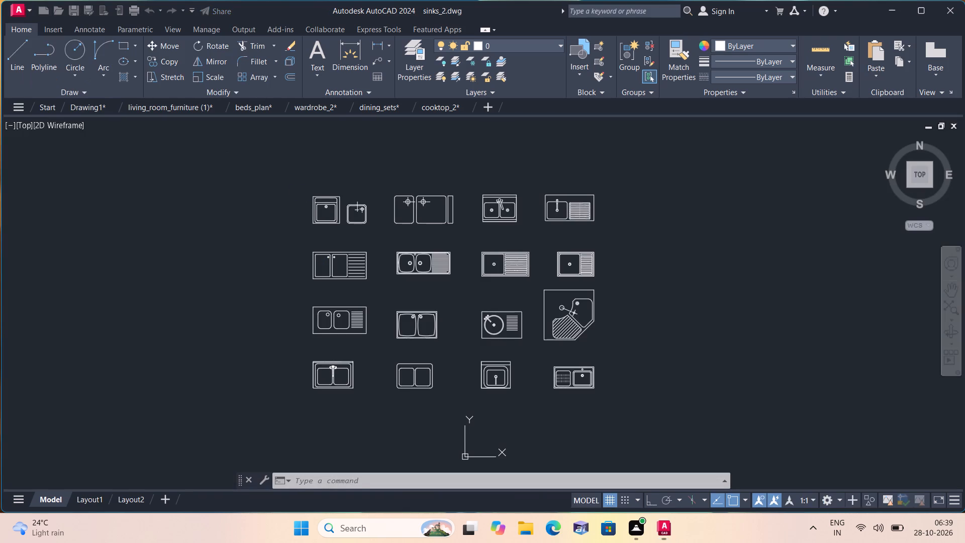
pyautogui.click(588, 265)
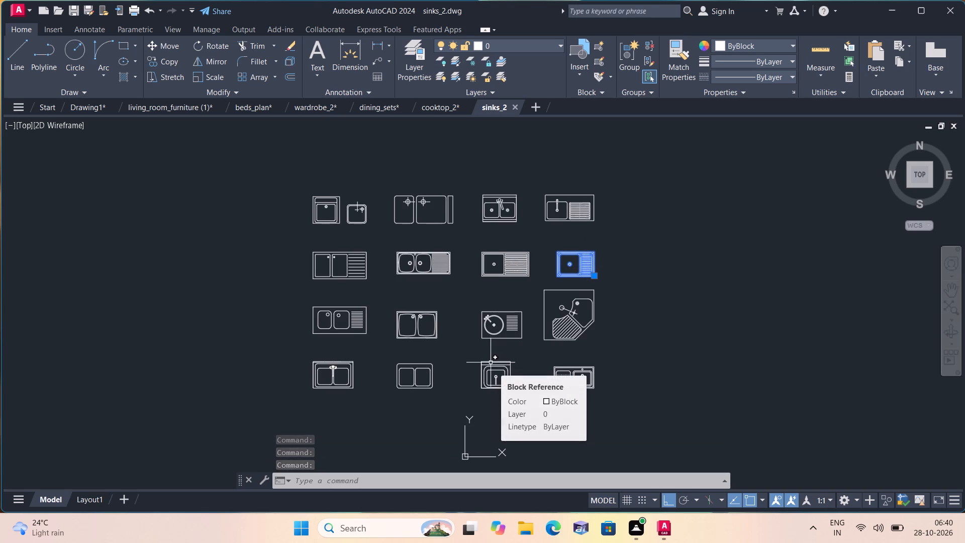
pyautogui.click(491, 363)
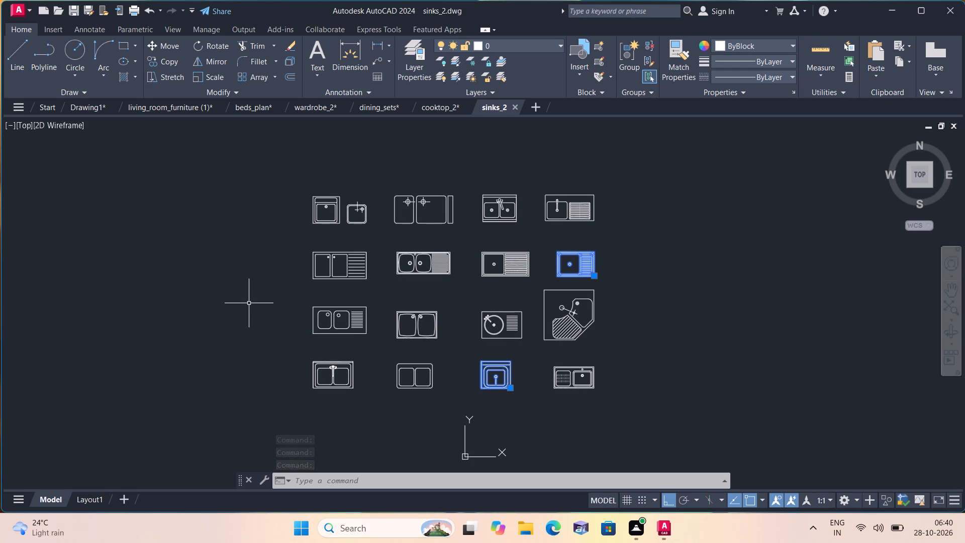
pyautogui.hotkey('ctrl', 'c')
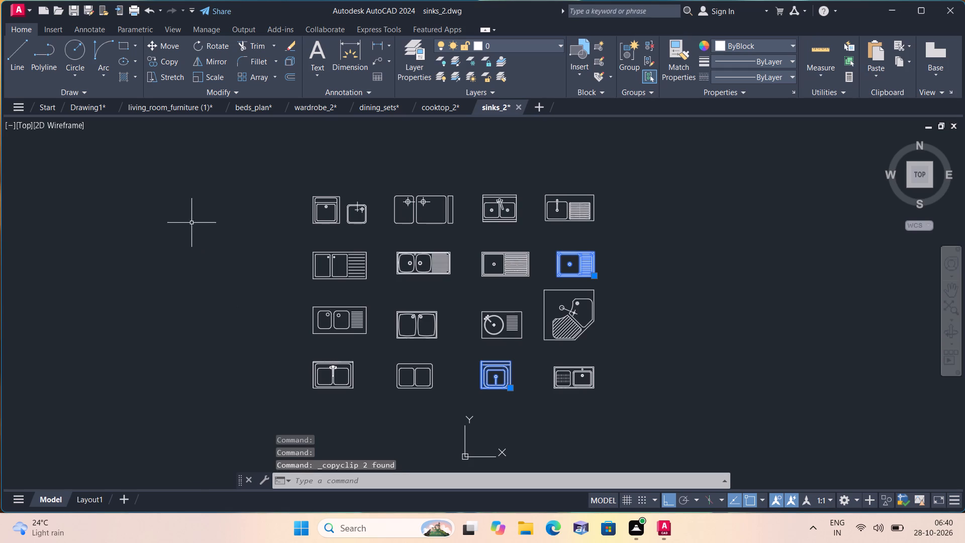
pyautogui.click(82, 105)
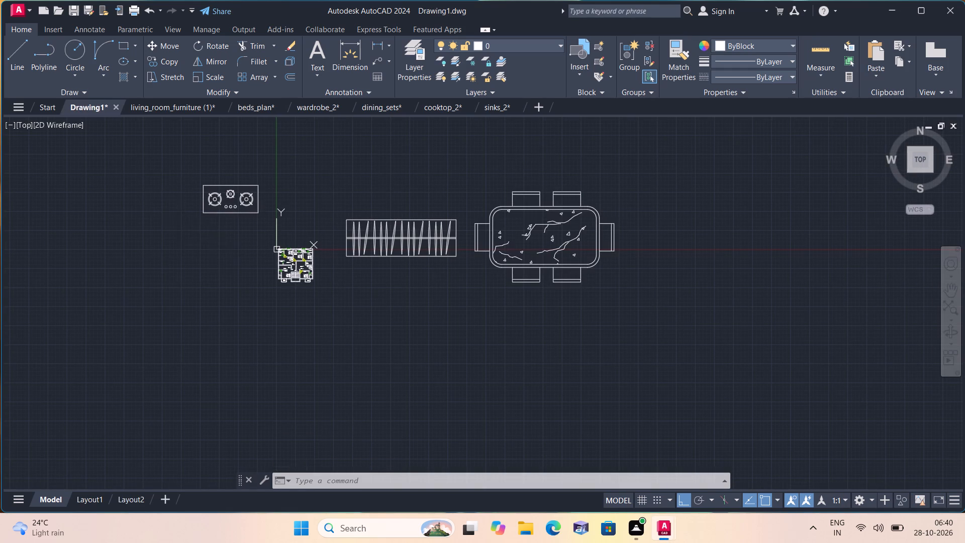
pyautogui.press('v')
pyautogui.press('BackSpace')
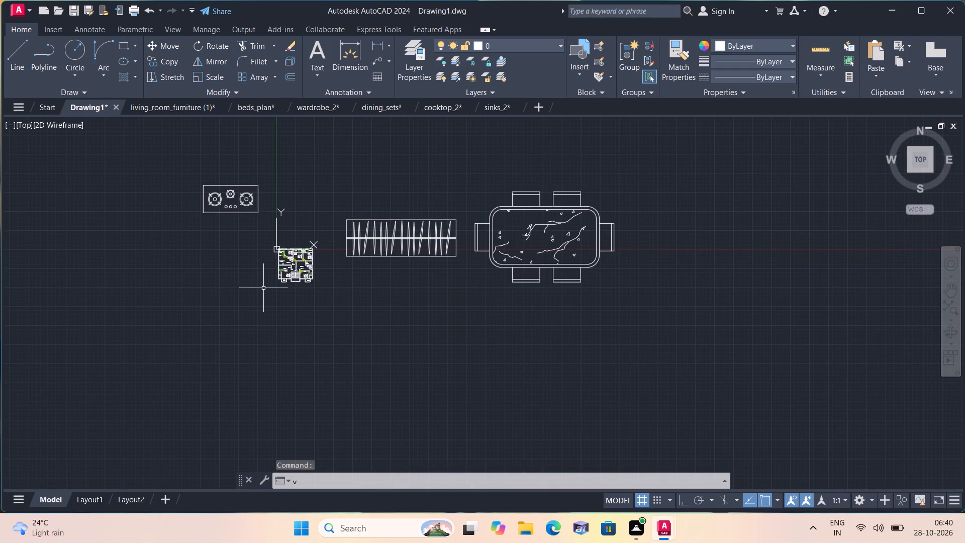
pyautogui.hotkey('ctrl', 'v')
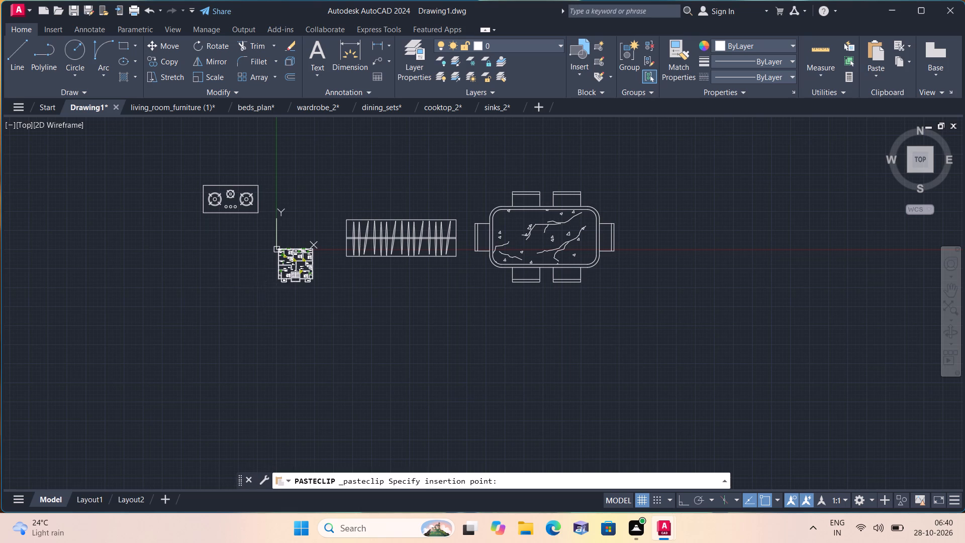
pyautogui.keyDown('ctrl'); pyautogui.scroll(-3, 262, 299); pyautogui.keyUp('ctrl')
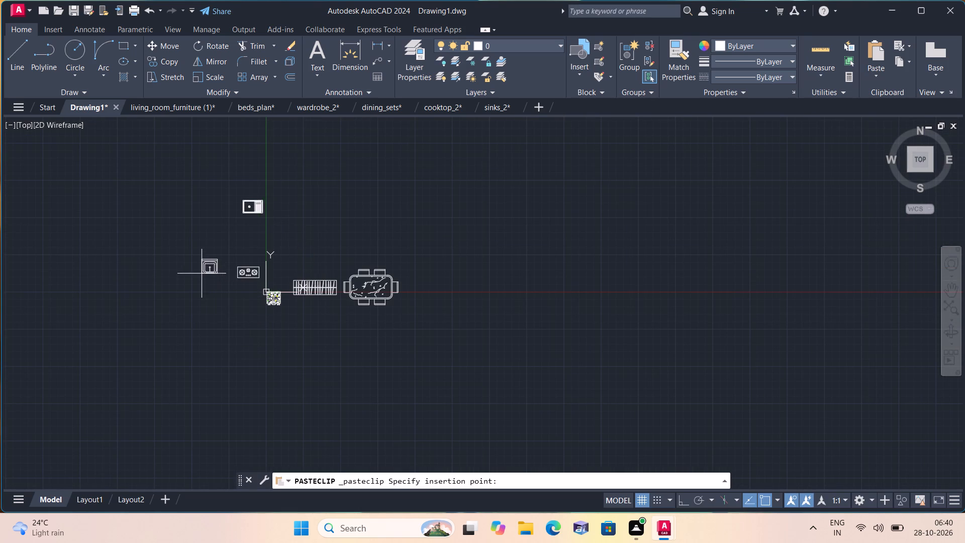
pyautogui.click(196, 266)
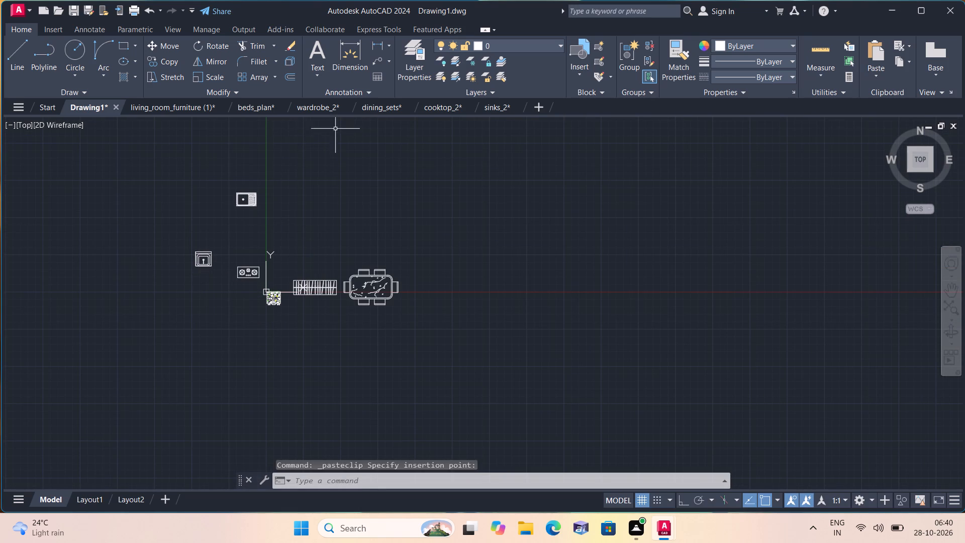
# Close the sinks_2, cooktop_2, dining_sets, wardrobe_2, beds_plan and living_room_furniture (1) drawings, saving the changes to each.
pyautogui.click(518, 104)
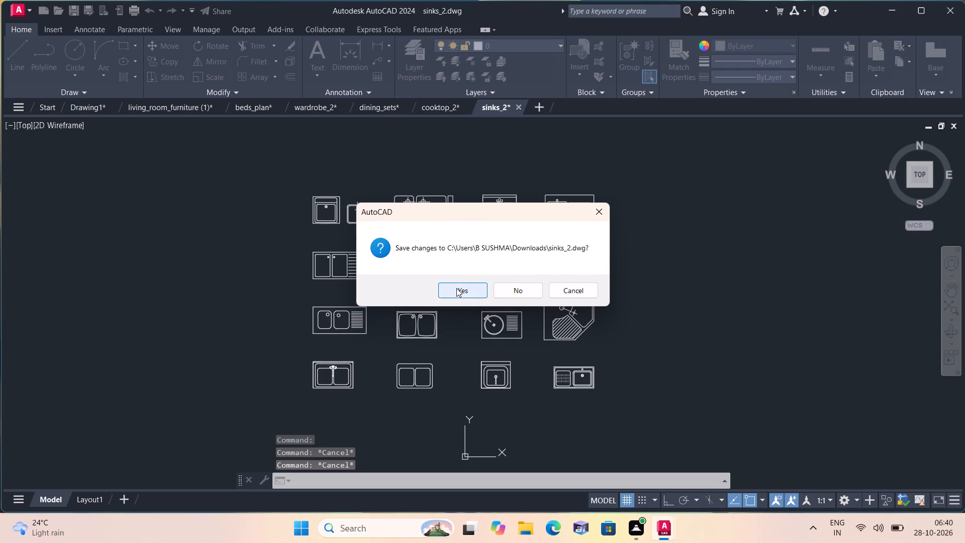
pyautogui.click(456, 288)
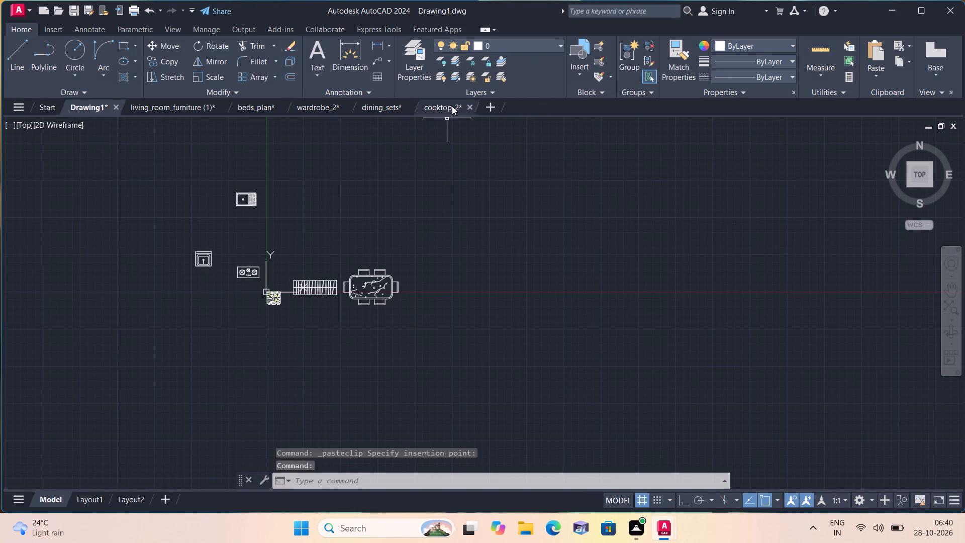
pyautogui.click(467, 106)
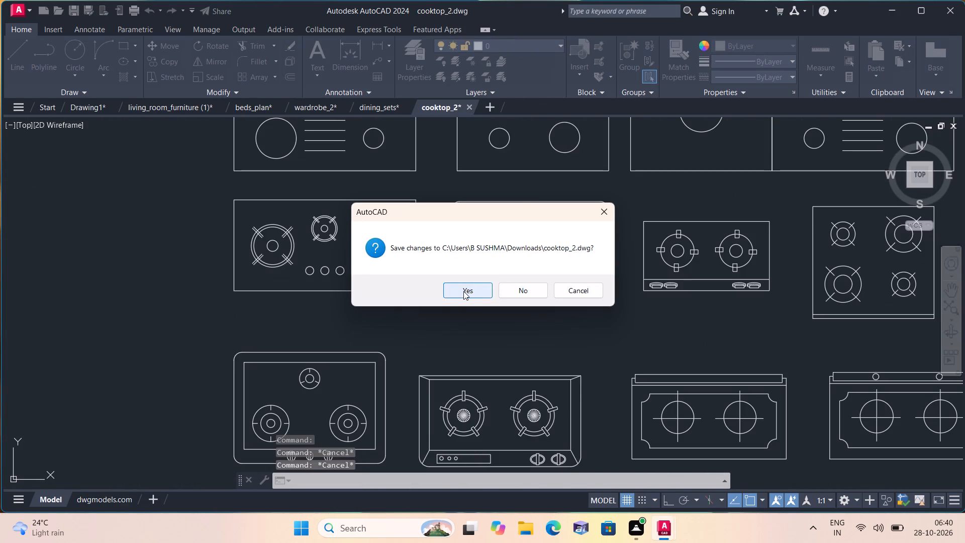
pyautogui.click(463, 291)
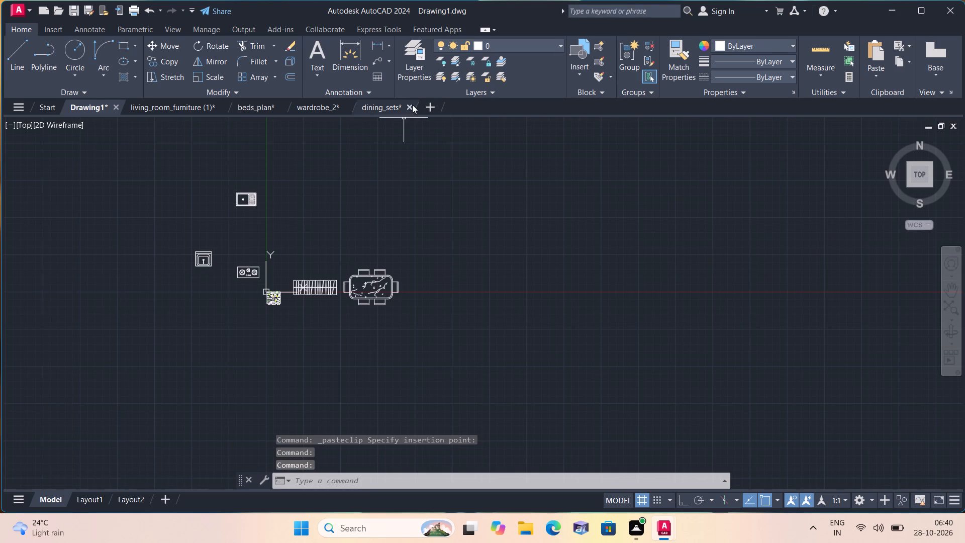
pyautogui.click(413, 103)
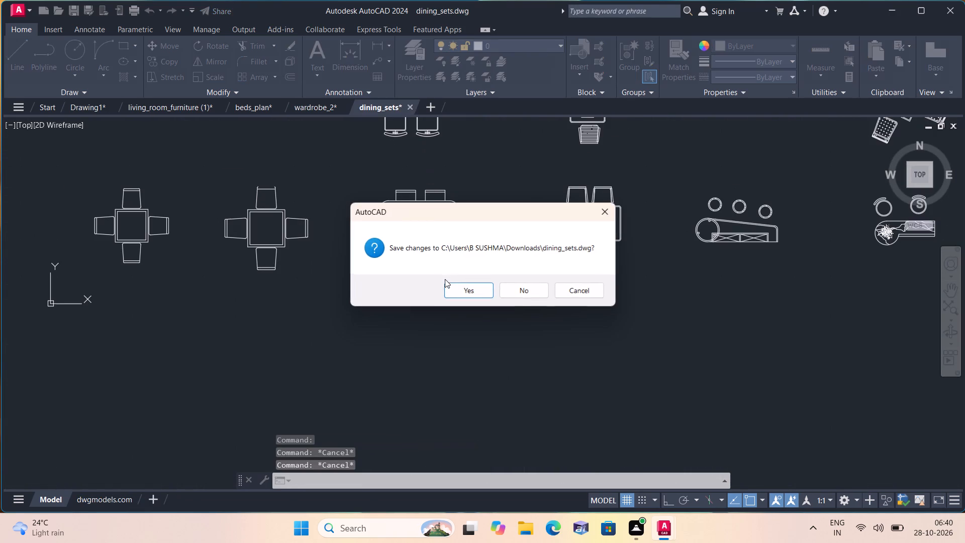
pyautogui.click(456, 290)
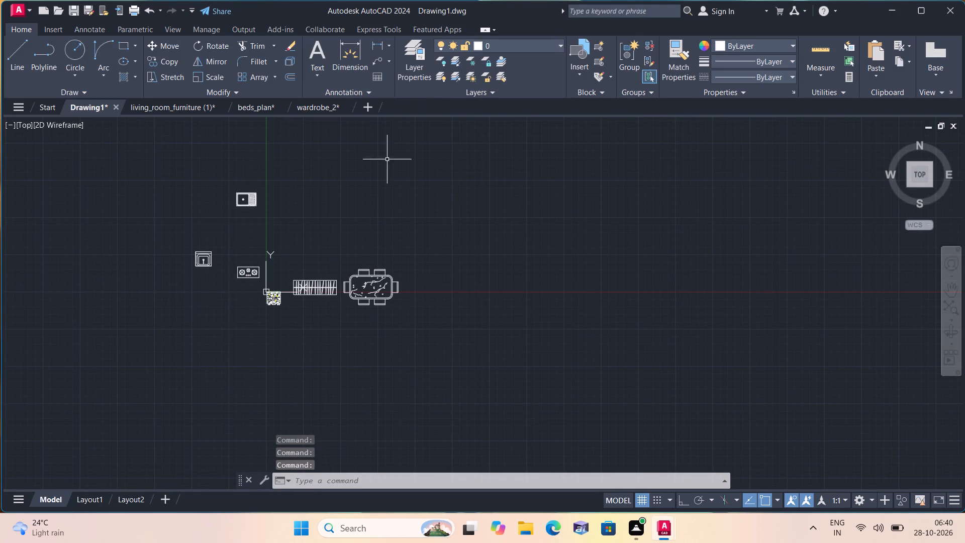
pyautogui.click(346, 104)
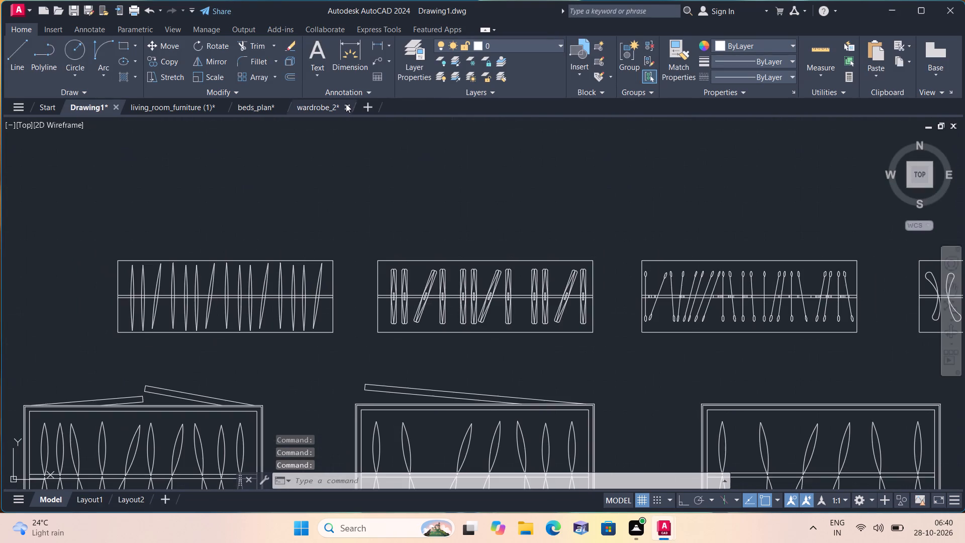
pyautogui.click(474, 292)
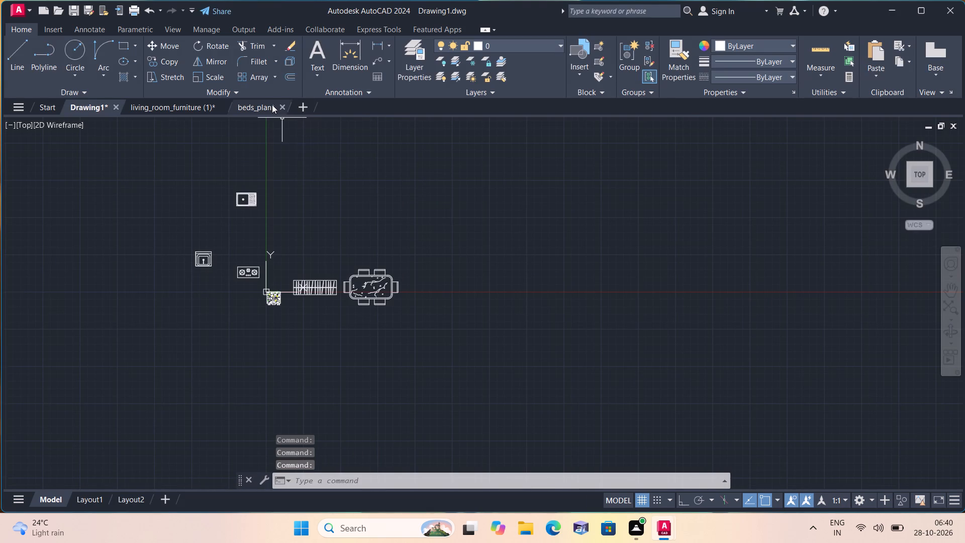
pyautogui.click(282, 101)
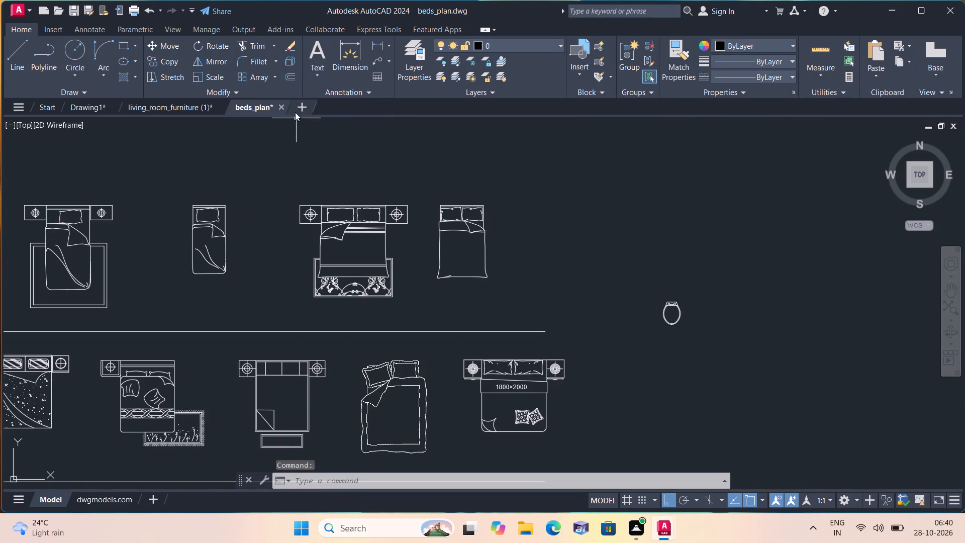
pyautogui.click(283, 102)
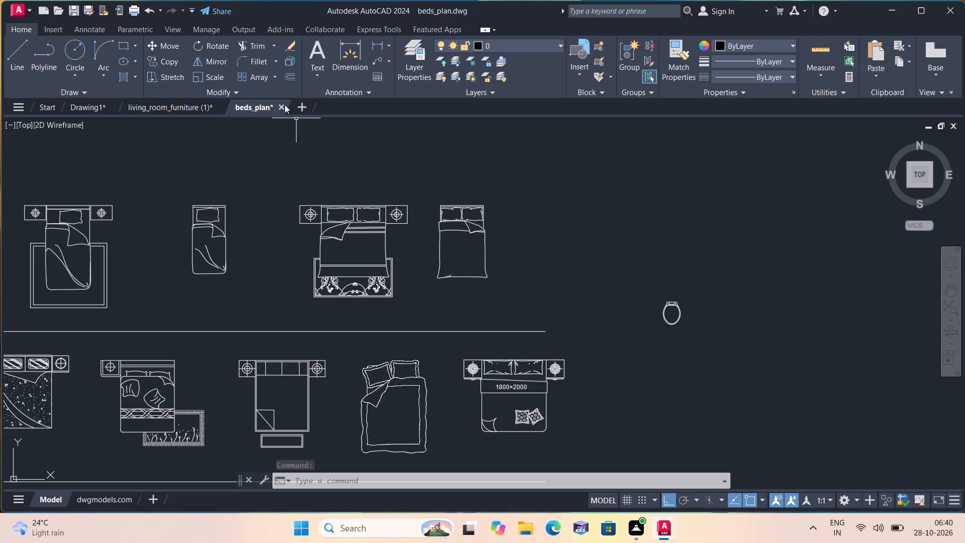
pyautogui.click(284, 104)
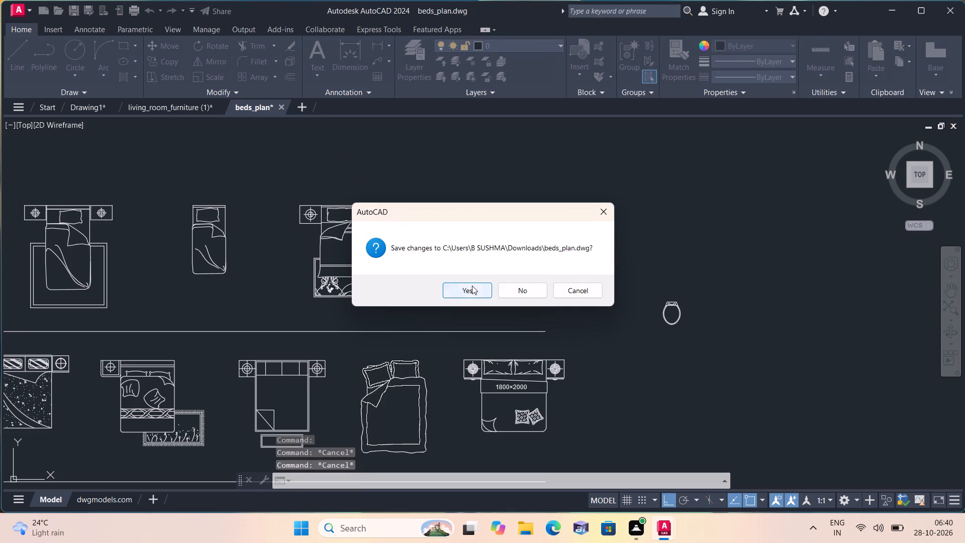
pyautogui.click(473, 289)
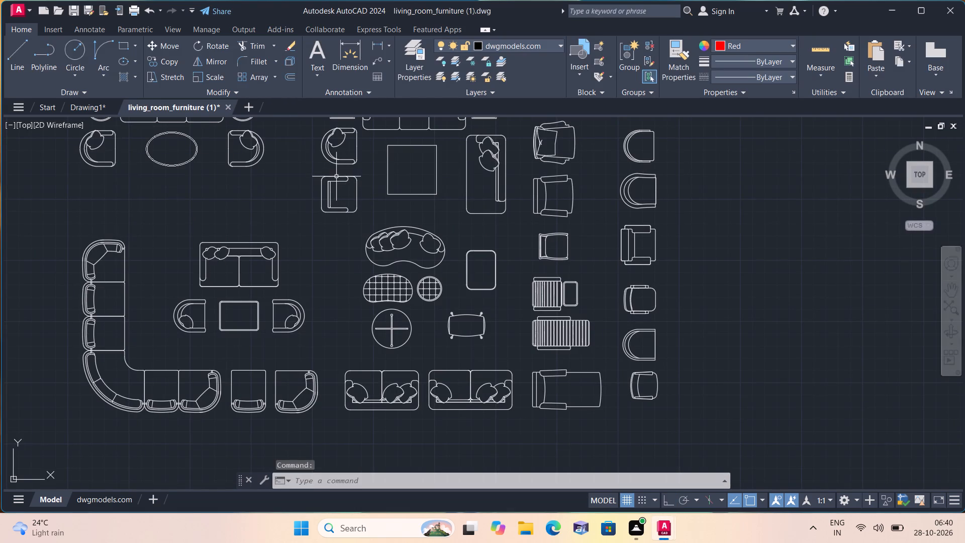
pyautogui.click(223, 104)
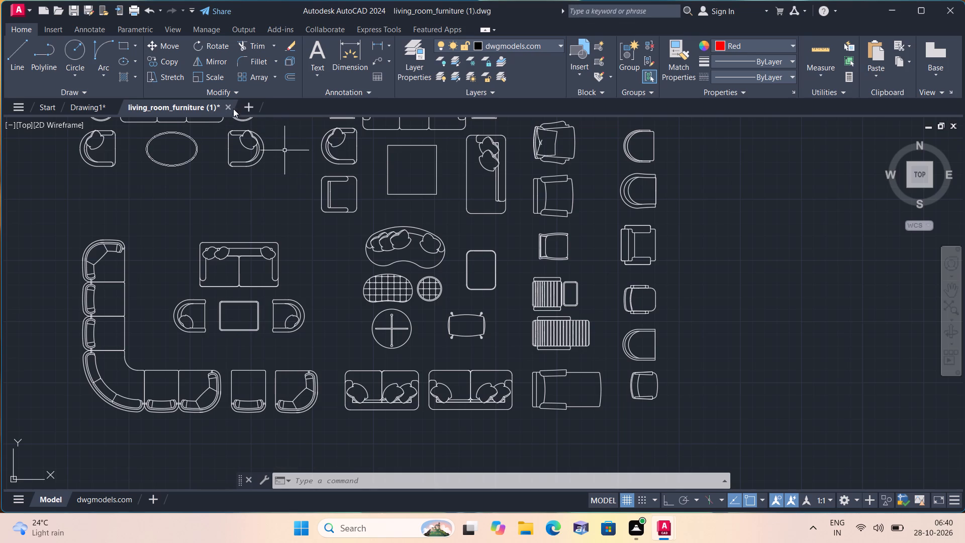
pyautogui.click(230, 103)
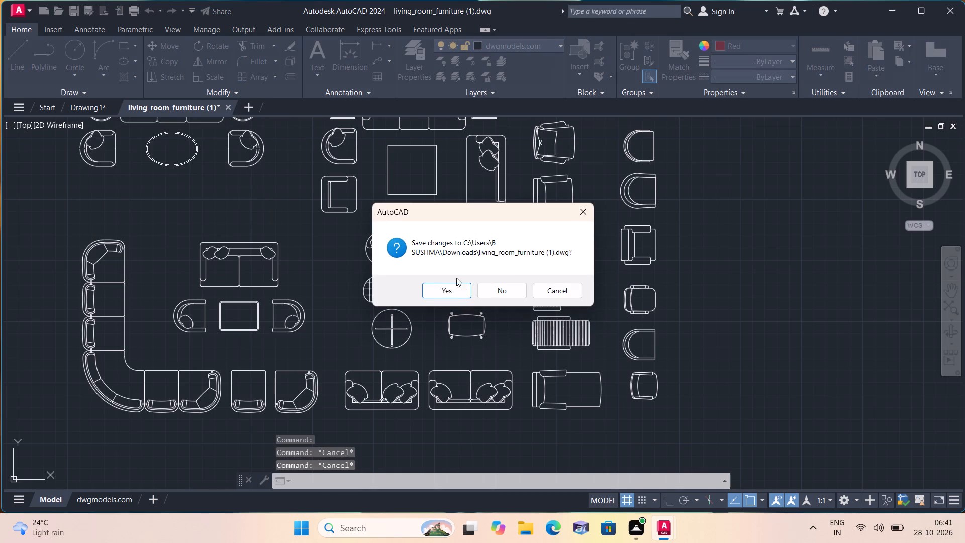
pyautogui.click(458, 286)
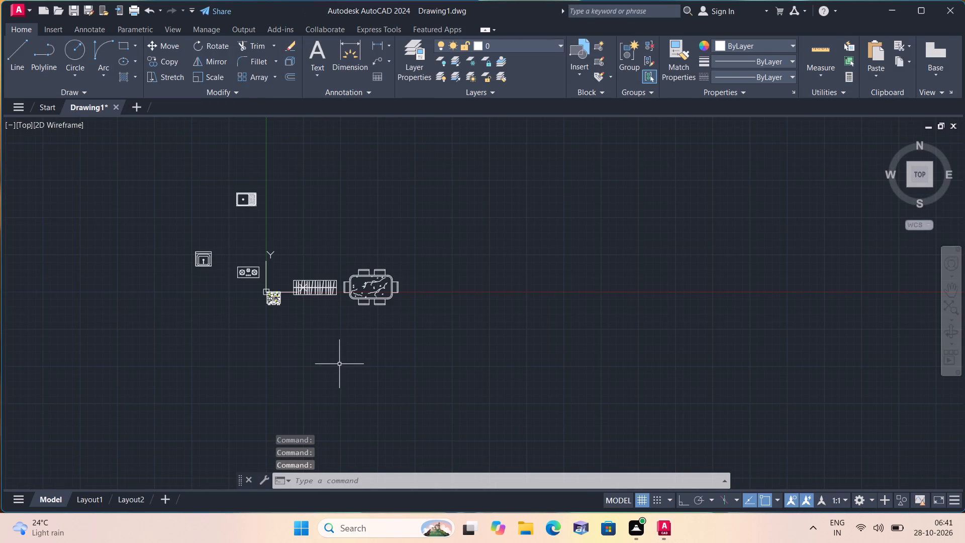
# Scale the copied wardrobe east of the floor plan down freehand to suit the plan's bedrooms.
pyautogui.scroll(1, 289, 268)
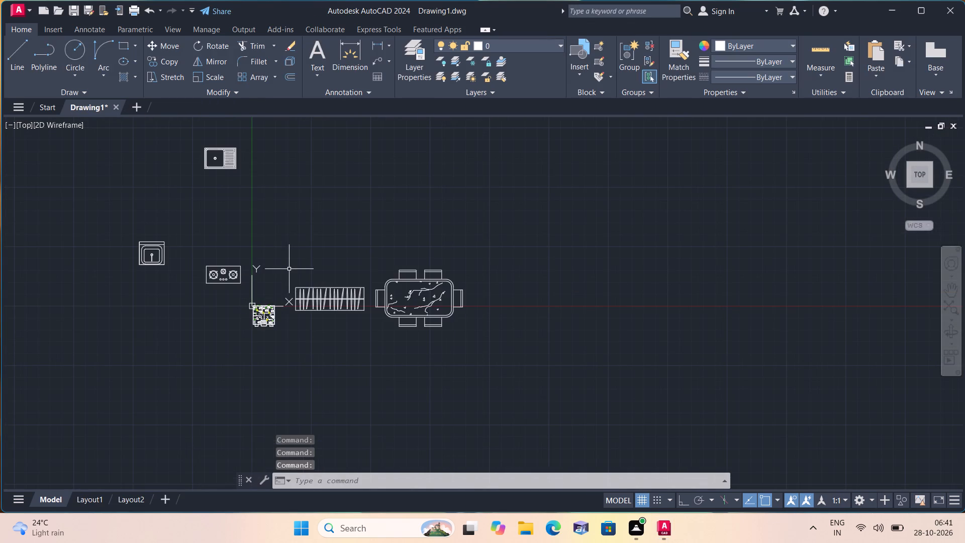
pyautogui.scroll(1, 300, 285)
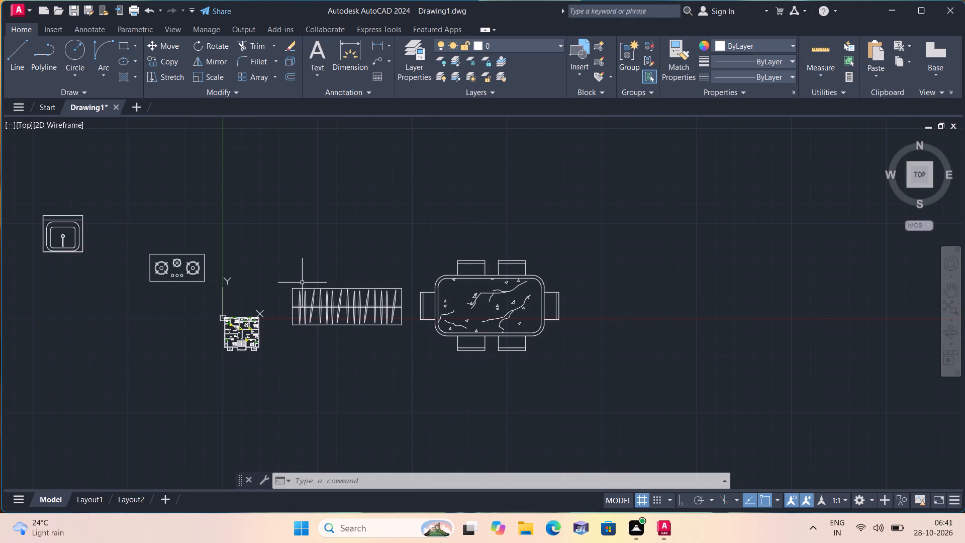
pyautogui.moveTo(331, 296); pyautogui.dragTo(367, 302, button='middle')
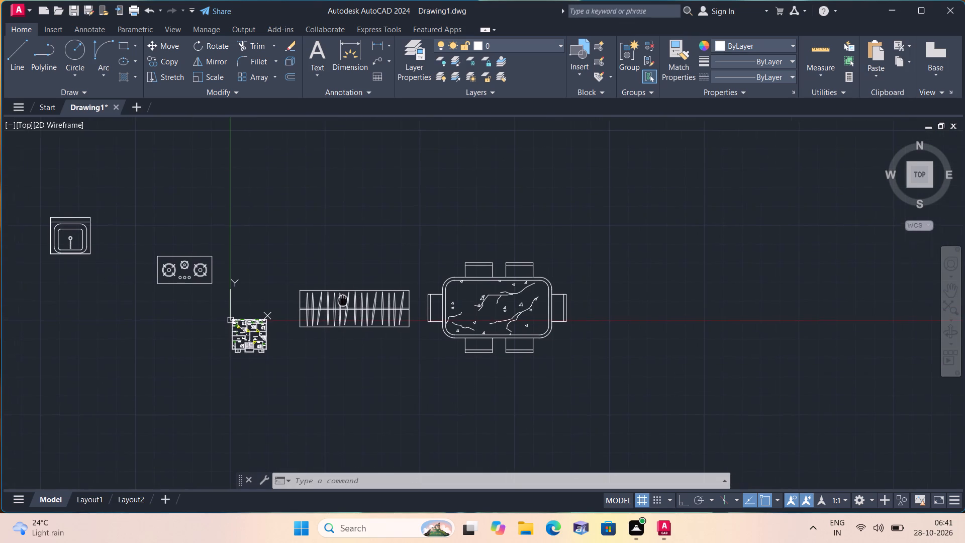
pyautogui.moveTo(367, 302); pyautogui.dragTo(374, 302, button='middle')
pyautogui.scroll(2, 387, 308)
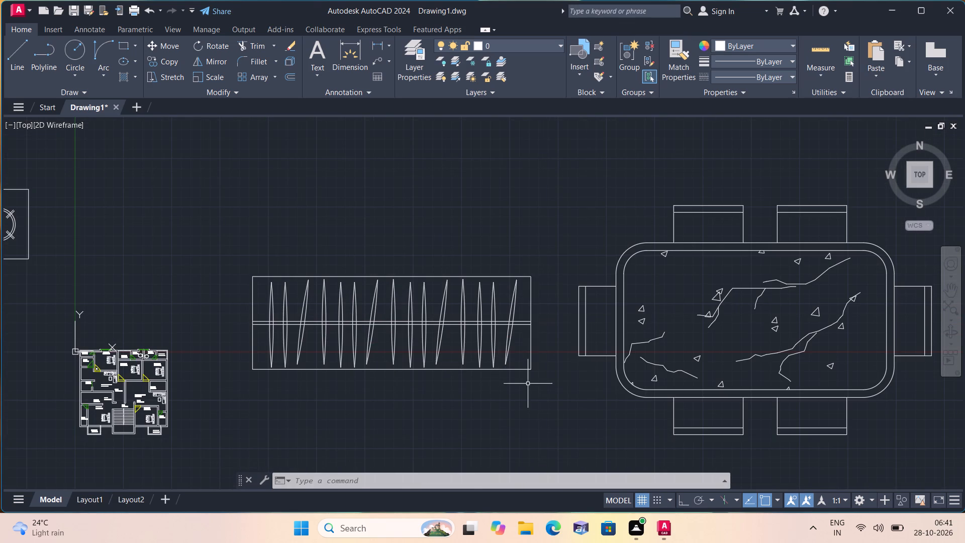
pyautogui.moveTo(535, 385); pyautogui.dragTo(529, 373)
pyautogui.click(225, 186)
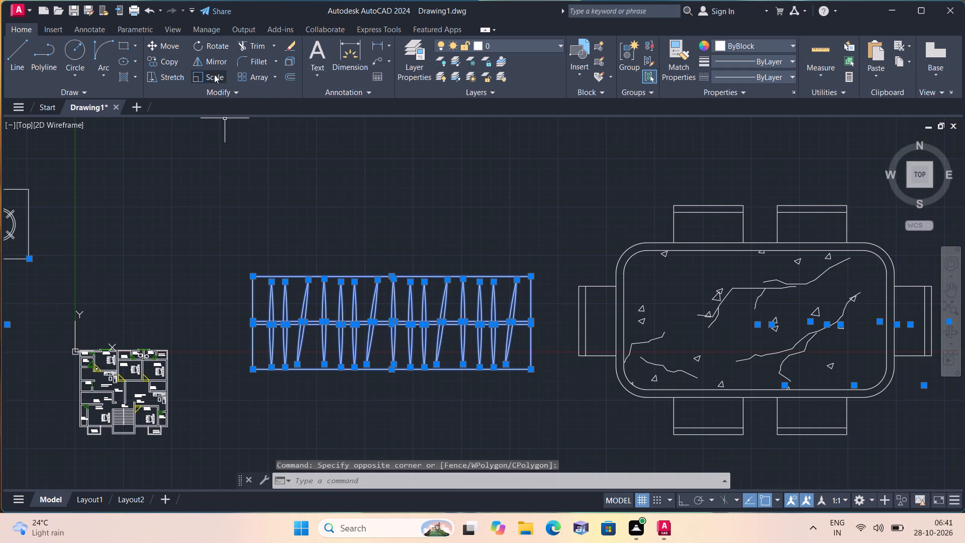
pyautogui.click(214, 74)
pyautogui.scroll(2, 328, 335)
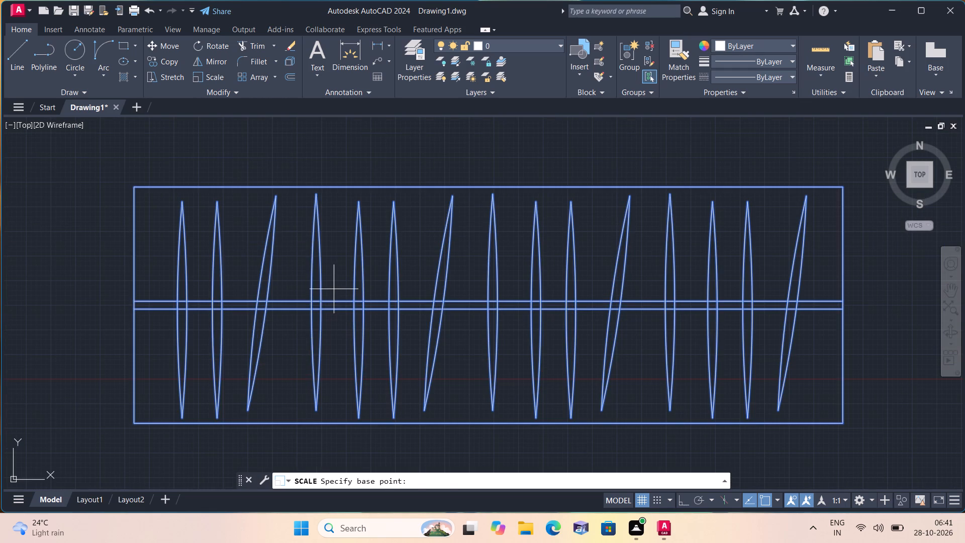
pyautogui.click(336, 284)
pyautogui.scroll(1, 342, 286)
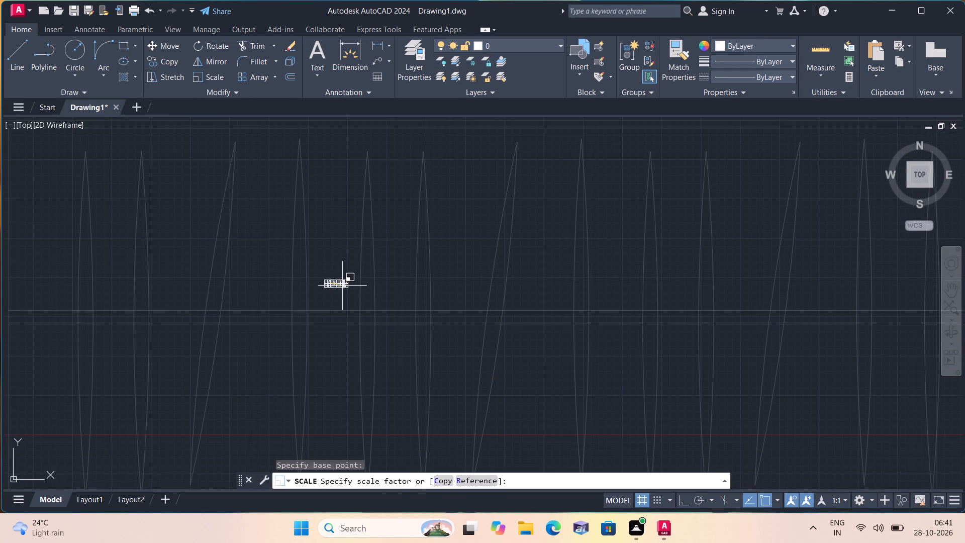
pyautogui.click(344, 288)
# Move the reduced wardrobe into the 12'-6"X10'-6" bedroom, placing it between the bed and the north wall.
pyautogui.click(364, 305)
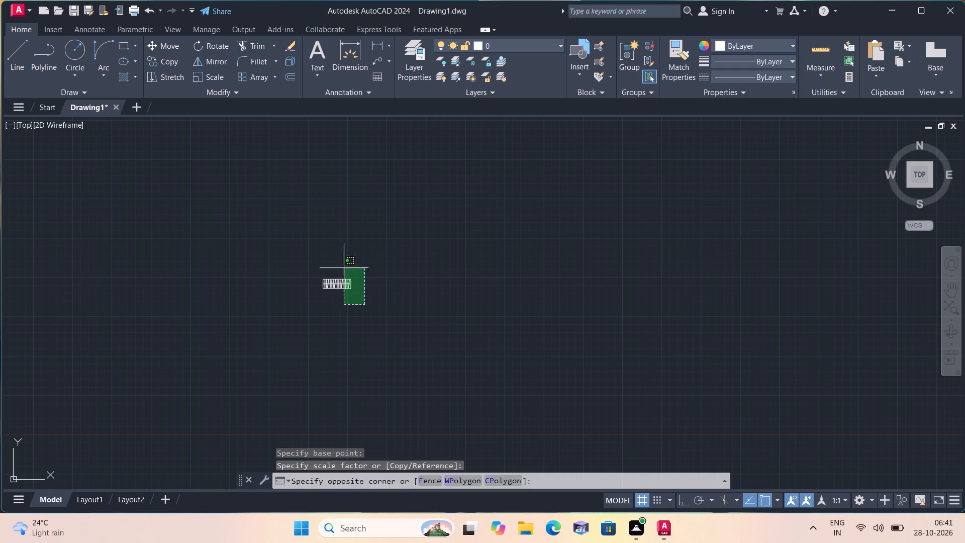
pyautogui.click(300, 234)
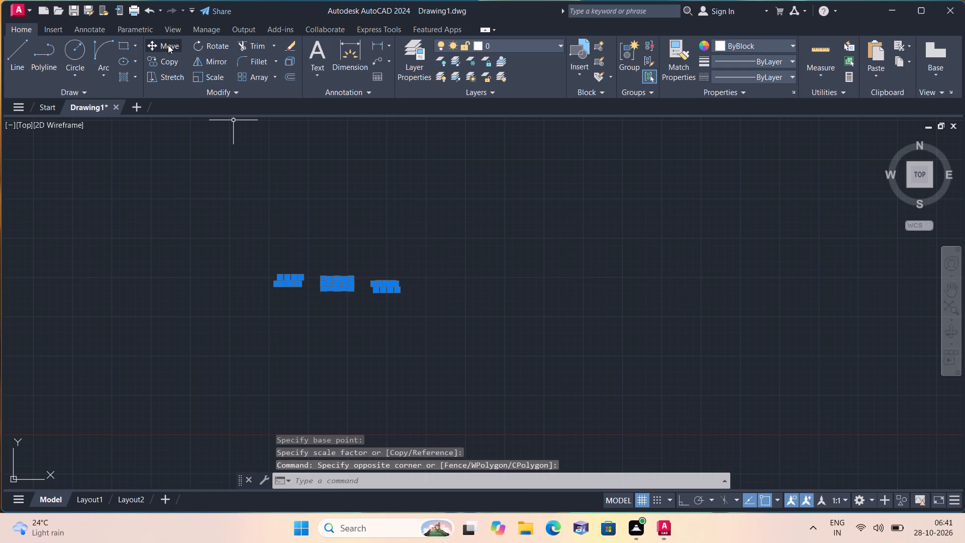
pyautogui.click(168, 45)
pyautogui.click(333, 286)
pyautogui.scroll(-1, 324, 292)
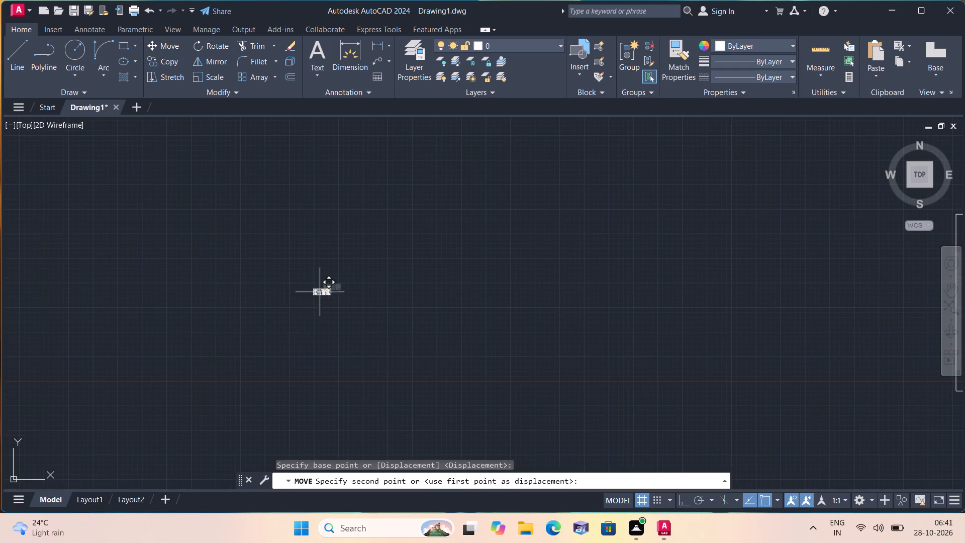
pyautogui.moveTo(287, 328); pyautogui.dragTo(416, 246, button='middle')
pyautogui.scroll(-1, 327, 297)
pyautogui.scroll(2, 127, 300)
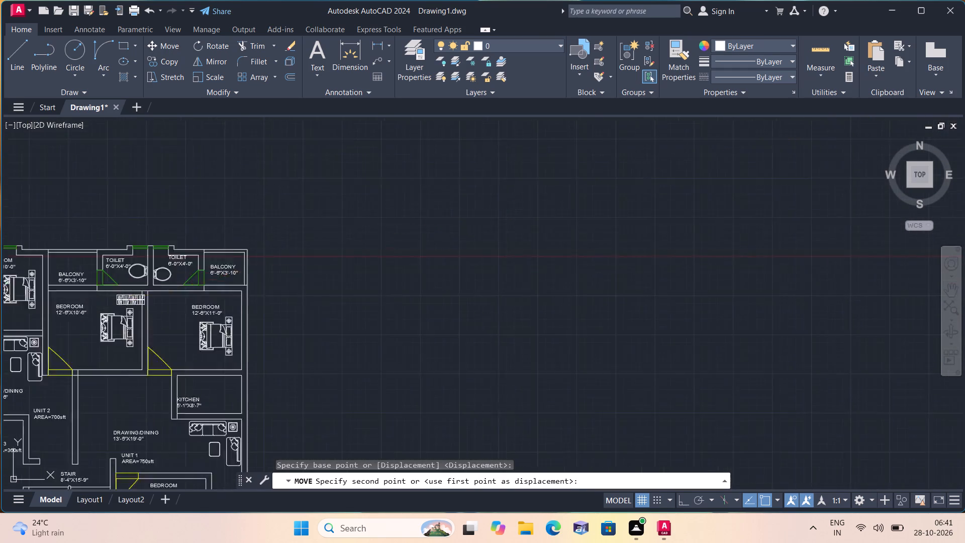
pyautogui.scroll(3, 127, 300)
pyautogui.moveTo(92, 304); pyautogui.dragTo(371, 305, button='middle')
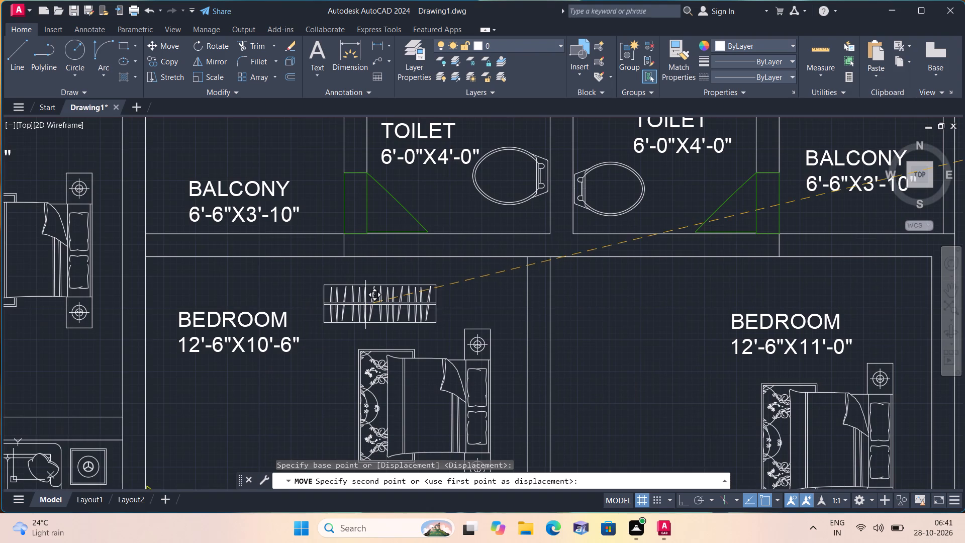
pyautogui.click(358, 305)
# Move the wardrobe by its northeast corner into the northeast inner corner of the 12'-6"X10'-6" bedroom.
pyautogui.scroll(2, 362, 310)
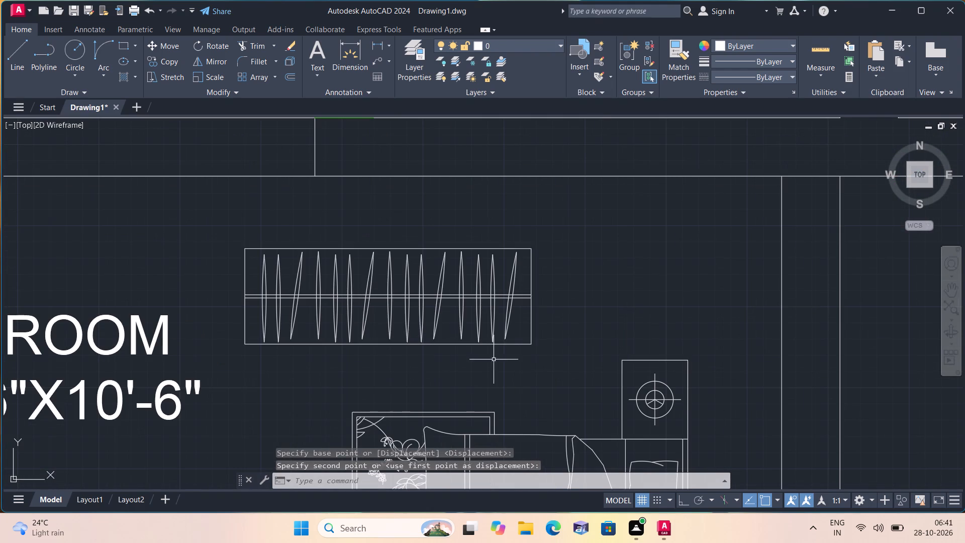
pyautogui.click(553, 360)
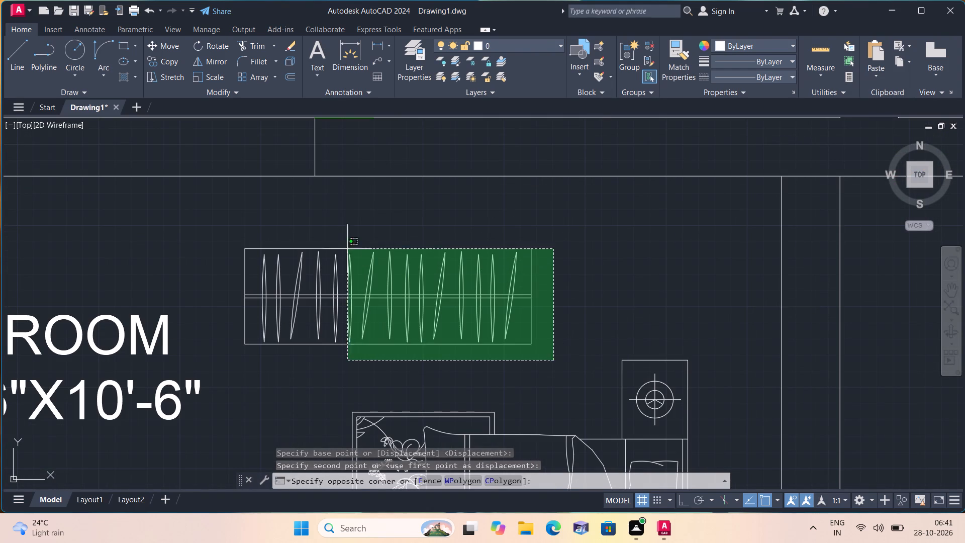
pyautogui.click(227, 213)
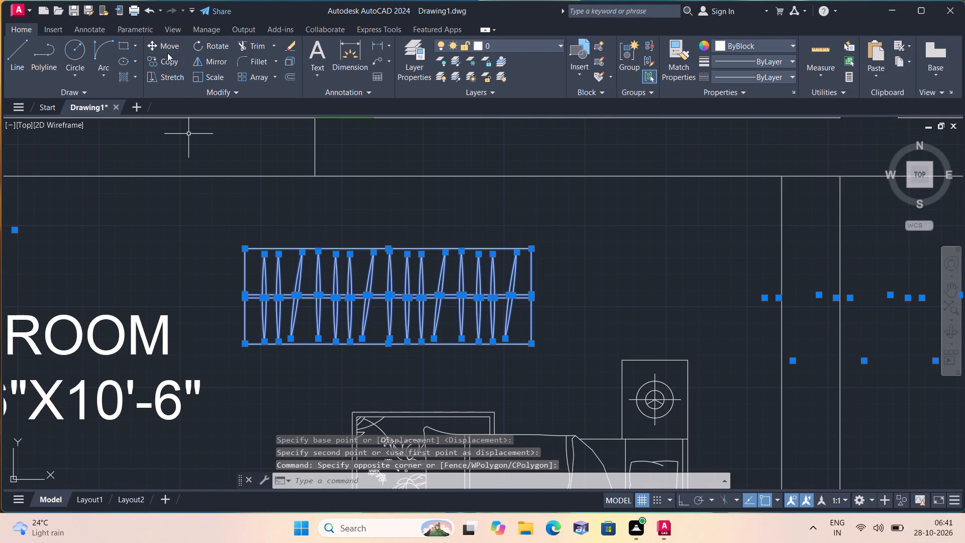
pyautogui.click(167, 43)
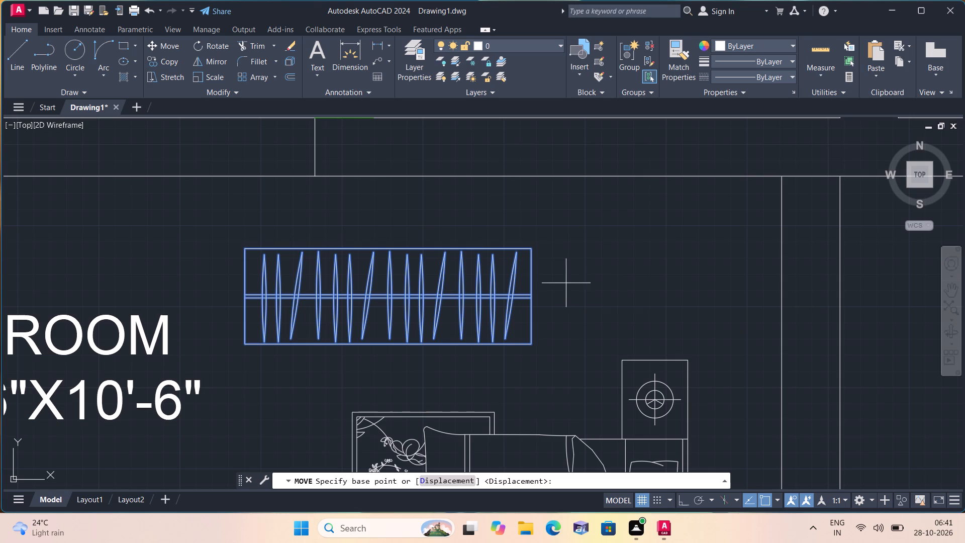
pyautogui.click(534, 246)
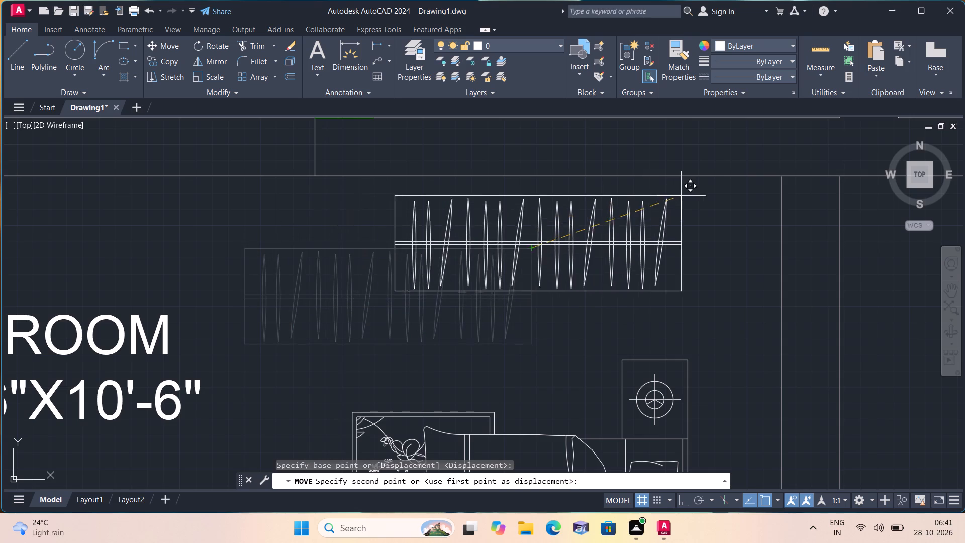
pyautogui.click(785, 174)
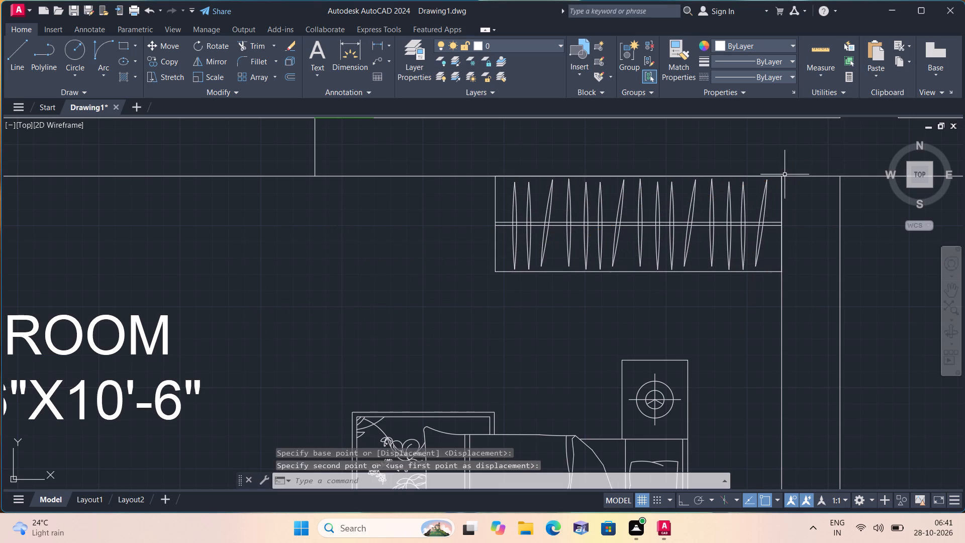
# Copy the wardrobe by its northwest corner from the 12'-6"X10'-6" bedroom into the northwest inner corner of the 12'-6"X11'-0" bedroom.
pyautogui.scroll(1, 762, 247)
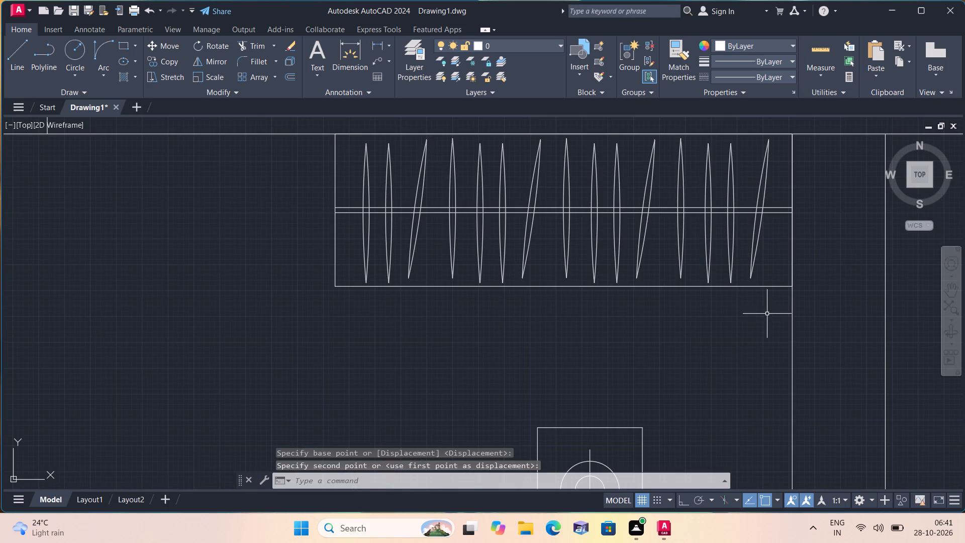
pyautogui.moveTo(767, 317); pyautogui.dragTo(764, 295)
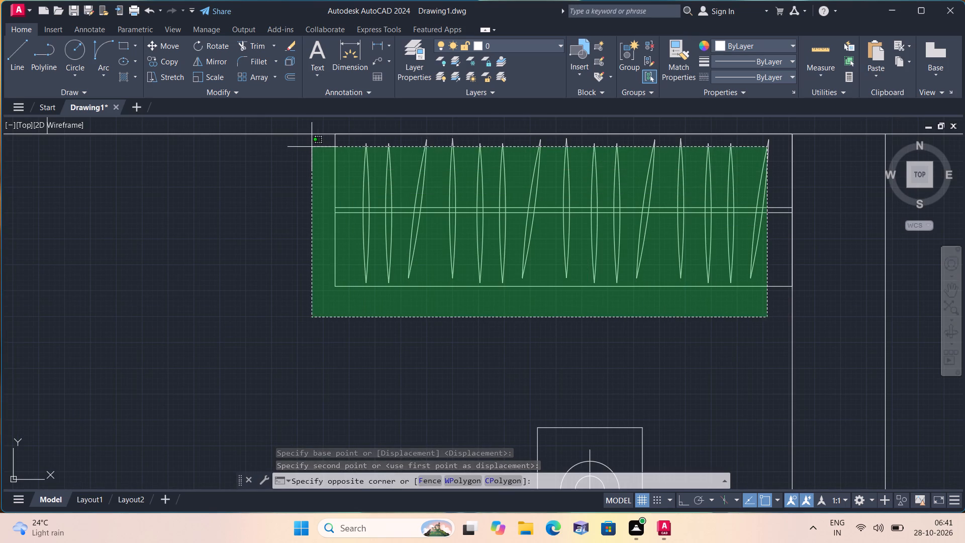
pyautogui.click(307, 144)
pyautogui.moveTo(284, 150); pyautogui.dragTo(254, 189, button='middle')
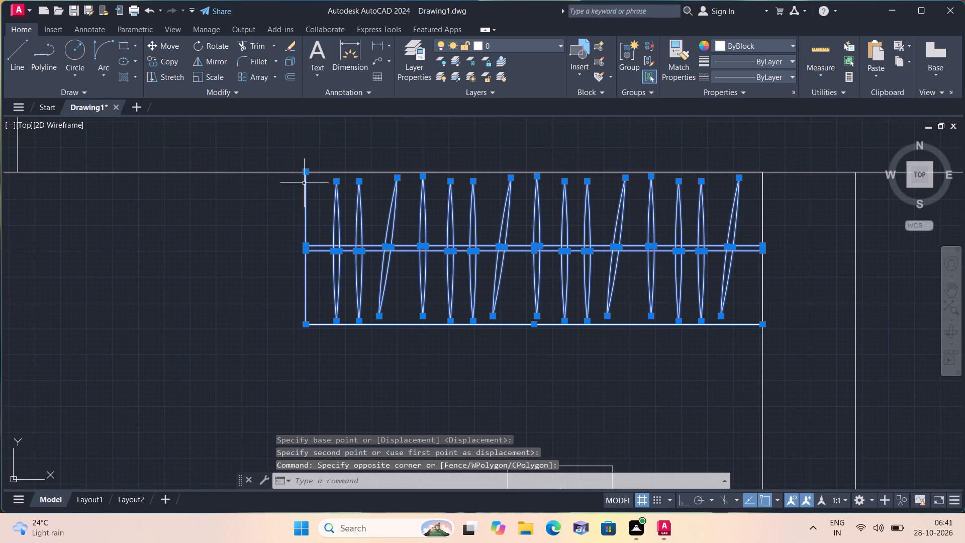
pyautogui.scroll(1, 345, 174)
pyautogui.click(345, 169)
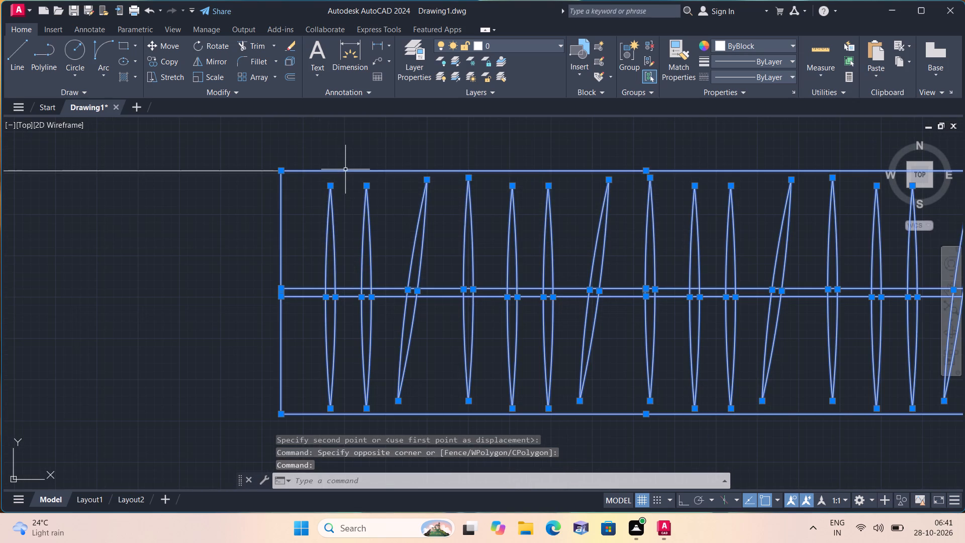
pyautogui.scroll(-2, 345, 169)
pyautogui.scroll(1, 592, 247)
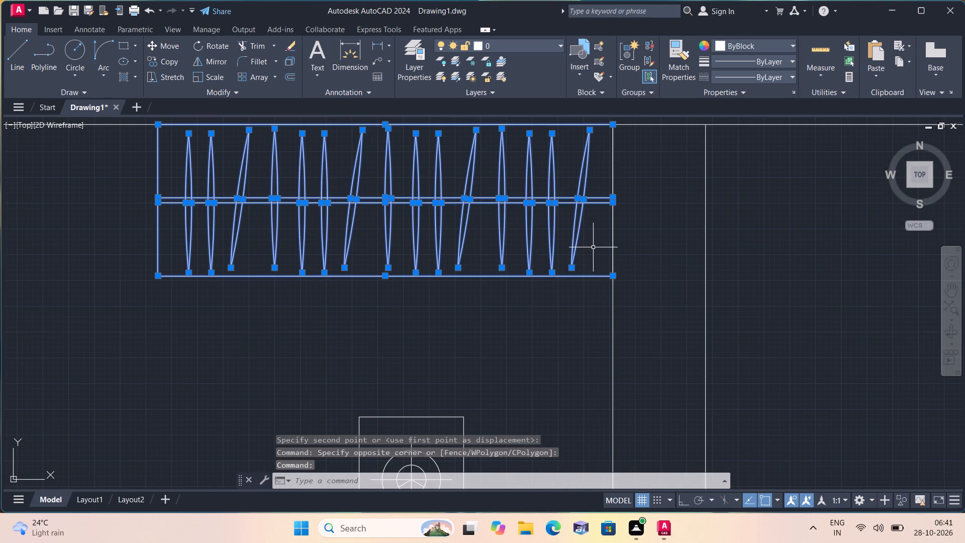
pyautogui.click(612, 259)
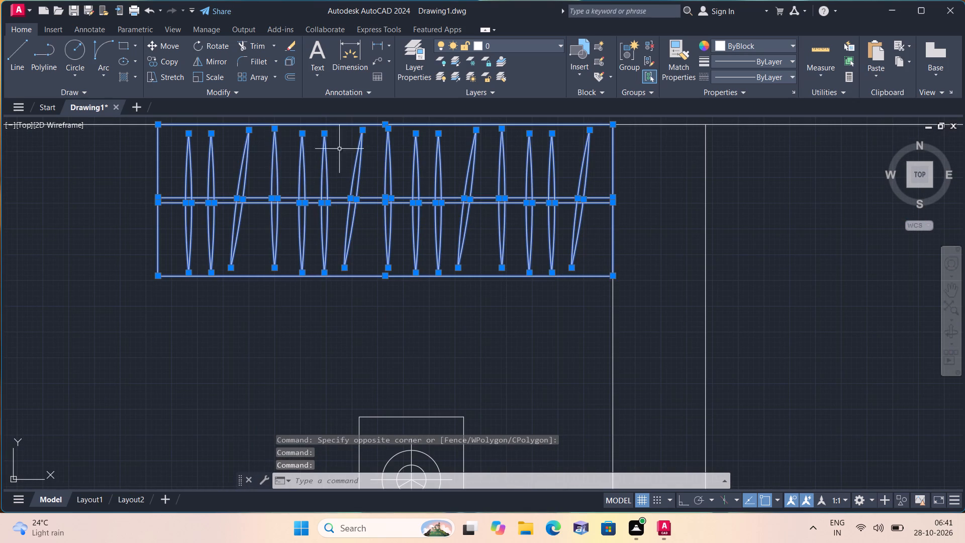
pyautogui.click(159, 56)
pyautogui.moveTo(112, 204); pyautogui.dragTo(55, 311, button='middle')
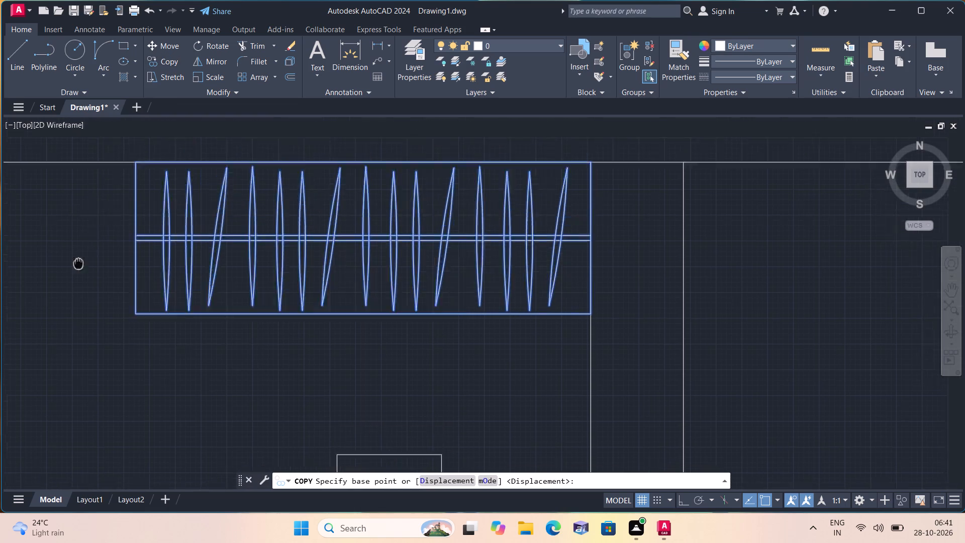
pyautogui.moveTo(55, 311); pyautogui.dragTo(50, 323, button='middle')
pyautogui.click(91, 244)
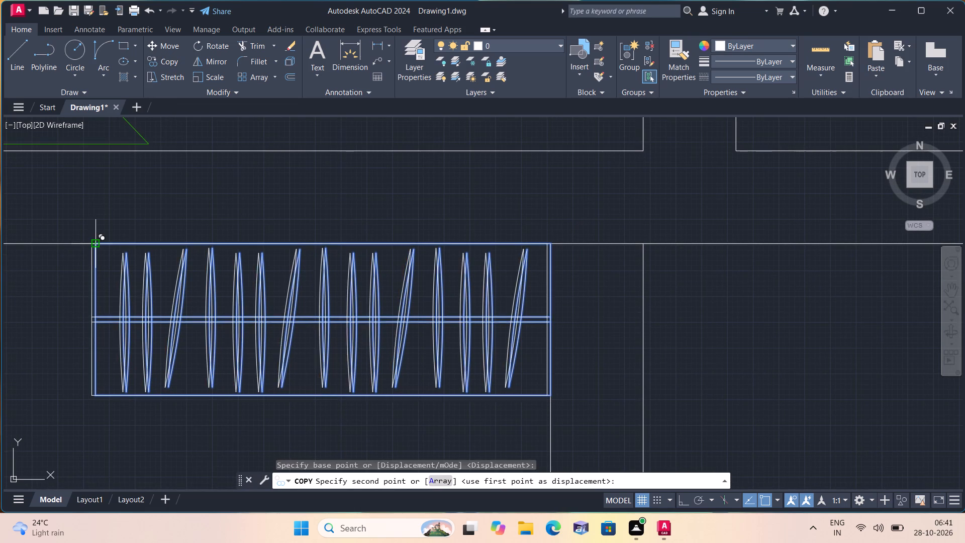
pyautogui.scroll(-1, 405, 243)
pyautogui.moveTo(397, 241); pyautogui.dragTo(86, 275, button='middle')
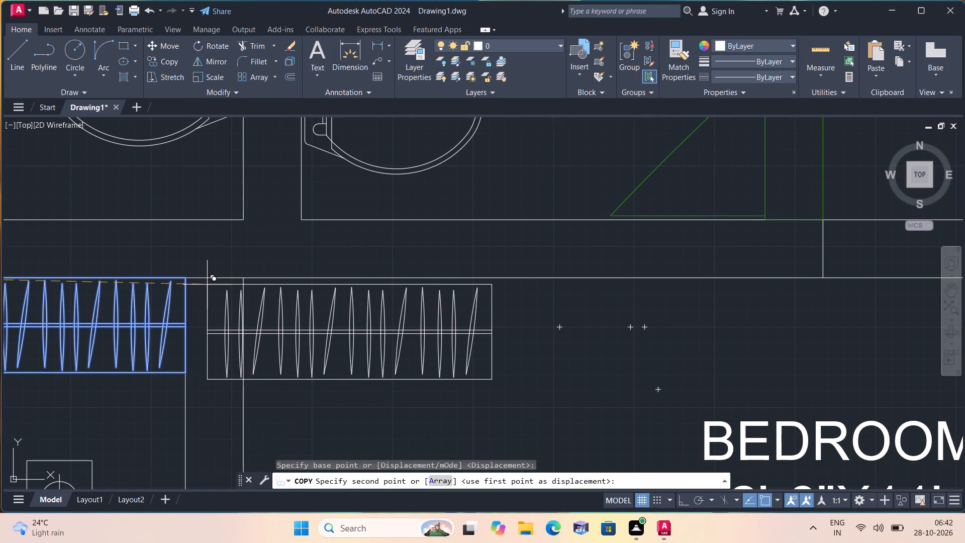
pyautogui.click(249, 278)
# Place another copy of the wardrobe in Unit 1's 12'-0"X10'-0" bedroom, west of the bed, and finish copying.
pyautogui.scroll(-1, 249, 278)
pyautogui.scroll(-1, 252, 328)
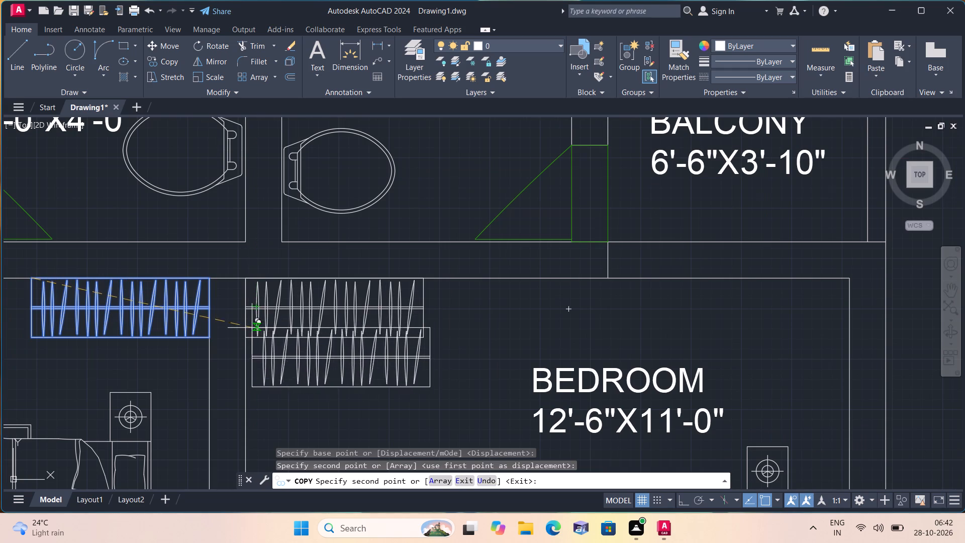
pyautogui.moveTo(250, 314); pyautogui.dragTo(252, 264, button='middle')
pyautogui.scroll(-1, 252, 262)
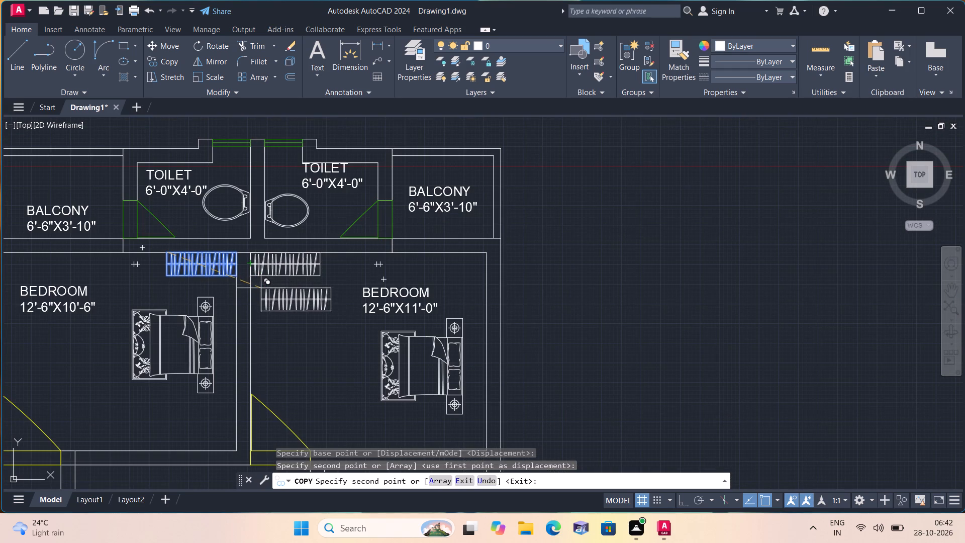
pyautogui.scroll(-1, 261, 288)
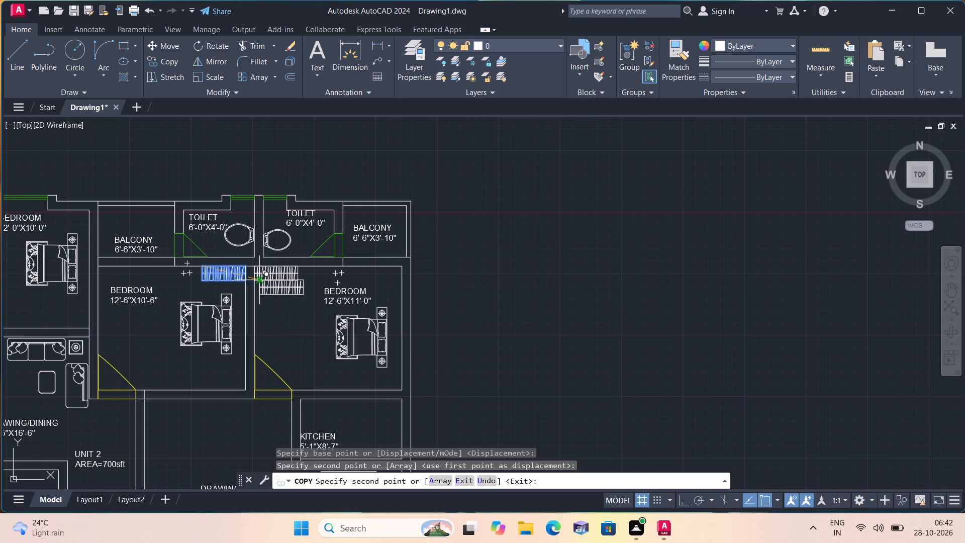
pyautogui.scroll(-1, 261, 280)
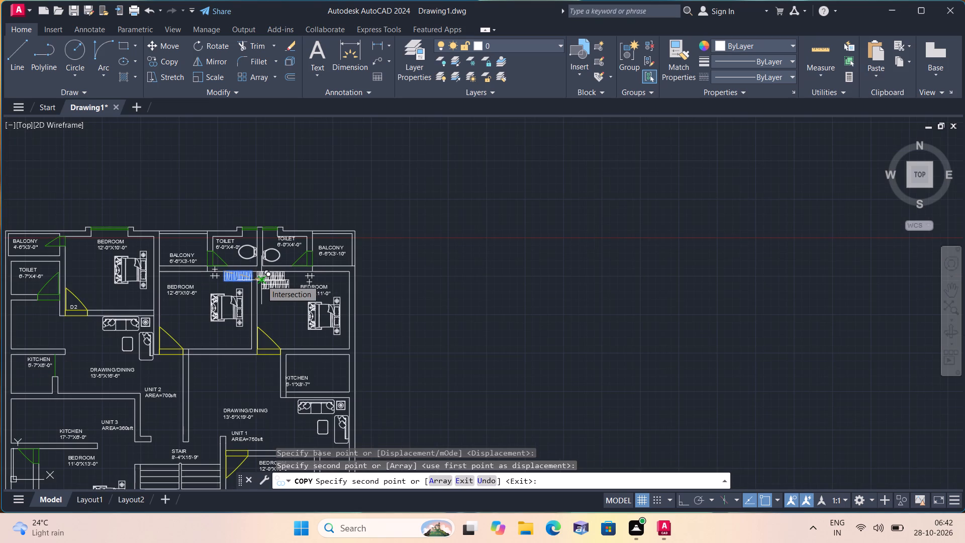
pyautogui.moveTo(265, 324); pyautogui.dragTo(274, 196, button='middle')
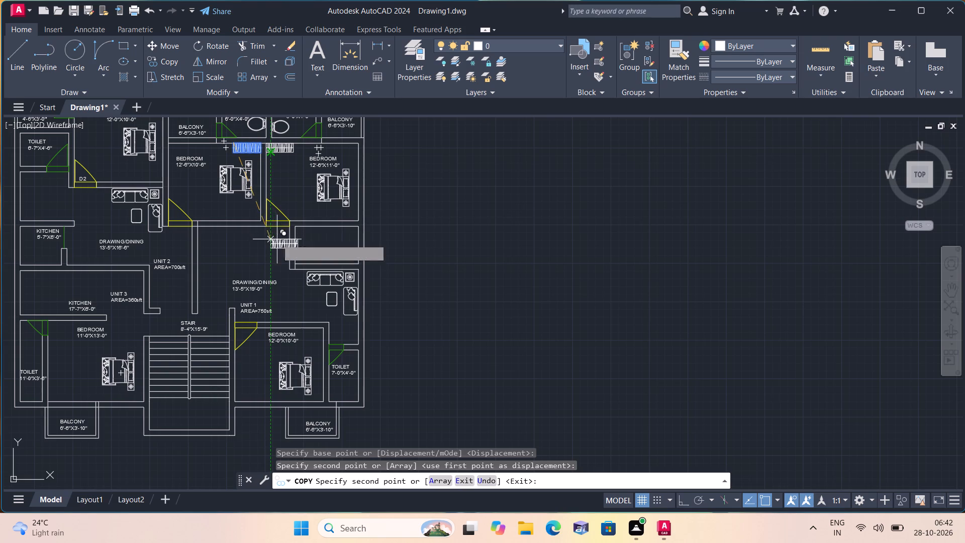
pyautogui.scroll(2, 255, 381)
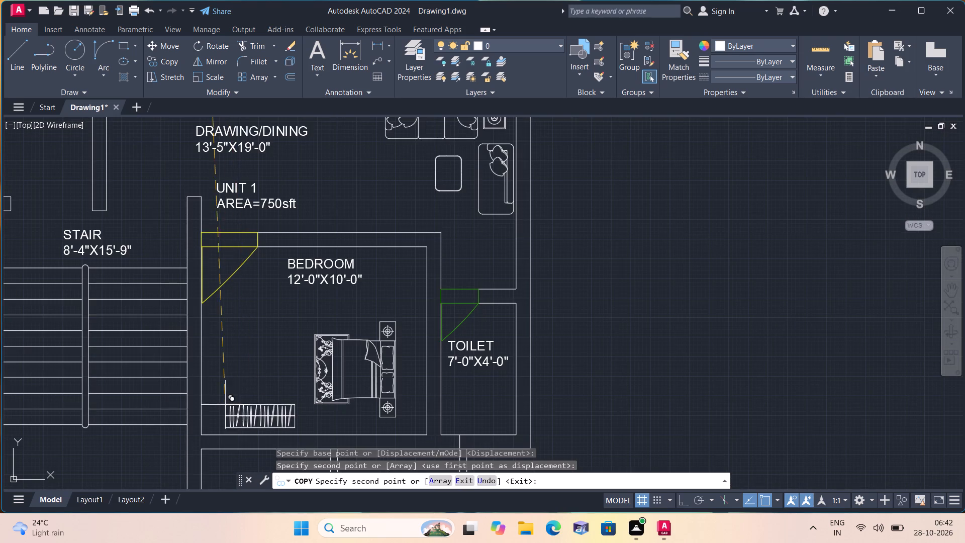
pyautogui.click(229, 384)
pyautogui.press('Escape')
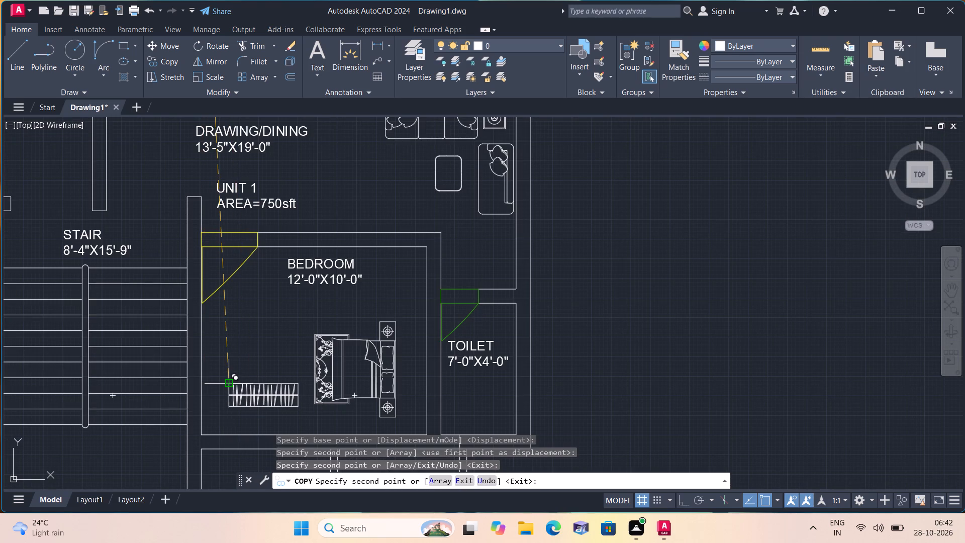
# Move the new wardrobe by its southwest corner into the southwest inner corner of the 12'-0"X10'-0" bedroom.
pyautogui.scroll(1, 275, 394)
pyautogui.click(318, 419)
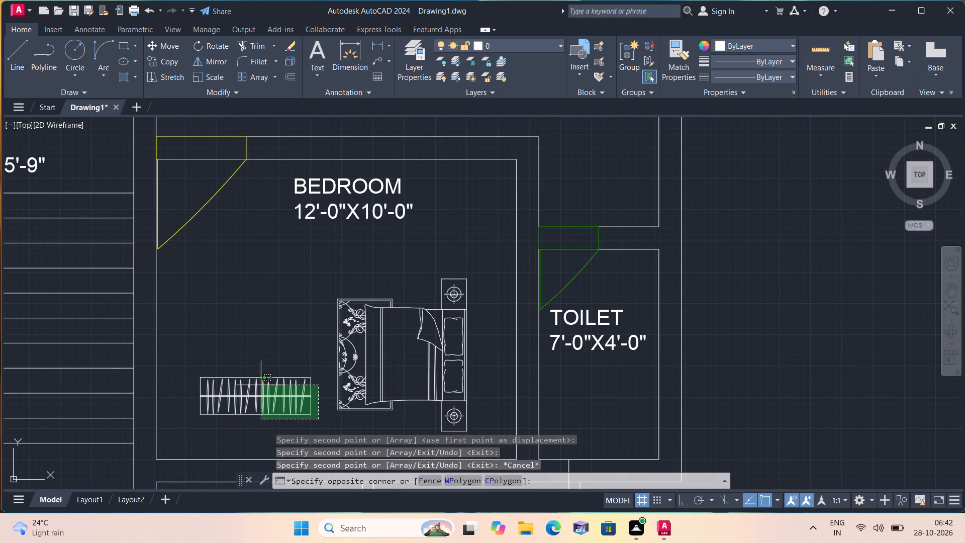
pyautogui.click(166, 321)
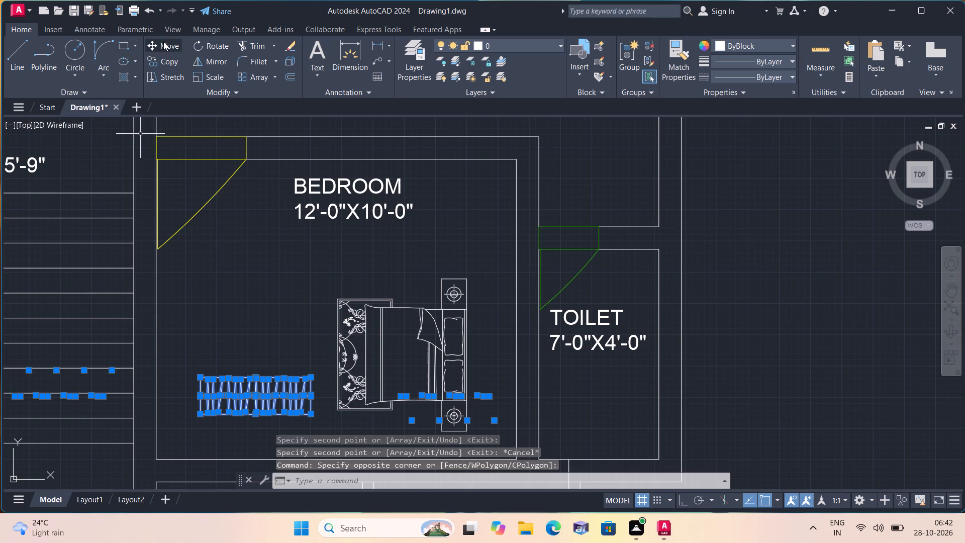
pyautogui.click(163, 41)
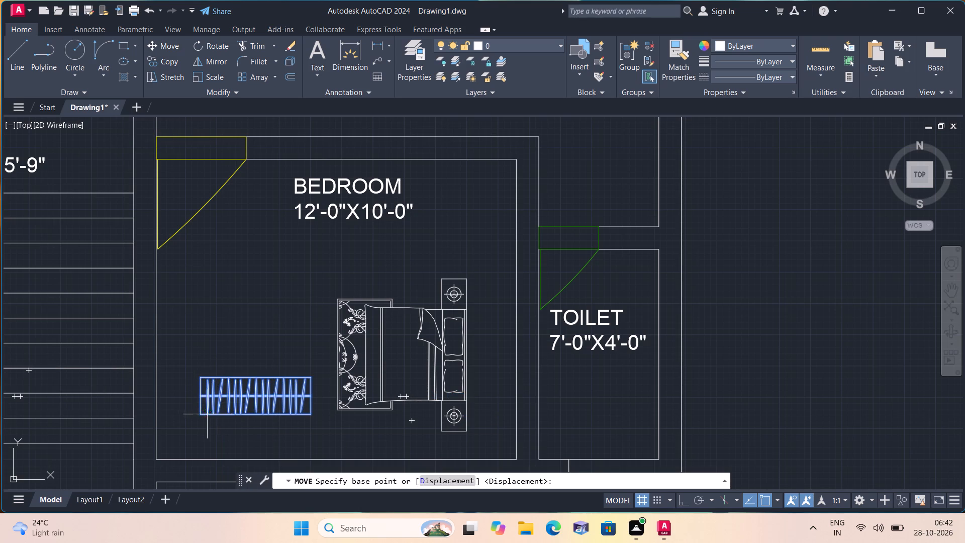
pyautogui.click(202, 414)
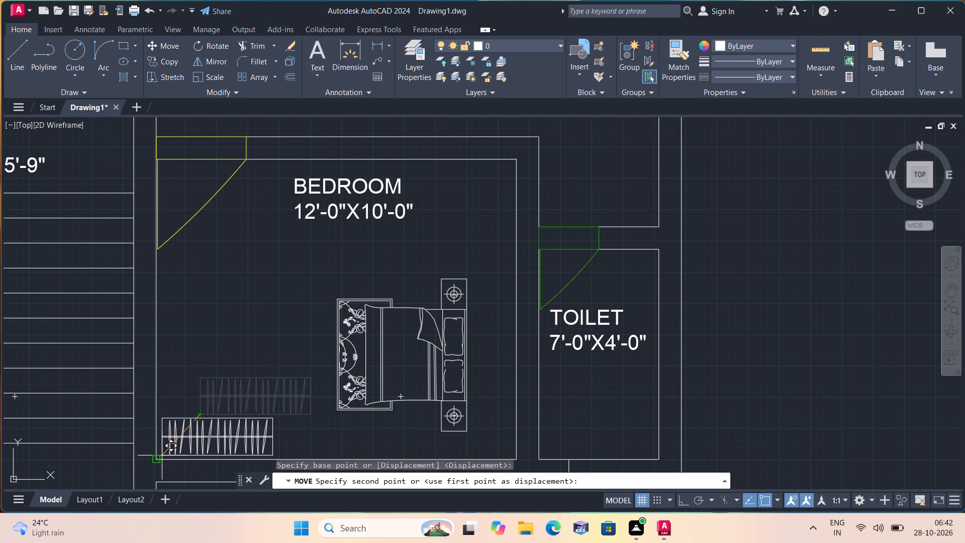
pyautogui.click(156, 458)
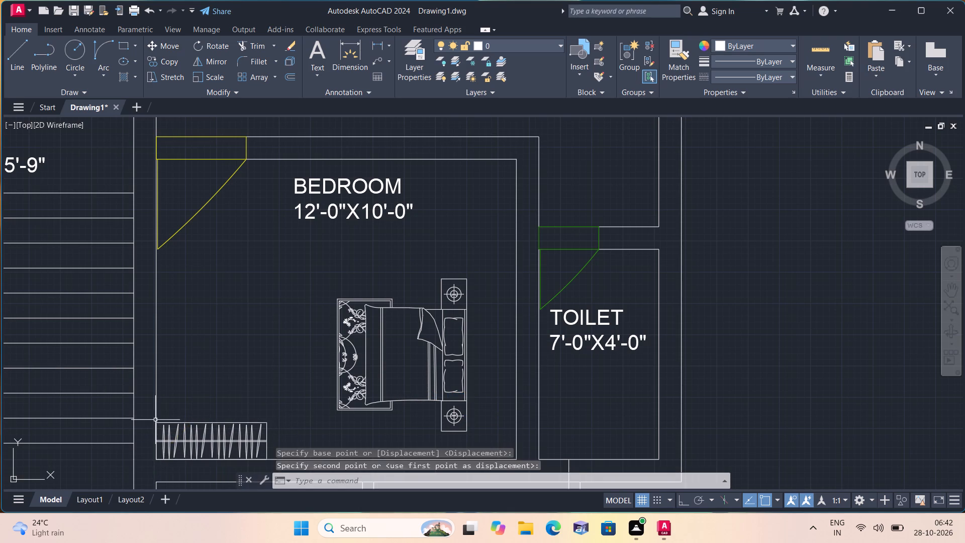
# Scale the oversized six-chair dining set east of the floor plan down freehand to suit the plan's dining areas.
pyautogui.scroll(-1, 67, 419)
pyautogui.moveTo(151, 377); pyautogui.dragTo(268, 384, button='middle')
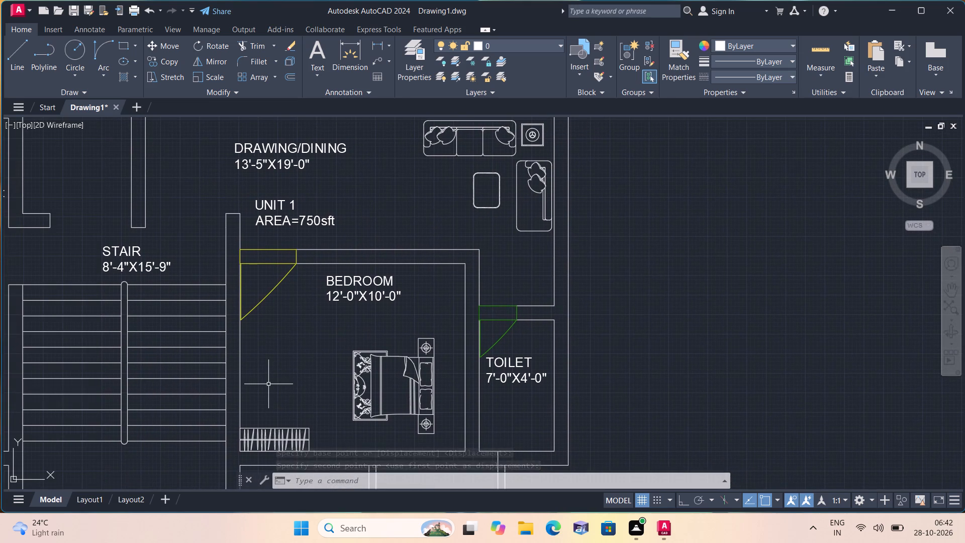
pyautogui.scroll(-1, 268, 384)
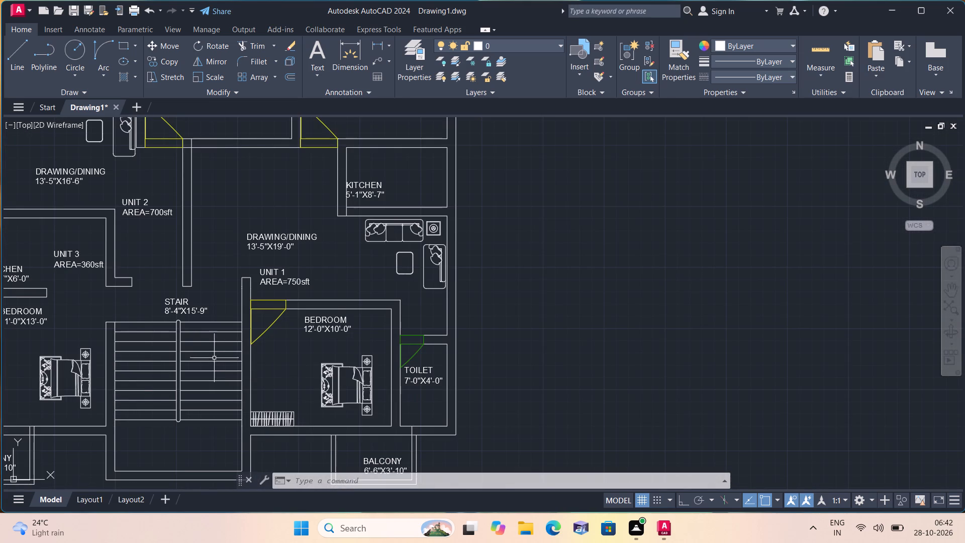
pyautogui.scroll(-1, 194, 343)
pyautogui.moveTo(193, 343); pyautogui.dragTo(227, 400, button='middle')
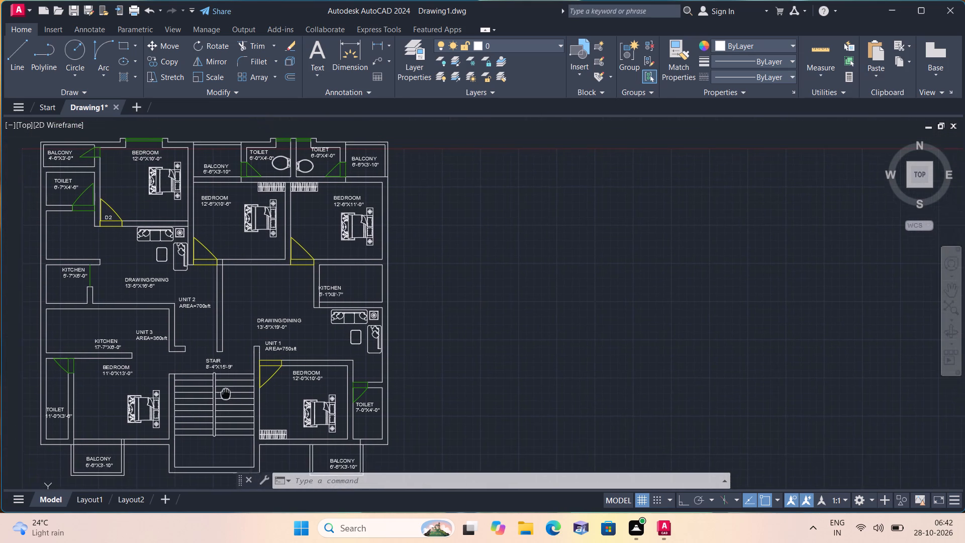
pyautogui.moveTo(227, 400); pyautogui.dragTo(231, 413, button='middle')
pyautogui.scroll(-1, 234, 403)
pyautogui.moveTo(275, 387); pyautogui.dragTo(242, 349, button='middle')
pyautogui.scroll(-1, 243, 352)
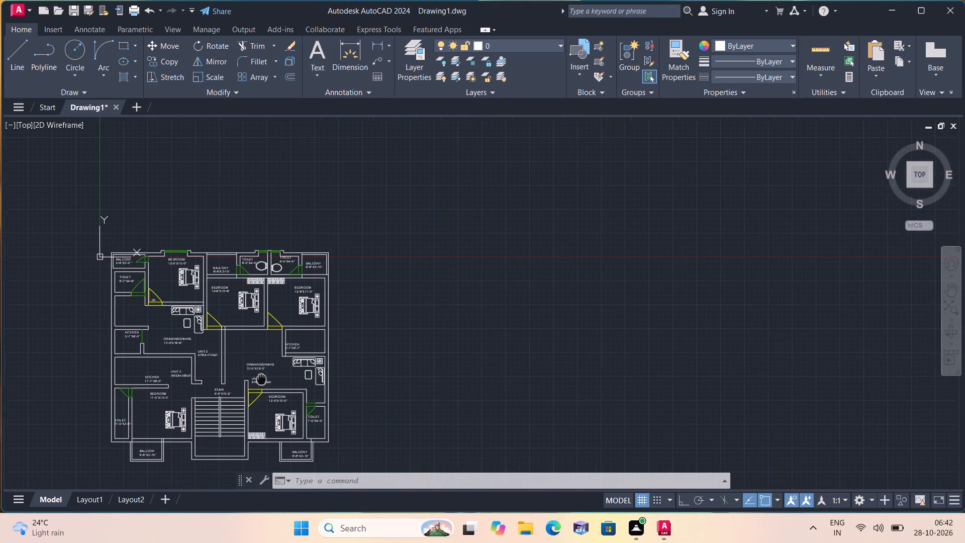
pyautogui.moveTo(242, 349); pyautogui.dragTo(206, 295, button='middle')
pyautogui.middleClick(206, 295)
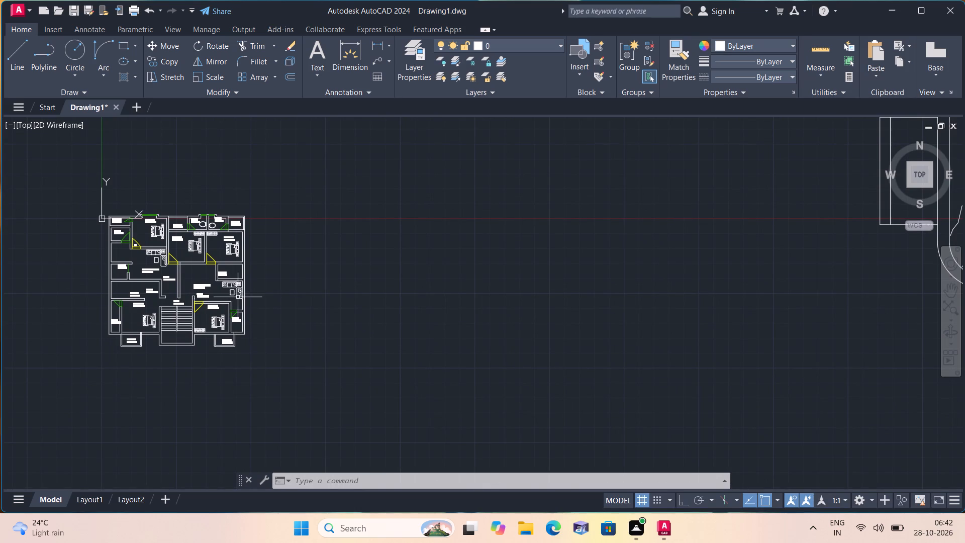
pyautogui.moveTo(300, 324); pyautogui.dragTo(261, 289, button='middle')
pyautogui.scroll(-3, 269, 295)
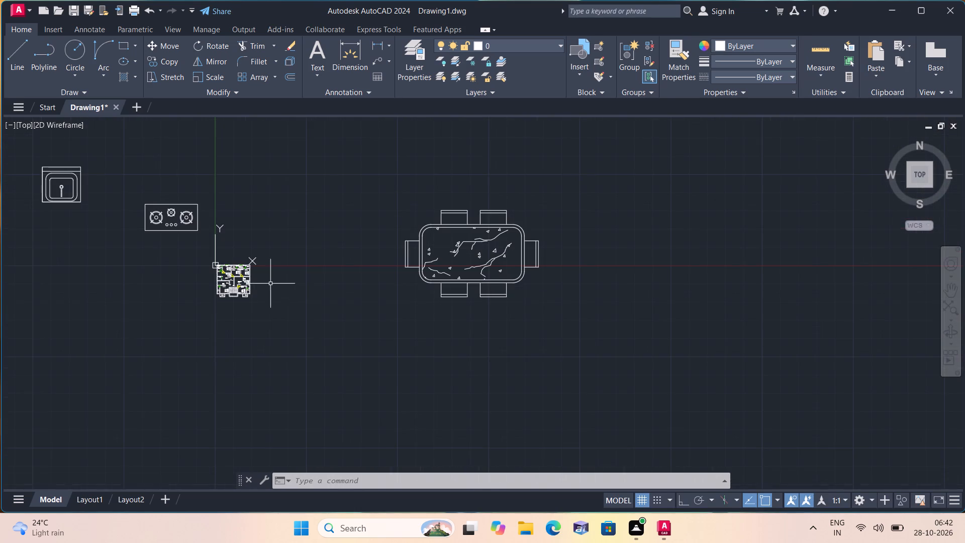
pyautogui.moveTo(339, 188); pyautogui.dragTo(363, 206)
pyautogui.click(561, 299)
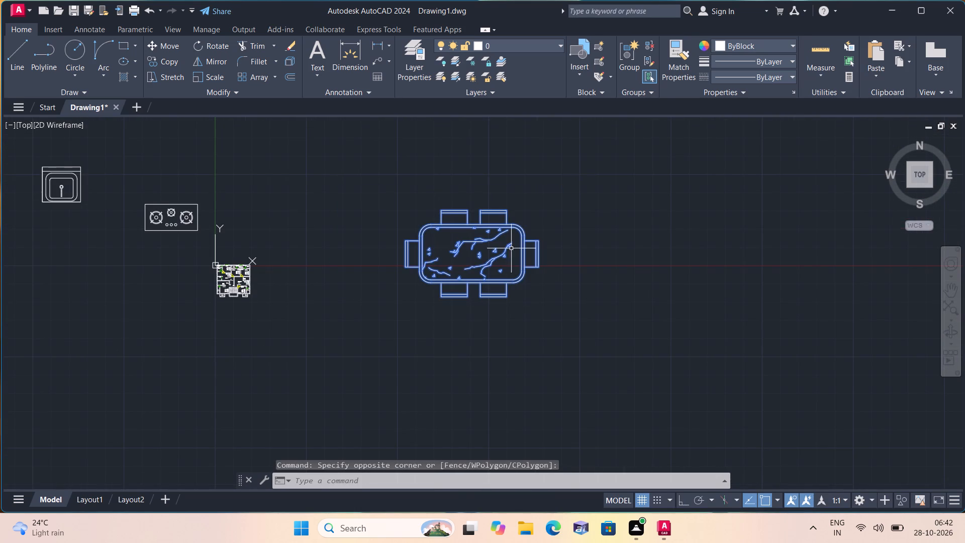
pyautogui.click(212, 71)
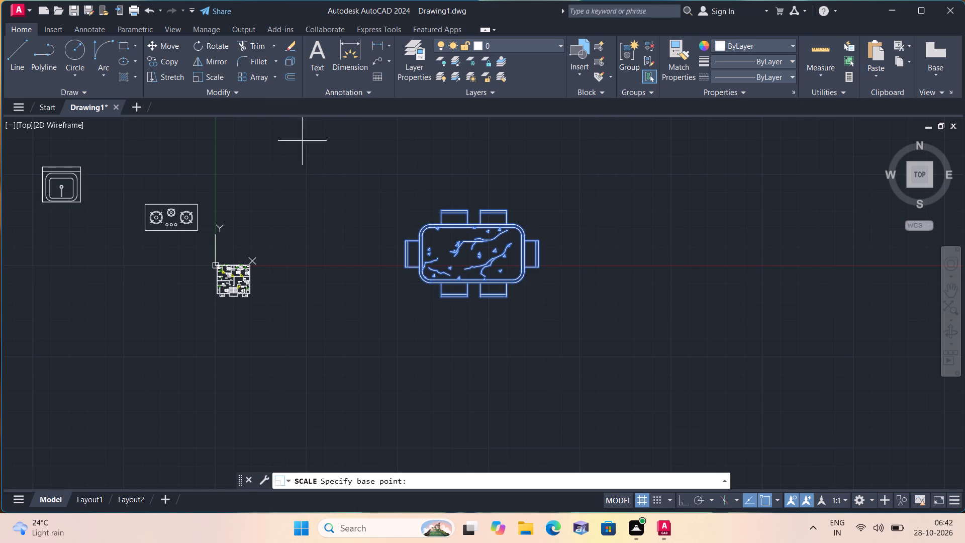
pyautogui.scroll(2, 445, 248)
pyautogui.click(445, 247)
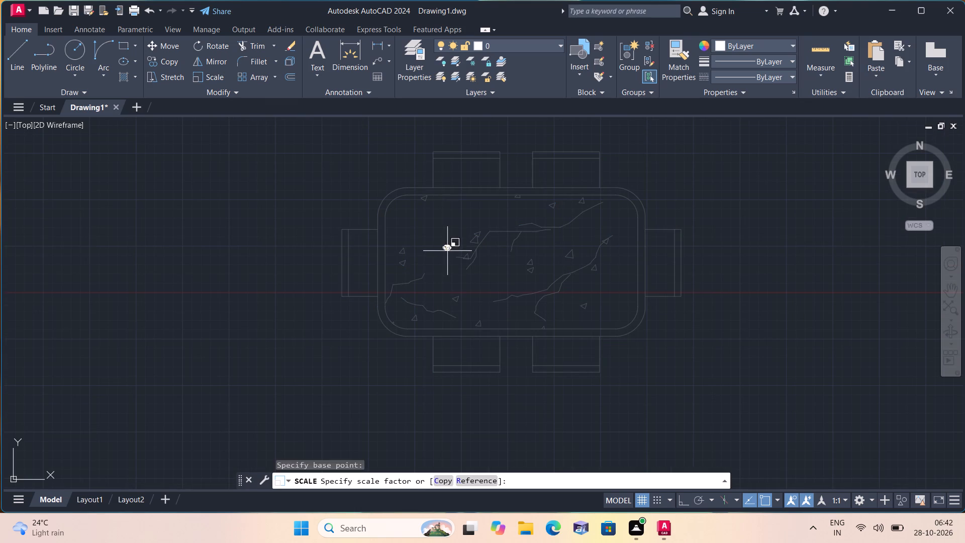
pyautogui.click(449, 253)
# Move the reduced dining set close to the floor plan, just outside the east wall near Unit 1's drawing/dining room.
pyautogui.moveTo(465, 264); pyautogui.dragTo(464, 253)
pyautogui.click(402, 204)
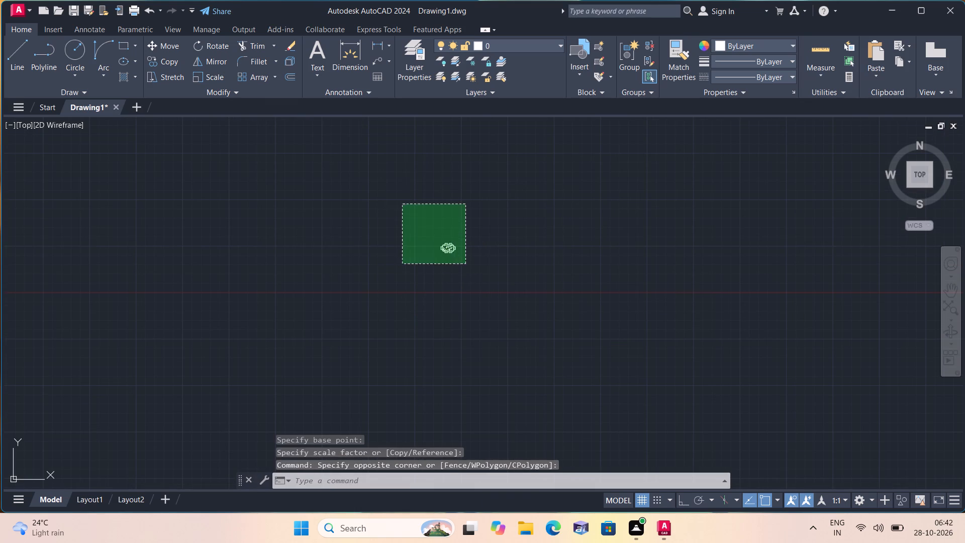
pyautogui.click(170, 42)
pyautogui.click(448, 249)
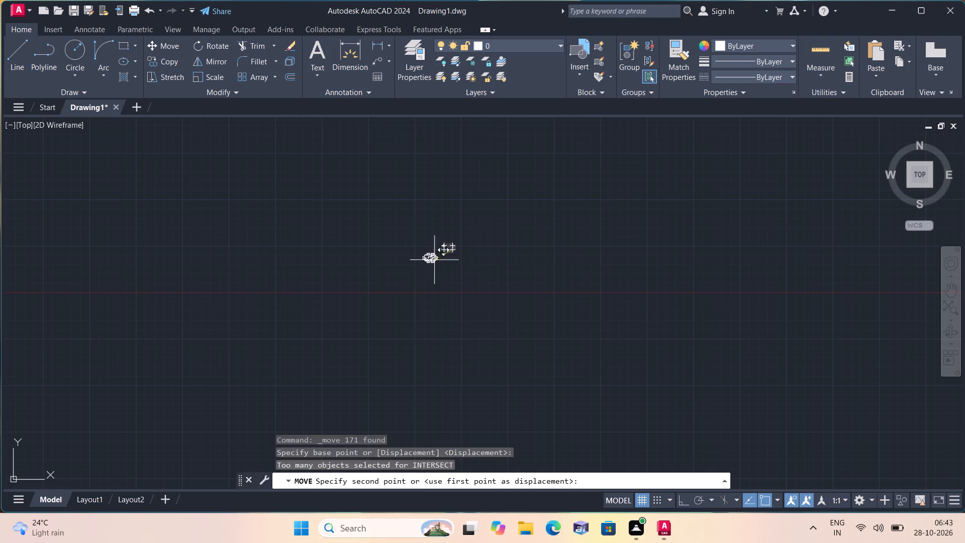
pyautogui.scroll(-2, 395, 300)
pyautogui.moveTo(293, 333); pyautogui.dragTo(382, 305, button='middle')
pyautogui.scroll(2, 246, 300)
pyautogui.scroll(2, 290, 288)
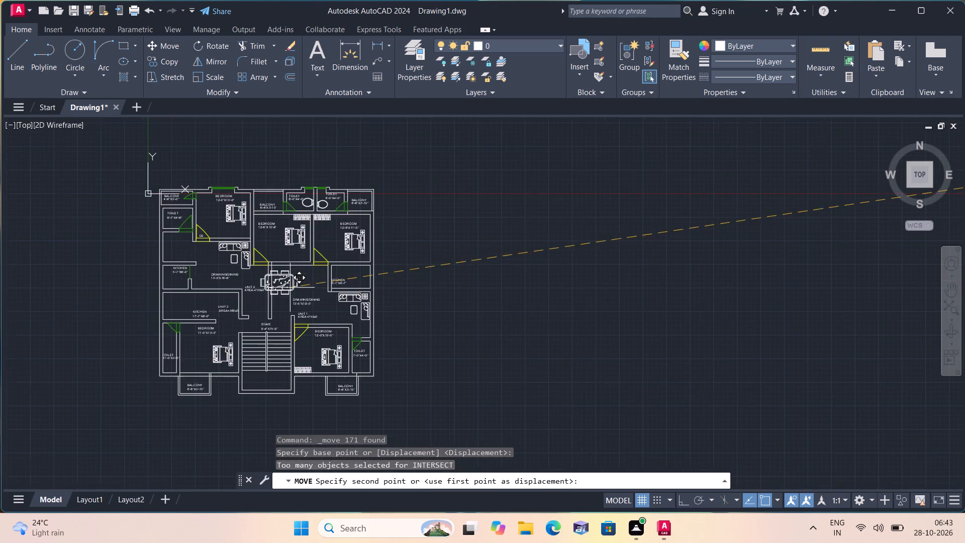
pyautogui.scroll(2, 294, 300)
pyautogui.moveTo(346, 343); pyautogui.dragTo(274, 350, button='middle')
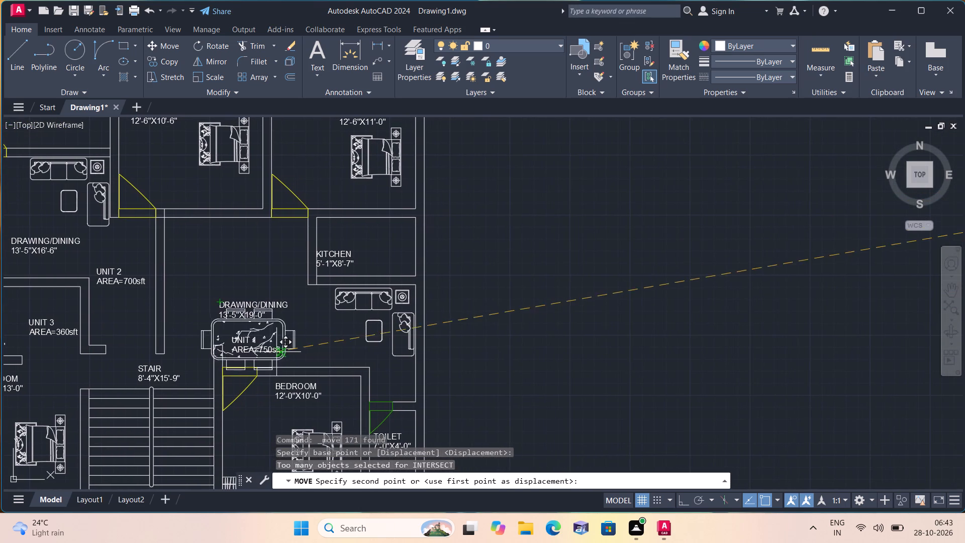
pyautogui.click(574, 309)
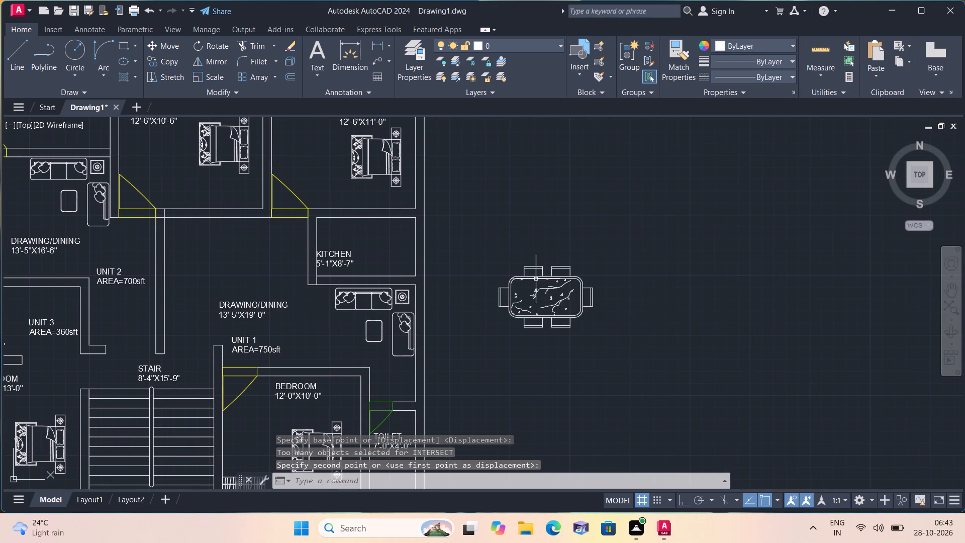
# Scale down freehand the dining set just outside the east wall to a much smaller size.
pyautogui.moveTo(476, 244); pyautogui.dragTo(512, 279)
pyautogui.click(667, 361)
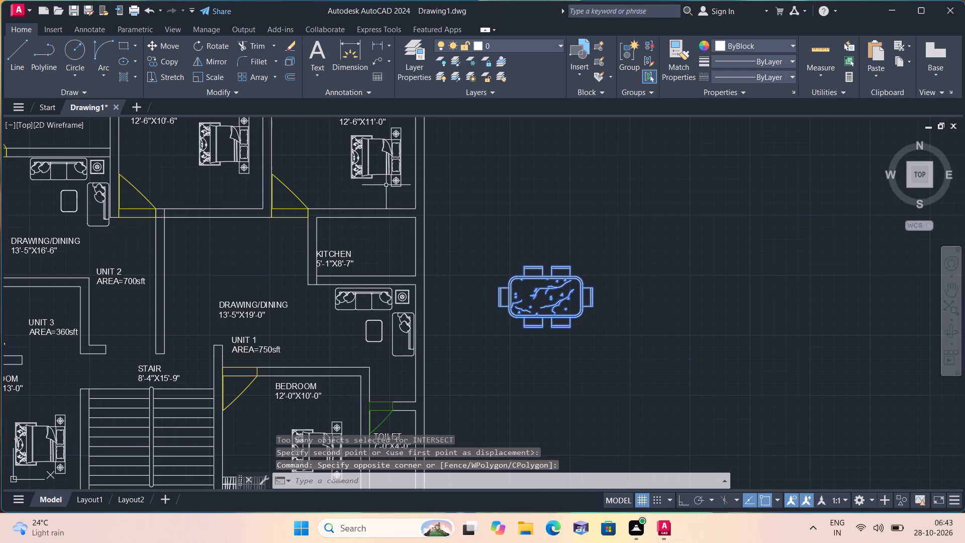
pyautogui.click(214, 74)
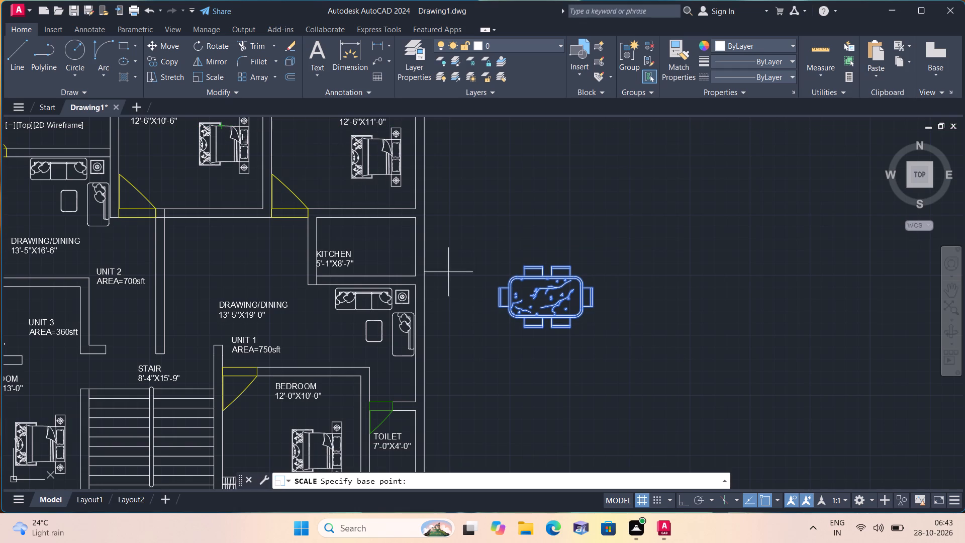
pyautogui.scroll(2, 522, 300)
pyautogui.click(523, 298)
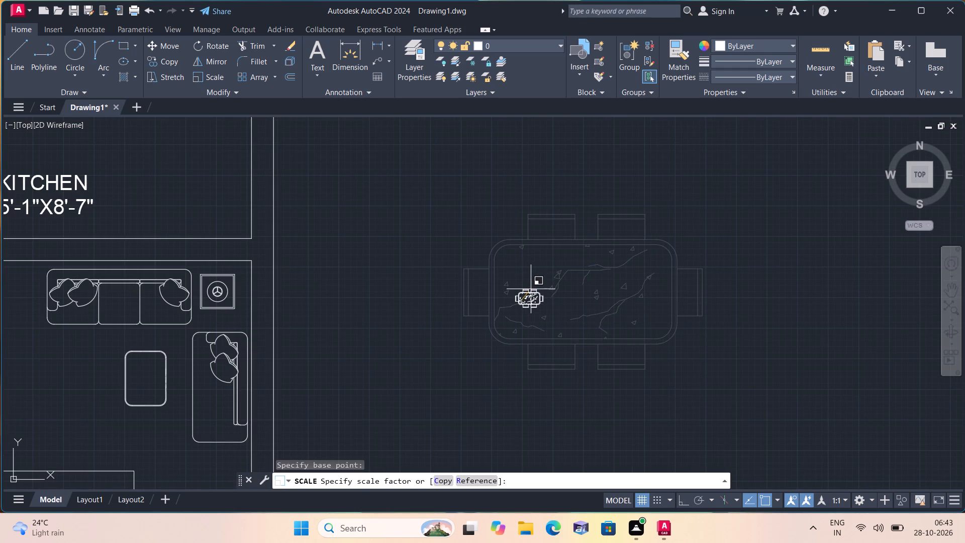
pyautogui.click(536, 284)
# Move the small dining set into Unit 2's dining nook, between the 6'-7"X4'-6" toilet and the 5'-7"X6'-0" kitchen.
pyautogui.moveTo(466, 254); pyautogui.dragTo(471, 262)
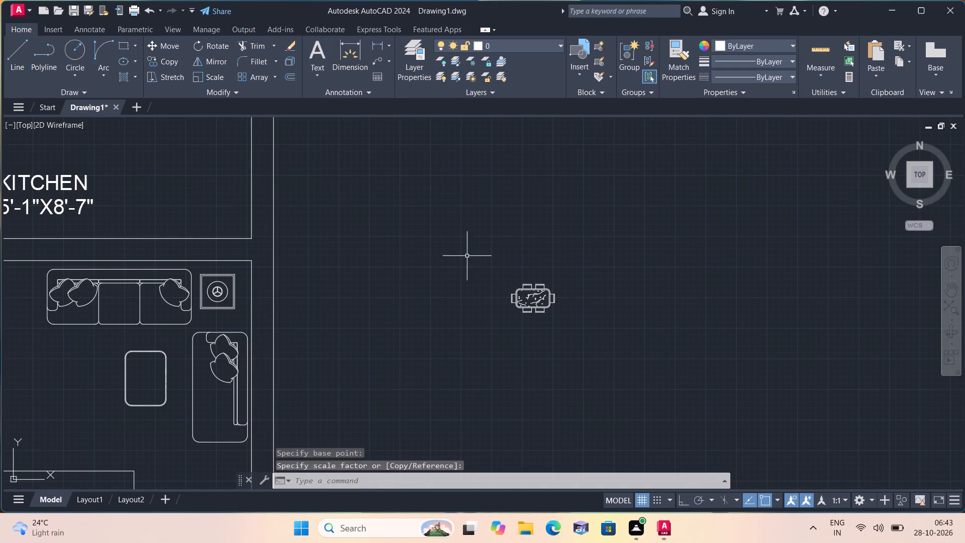
pyautogui.moveTo(471, 262); pyautogui.dragTo(475, 269)
pyautogui.click(598, 322)
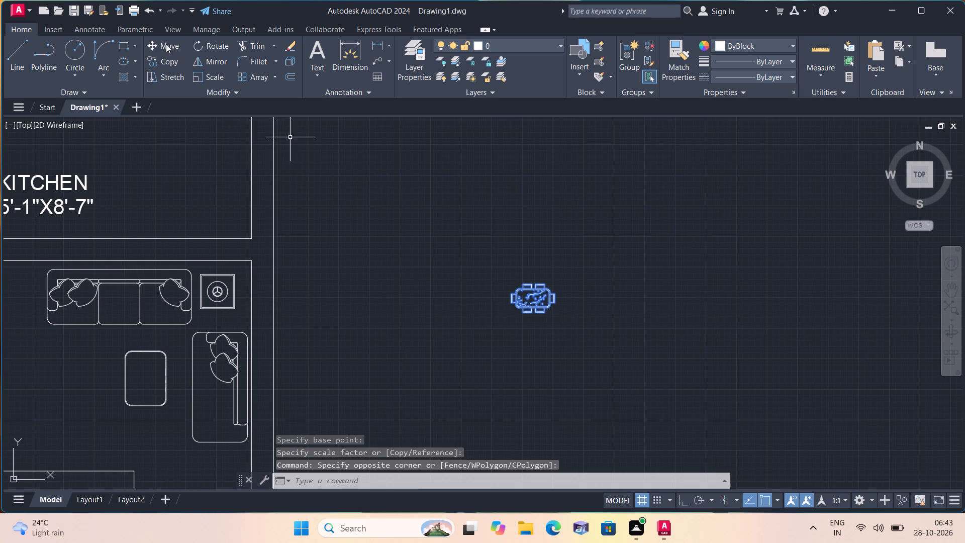
pyautogui.click(166, 43)
pyautogui.click(529, 290)
pyautogui.scroll(-1, 532, 298)
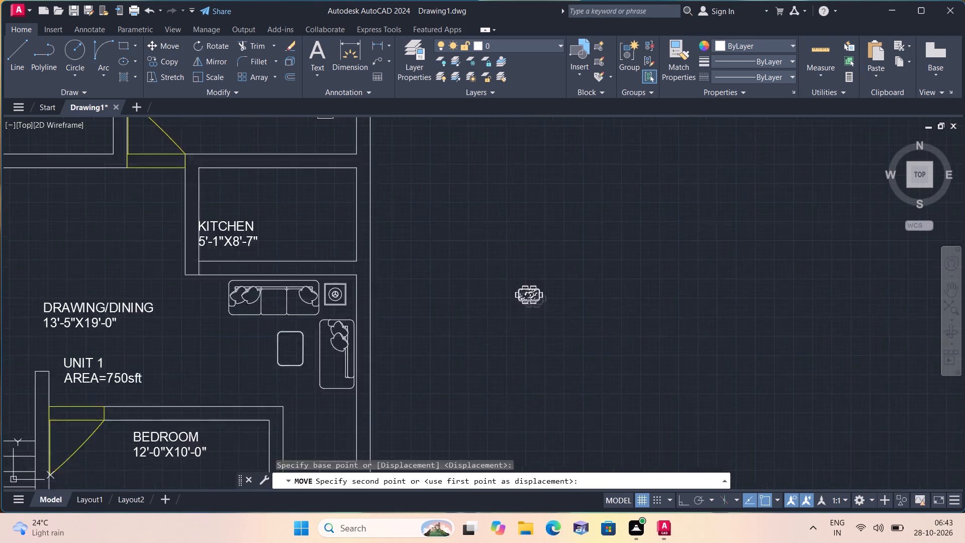
pyautogui.scroll(-1, 532, 298)
pyautogui.moveTo(149, 283); pyautogui.dragTo(507, 402, button='middle')
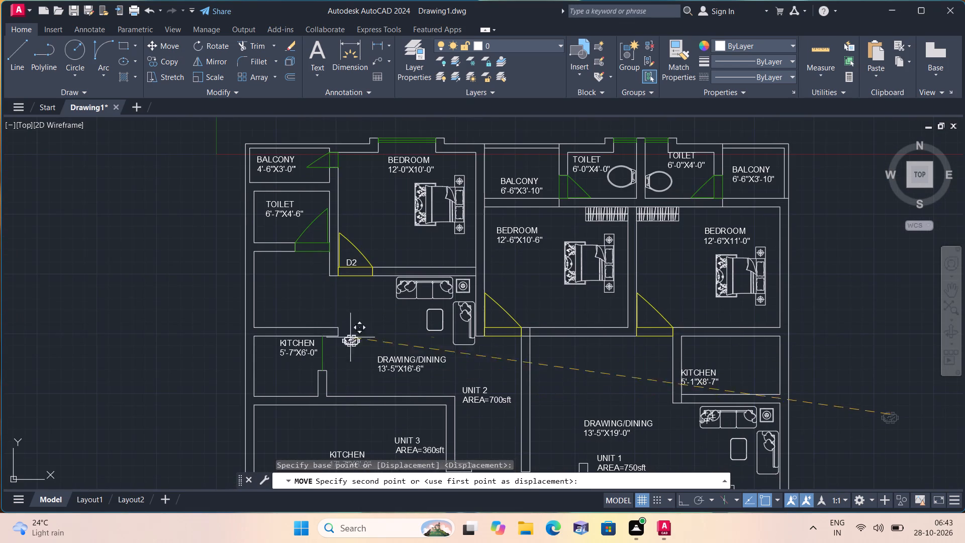
pyautogui.scroll(2, 287, 288)
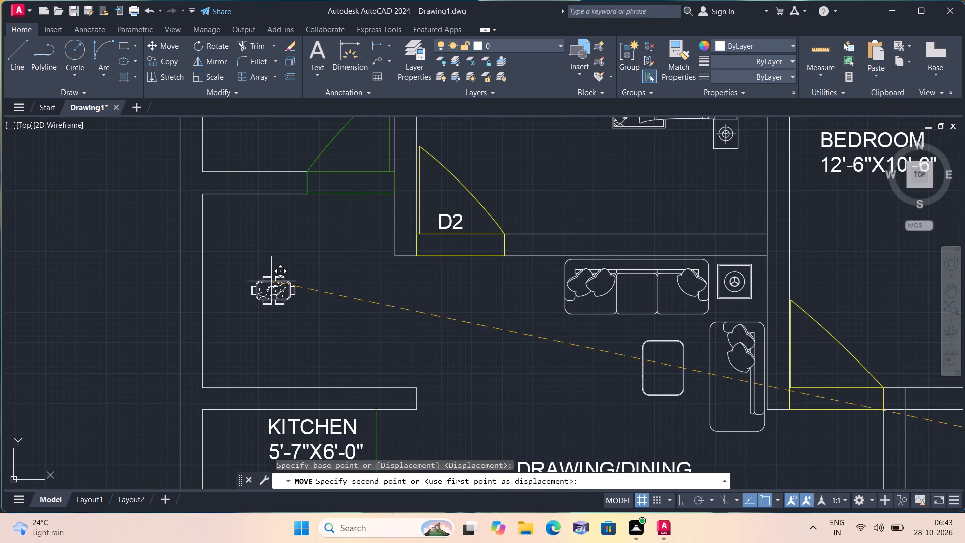
pyautogui.click(293, 280)
# Scale the dining set up freehand so it fills Unit 2's dining nook with clearance around the chairs.
pyautogui.scroll(2, 293, 280)
pyautogui.moveTo(413, 373); pyautogui.dragTo(402, 355)
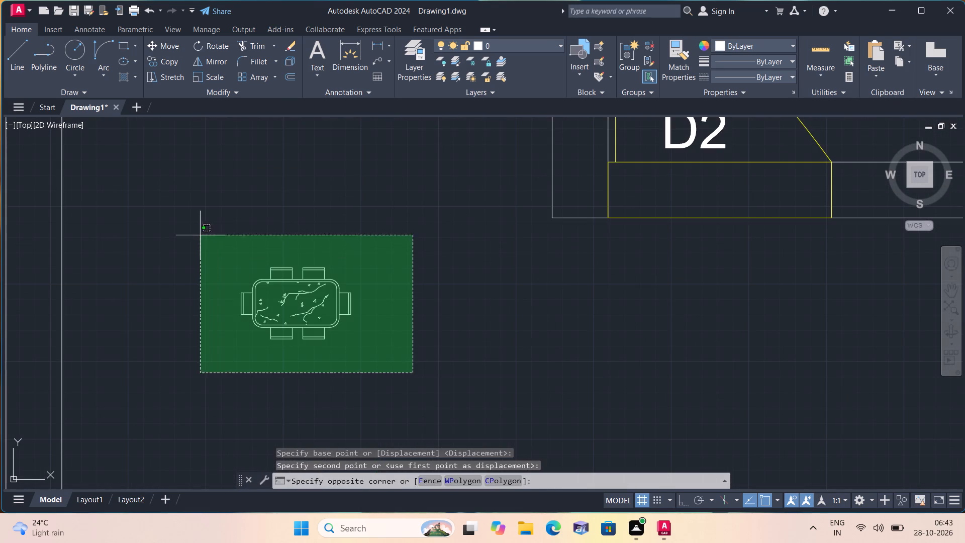
pyautogui.click(199, 235)
pyautogui.click(218, 75)
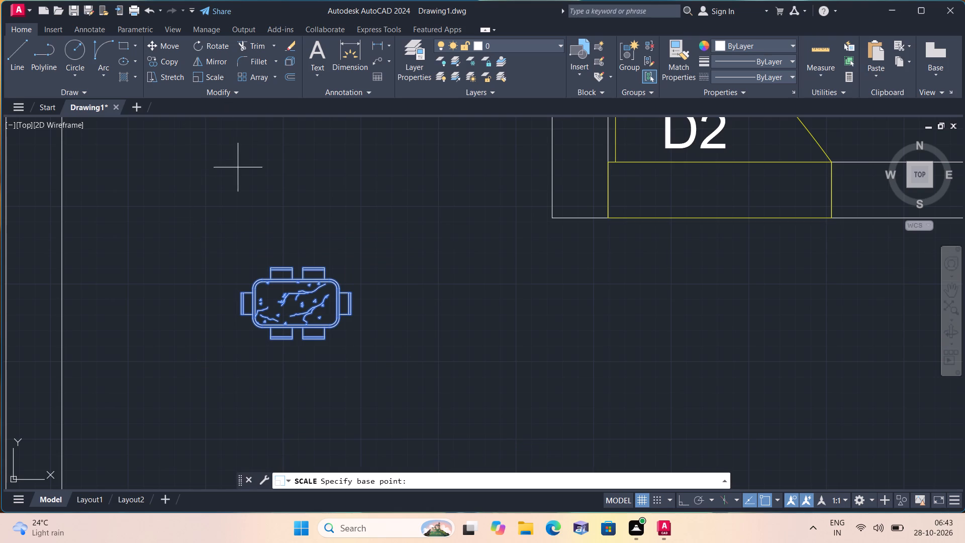
pyautogui.scroll(-1, 255, 231)
pyautogui.moveTo(277, 269); pyautogui.dragTo(281, 274)
pyautogui.scroll(-1, 353, 341)
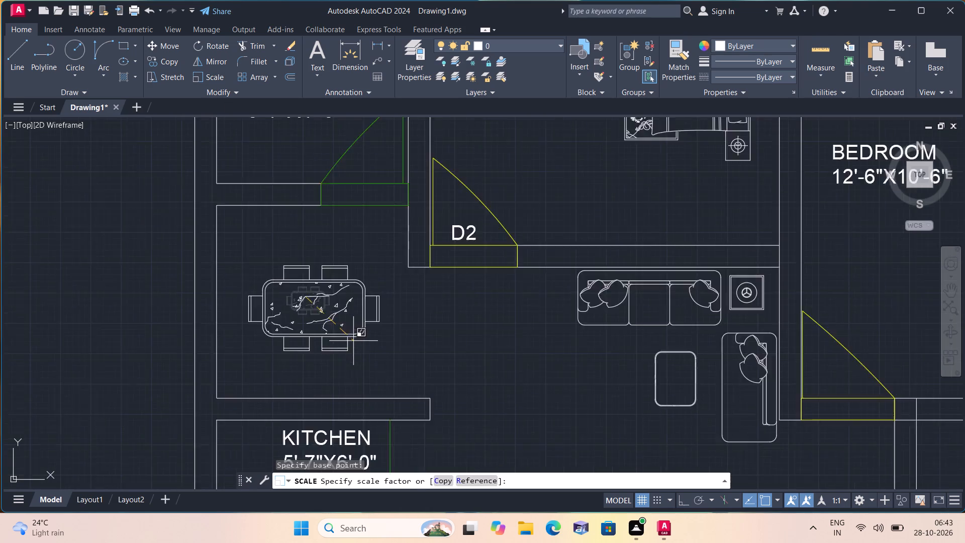
pyautogui.scroll(-1, 353, 341)
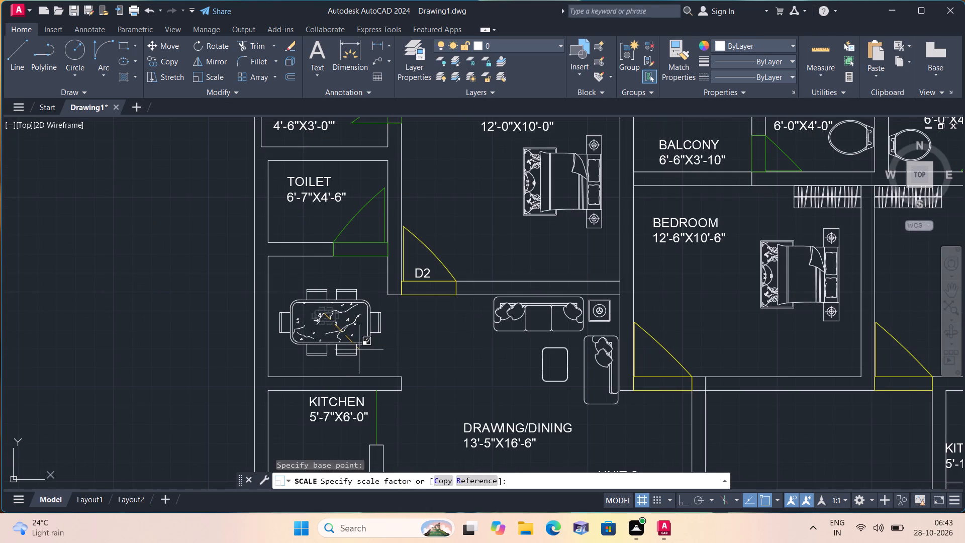
pyautogui.click(359, 349)
# Copy the complete dining set from Unit 2's nook to the open space outside the east wall beside Unit 1, and finish copying.
pyautogui.scroll(1, 359, 349)
pyautogui.click(413, 365)
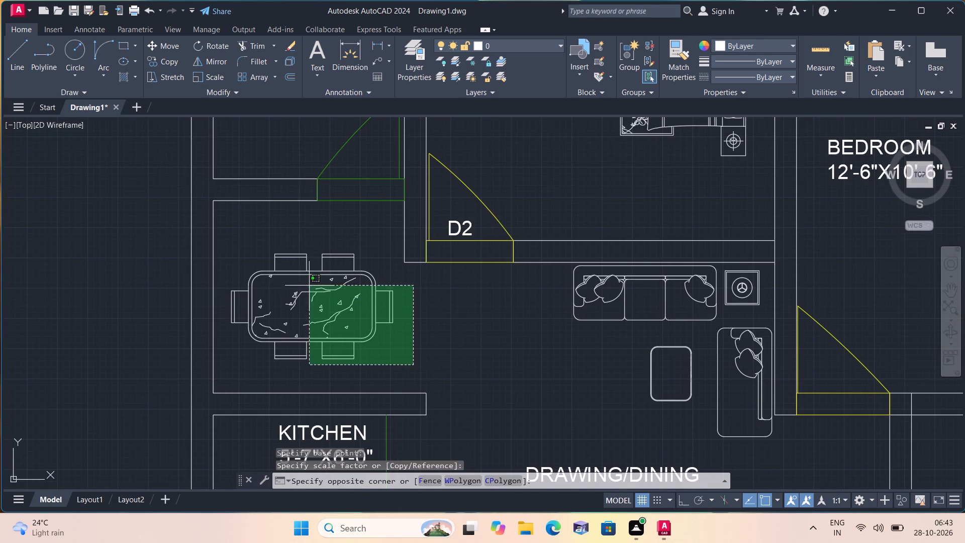
pyautogui.click(224, 259)
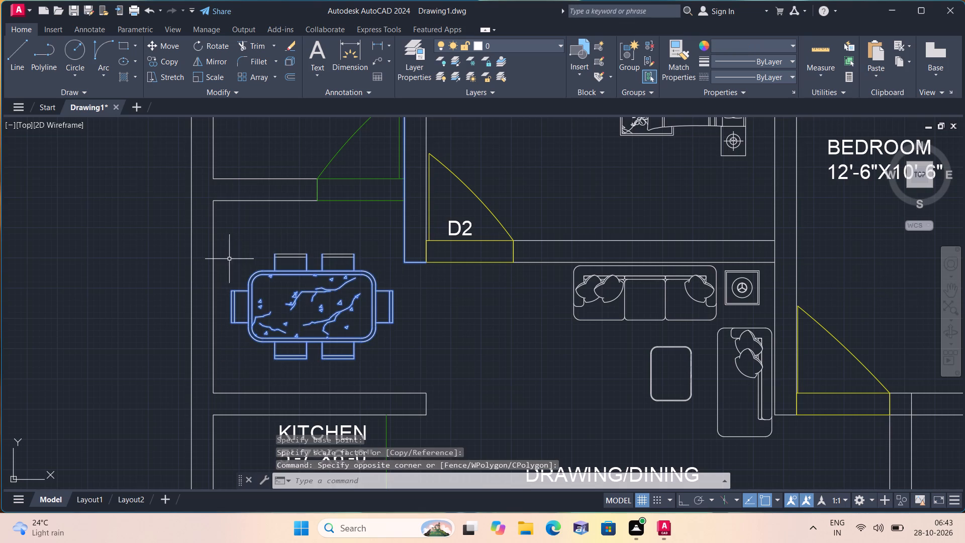
pyautogui.scroll(2, 317, 267)
pyautogui.moveTo(433, 266); pyautogui.dragTo(422, 255)
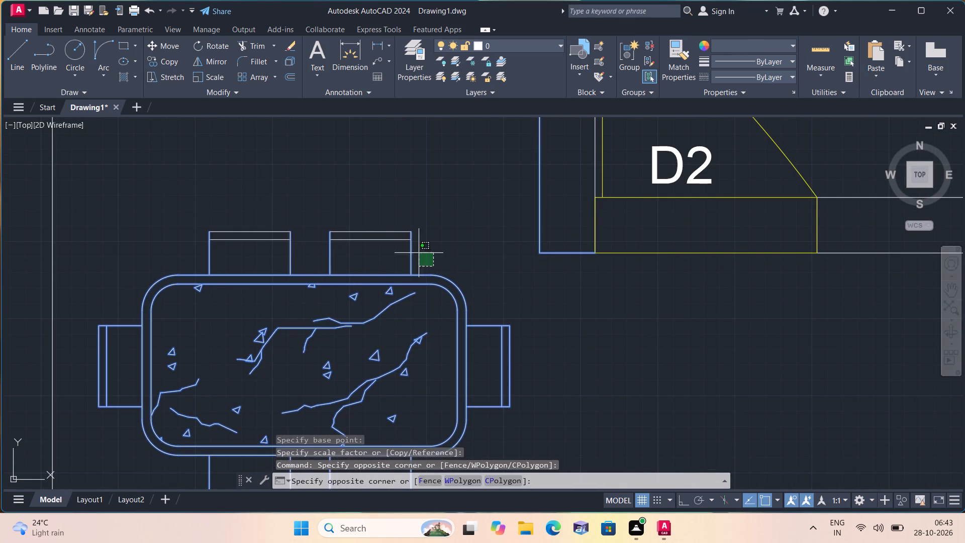
pyautogui.click(195, 192)
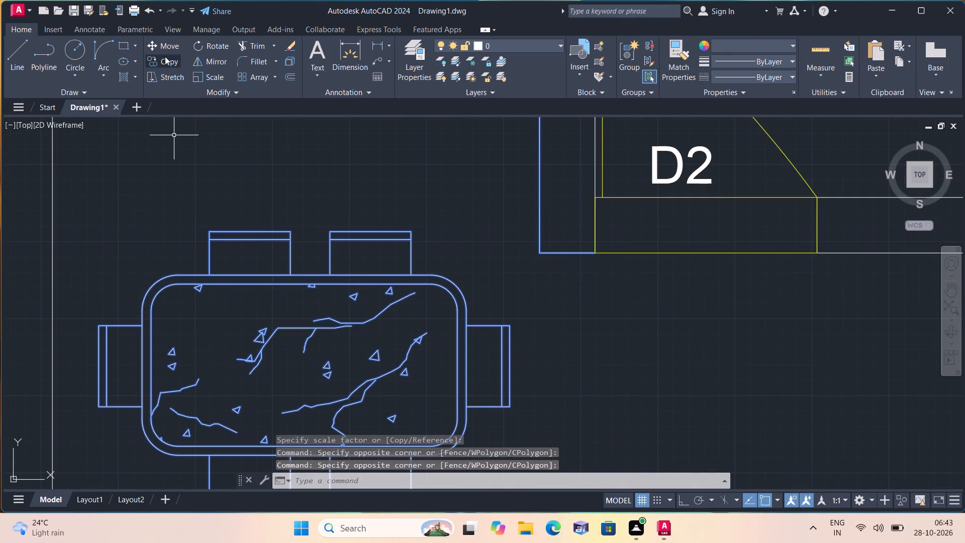
pyautogui.click(166, 58)
pyautogui.click(245, 304)
pyautogui.scroll(-2, 285, 307)
pyautogui.scroll(-1, 334, 305)
pyautogui.moveTo(297, 283); pyautogui.dragTo(141, 171, button='middle')
pyautogui.scroll(-1, 220, 233)
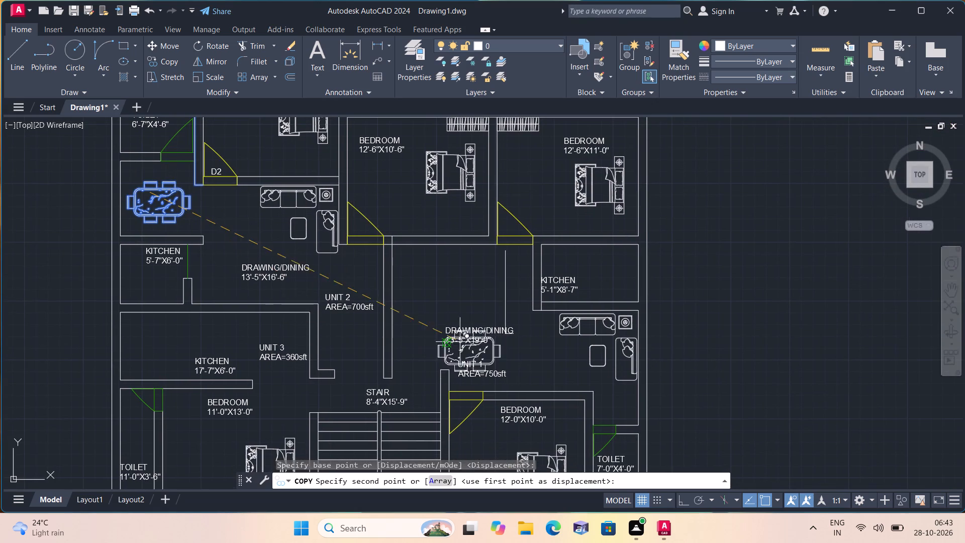
pyautogui.moveTo(473, 318); pyautogui.dragTo(215, 232, button='middle')
pyautogui.middleClick(213, 228)
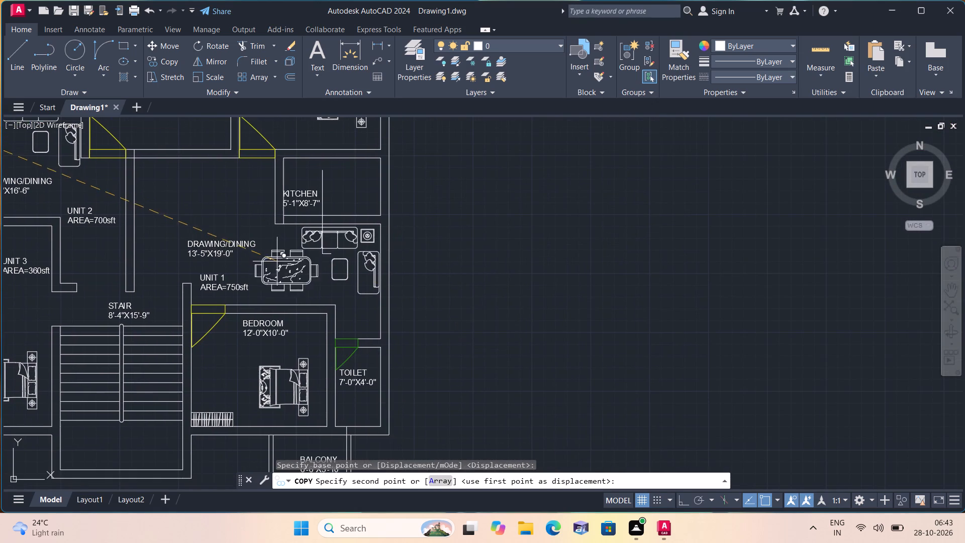
pyautogui.moveTo(298, 277); pyautogui.dragTo(380, 355, button='middle')
pyautogui.scroll(2, 380, 353)
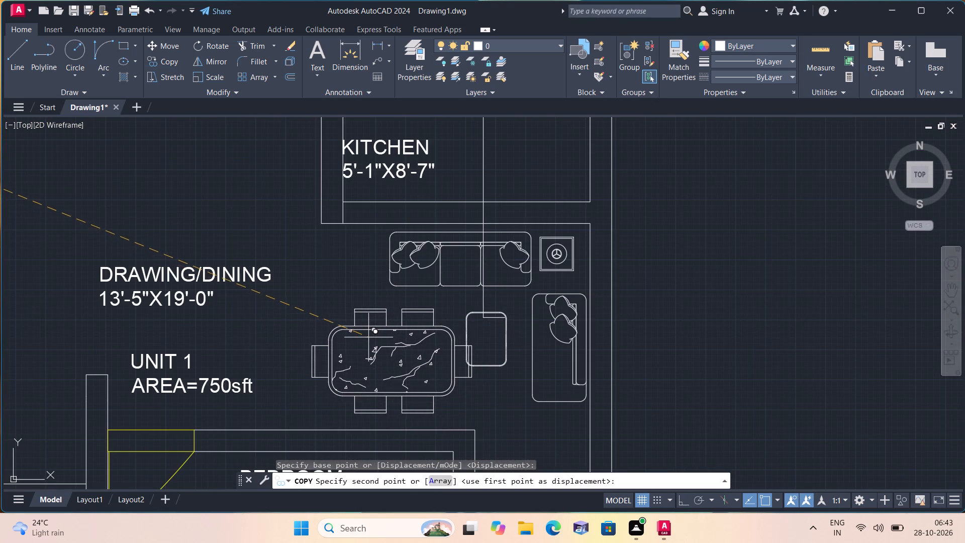
pyautogui.scroll(-1, 359, 333)
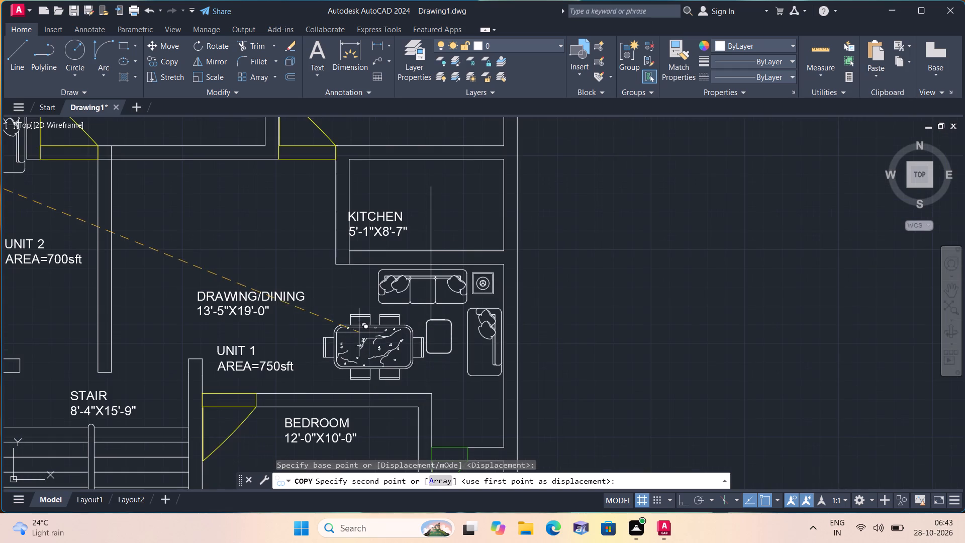
pyautogui.scroll(-1, 359, 329)
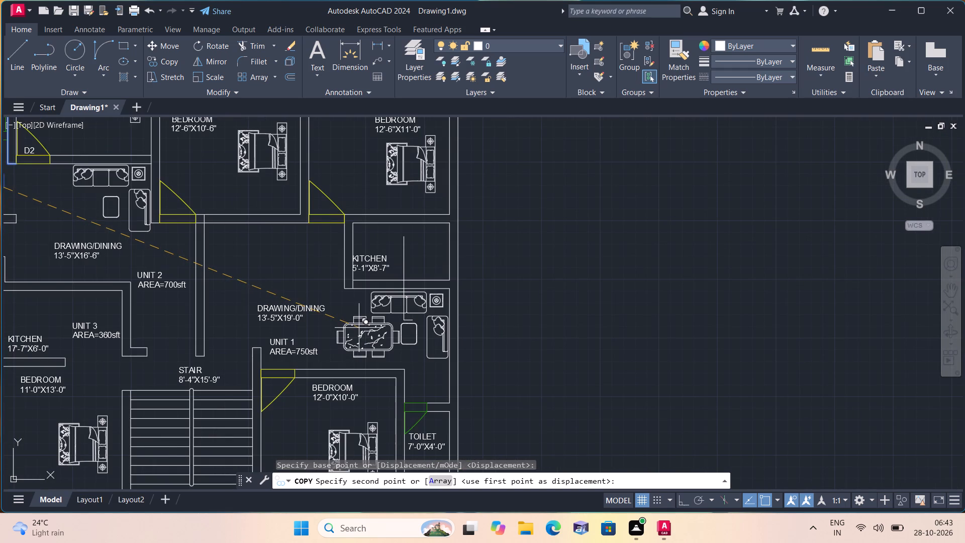
pyautogui.scroll(-1, 359, 328)
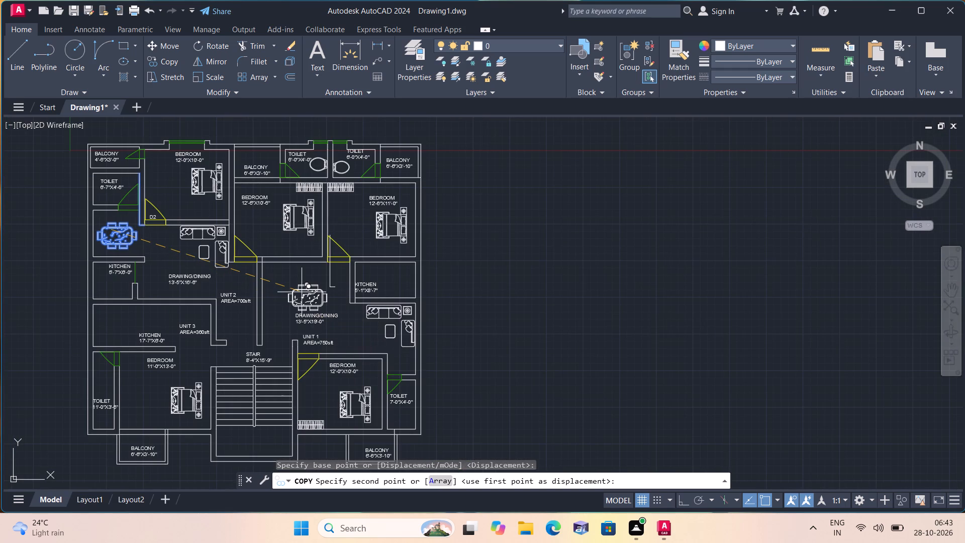
pyautogui.scroll(-1, 302, 292)
pyautogui.scroll(1, 302, 292)
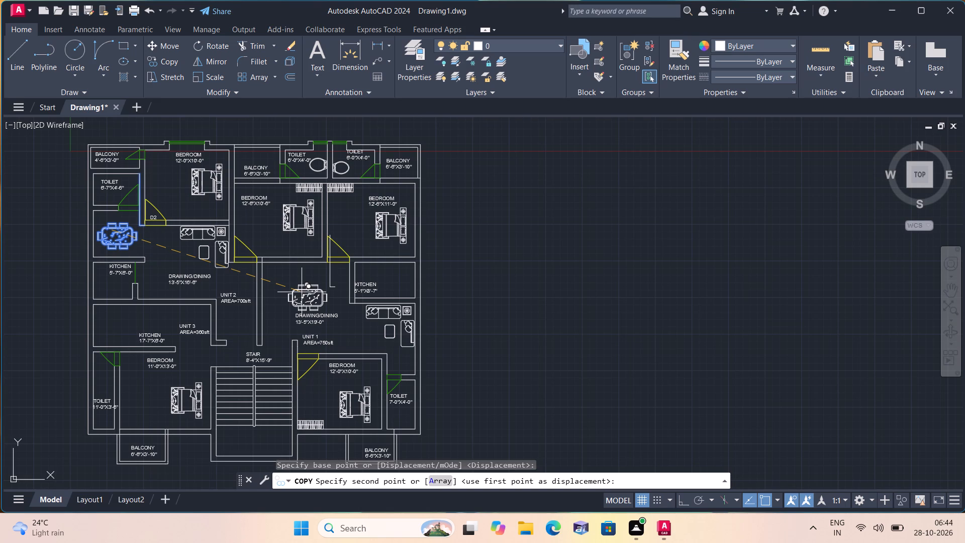
pyautogui.click(476, 311)
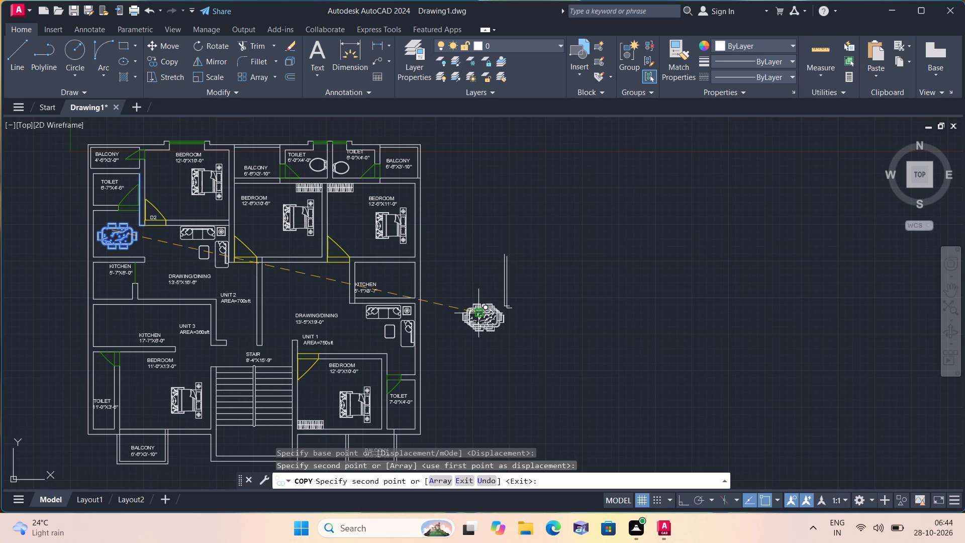
pyautogui.press('Escape')
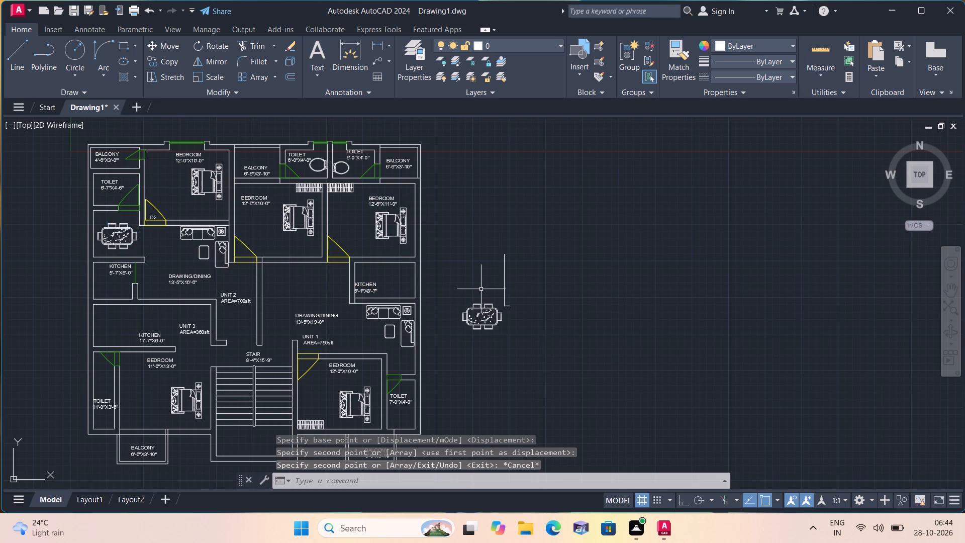
# Delete the two stray wall lines that were copied along with the dining set east of the plan.
pyautogui.scroll(1, 480, 285)
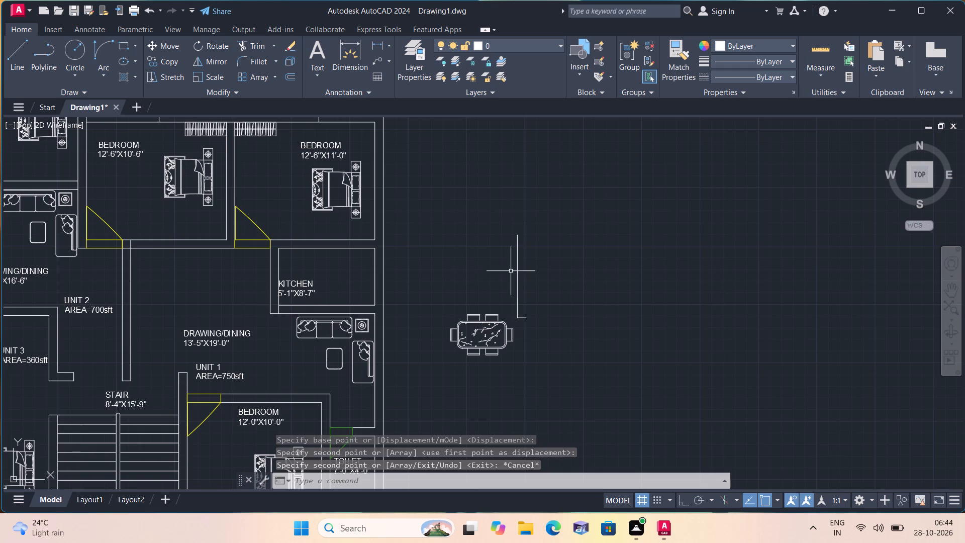
pyautogui.click(513, 271)
pyautogui.click(533, 268)
pyautogui.moveTo(548, 297); pyautogui.dragTo(526, 273)
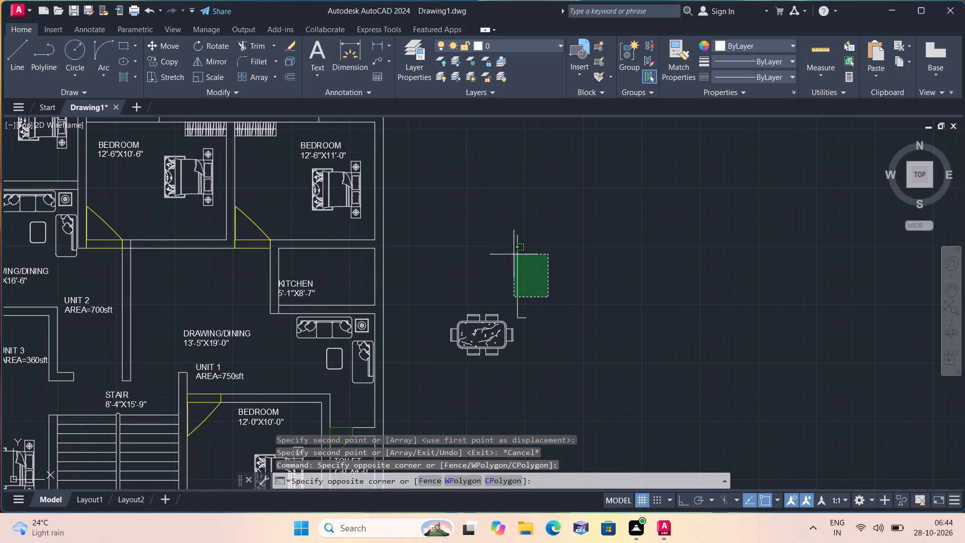
pyautogui.click(500, 237)
pyautogui.moveTo(538, 331); pyautogui.dragTo(533, 317)
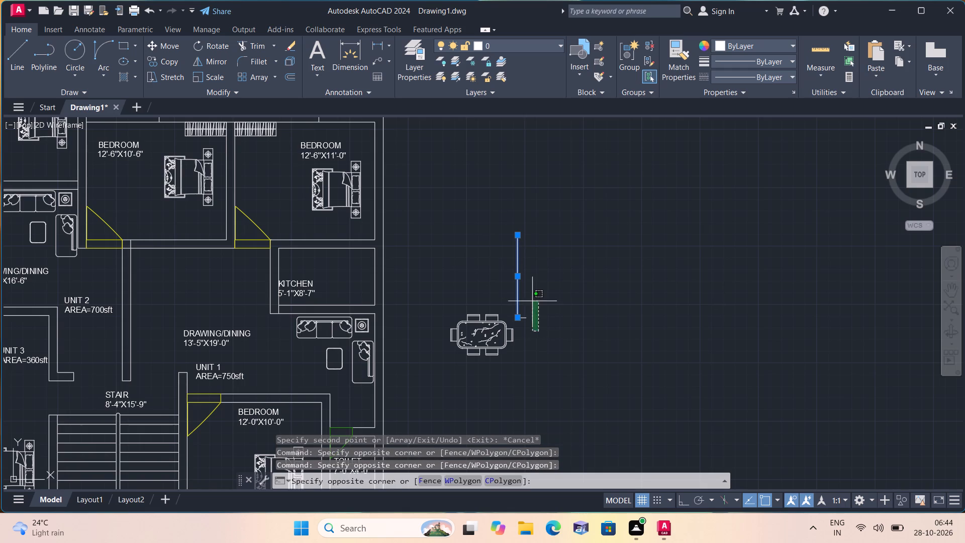
pyautogui.click(524, 291)
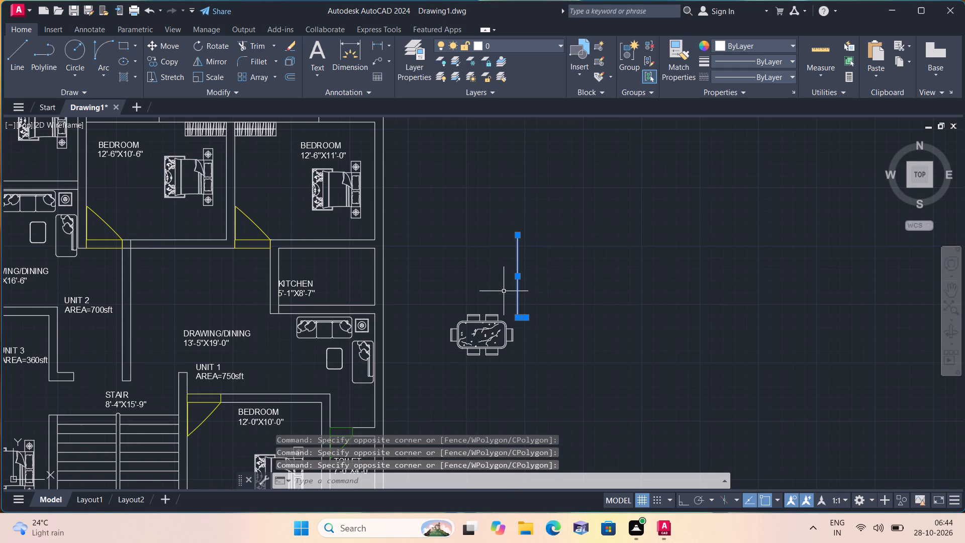
pyautogui.press('Delete')
# Move Unit 1's complete living-room set from below the 5'-1"X8'-7" kitchen to the drawing/dining room's northwest corner, beside the Unit 2 wall.
pyautogui.scroll(-1, 111, 336)
pyautogui.moveTo(162, 336); pyautogui.dragTo(315, 323, button='middle')
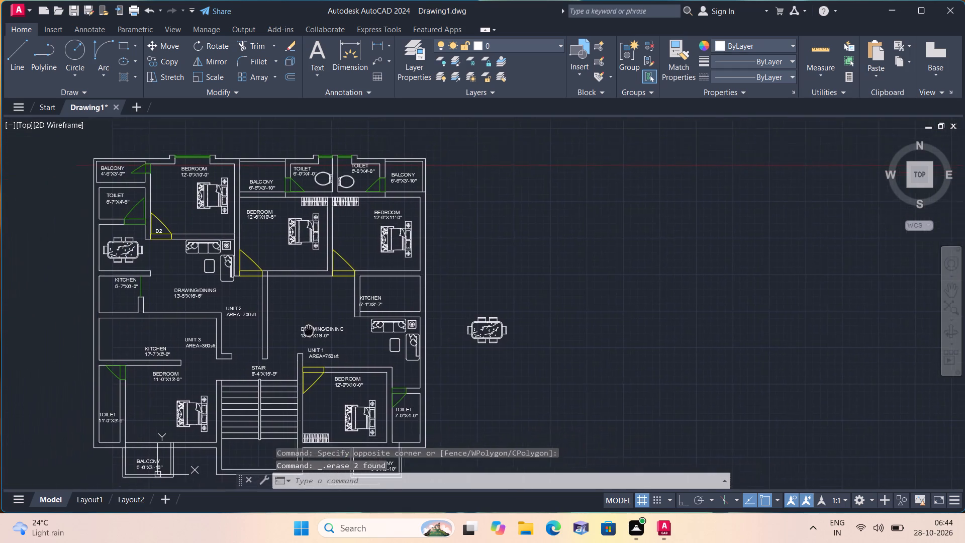
pyautogui.moveTo(315, 323); pyautogui.dragTo(329, 296, button='middle')
pyautogui.scroll(2, 380, 315)
pyautogui.scroll(2, 529, 351)
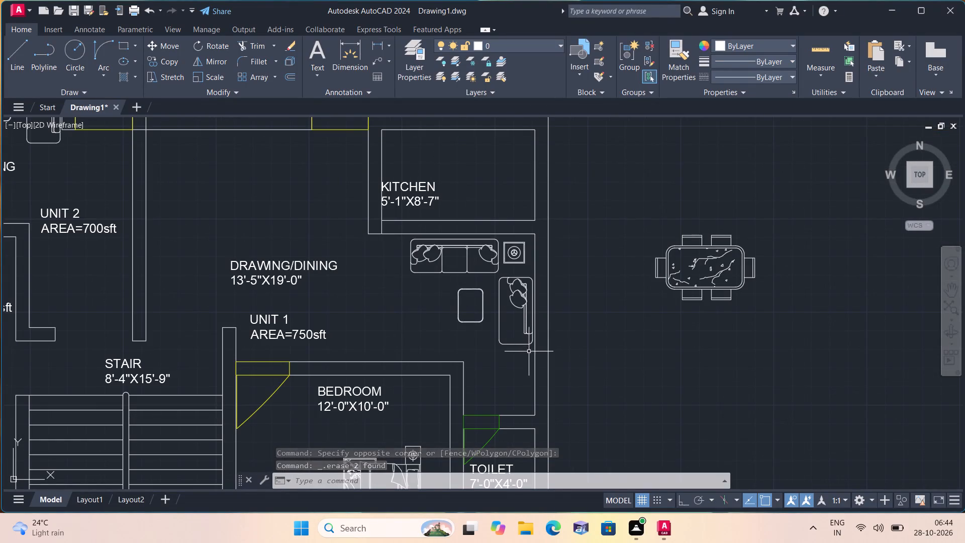
pyautogui.scroll(1, 529, 351)
pyautogui.moveTo(532, 343); pyautogui.dragTo(525, 331)
pyautogui.scroll(-1, 369, 225)
pyautogui.moveTo(362, 223); pyautogui.dragTo(459, 383, button='middle')
pyautogui.click(247, 184)
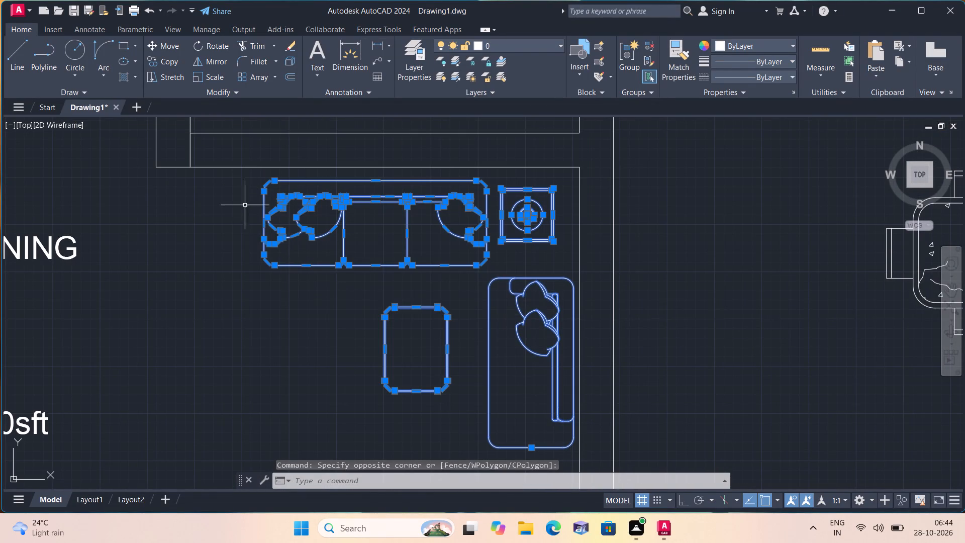
pyautogui.click(170, 42)
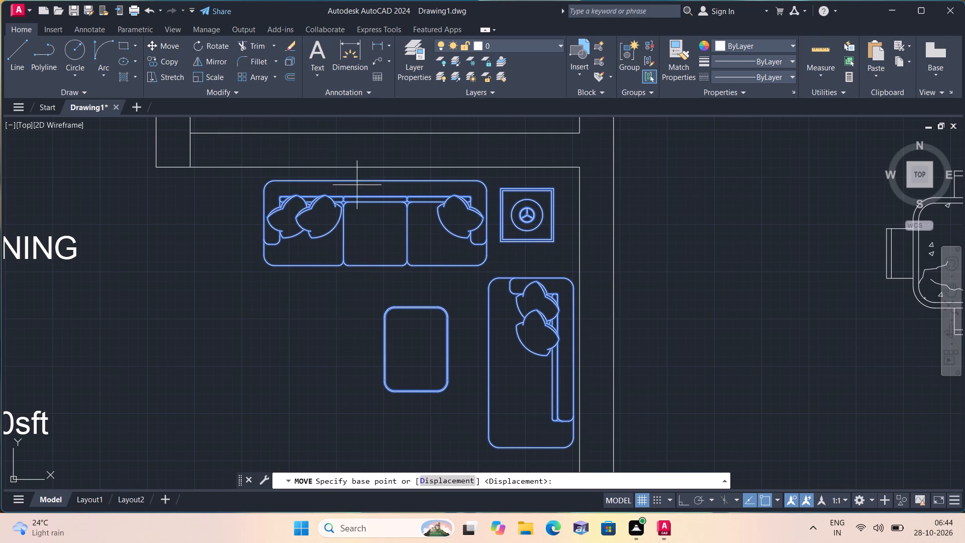
pyautogui.click(409, 256)
pyautogui.scroll(-1, 125, 249)
pyautogui.moveTo(111, 246); pyautogui.dragTo(392, 396, button='middle')
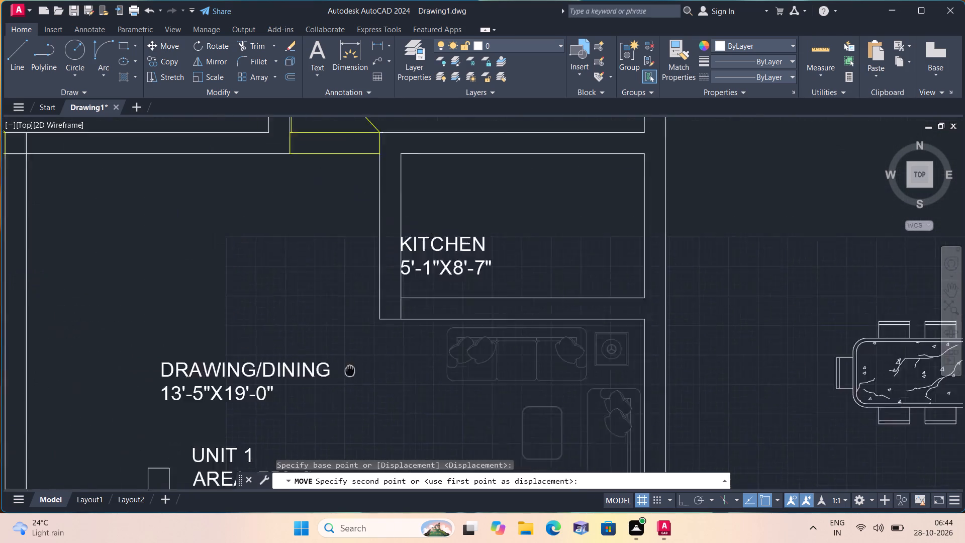
pyautogui.moveTo(392, 396); pyautogui.dragTo(433, 407, button='middle')
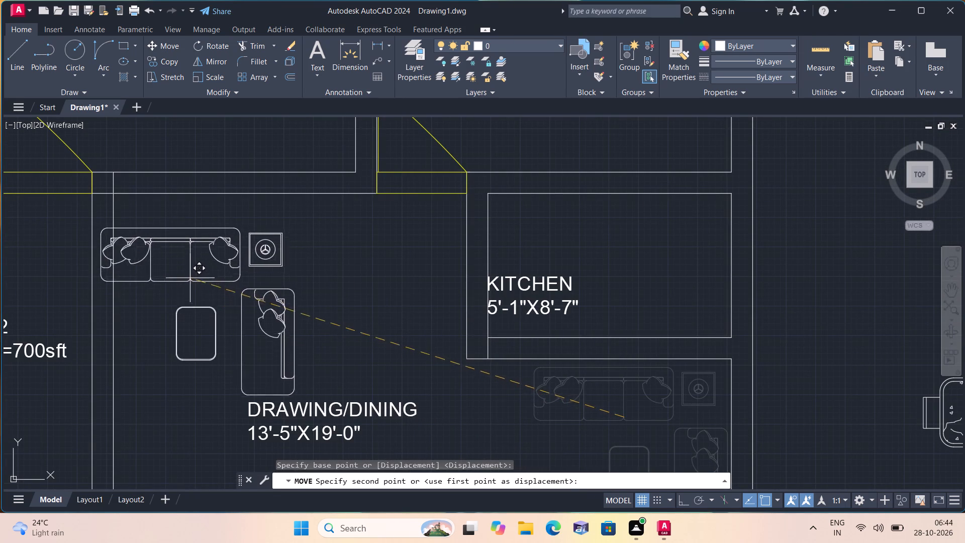
pyautogui.click(224, 261)
# Move the dining set from outside the east wall into Unit 1's space directly south of the 5'-1"X8'-7" kitchen.
pyautogui.scroll(-1, 244, 385)
pyautogui.moveTo(240, 383); pyautogui.dragTo(240, 383, button='middle')
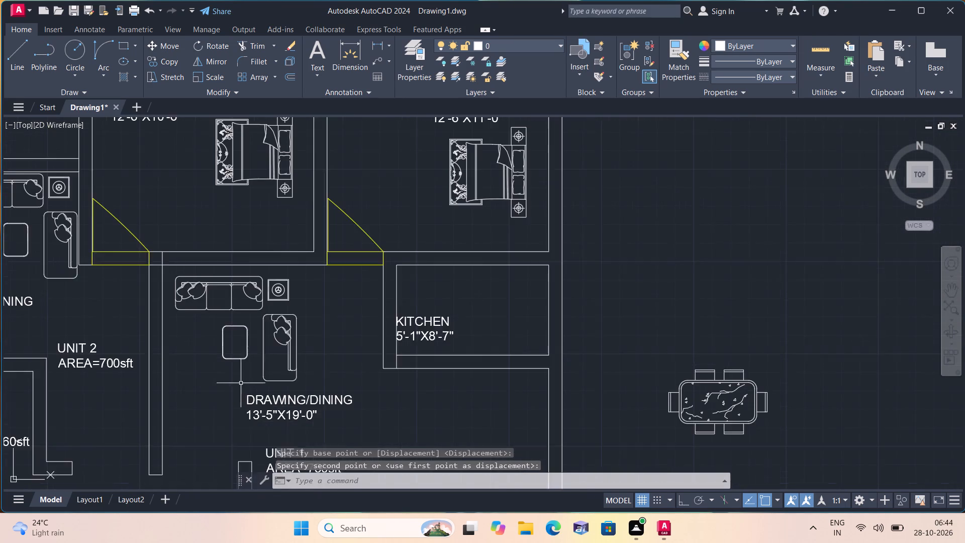
pyautogui.moveTo(240, 383); pyautogui.dragTo(303, 399, button='middle')
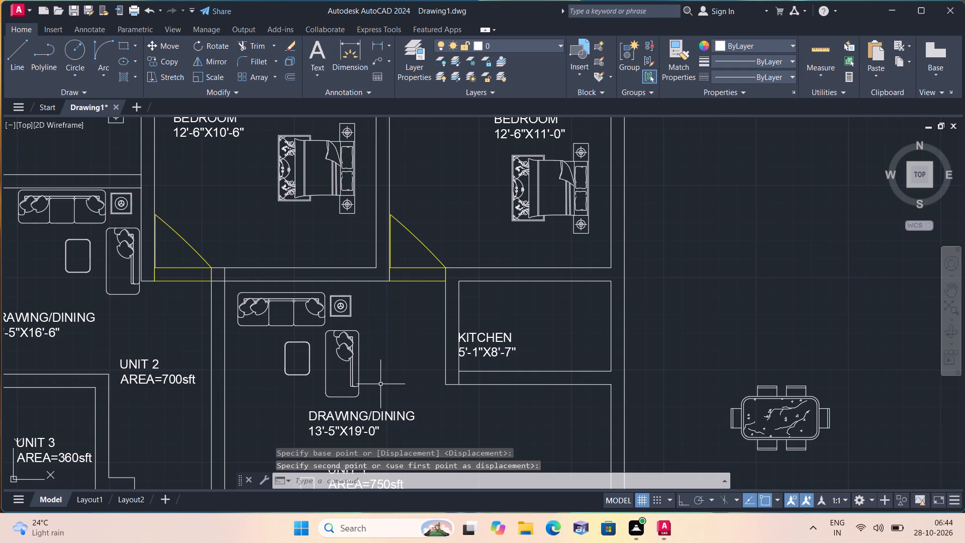
pyautogui.moveTo(668, 346); pyautogui.dragTo(525, 263, button='middle')
pyautogui.moveTo(534, 259); pyautogui.dragTo(544, 266)
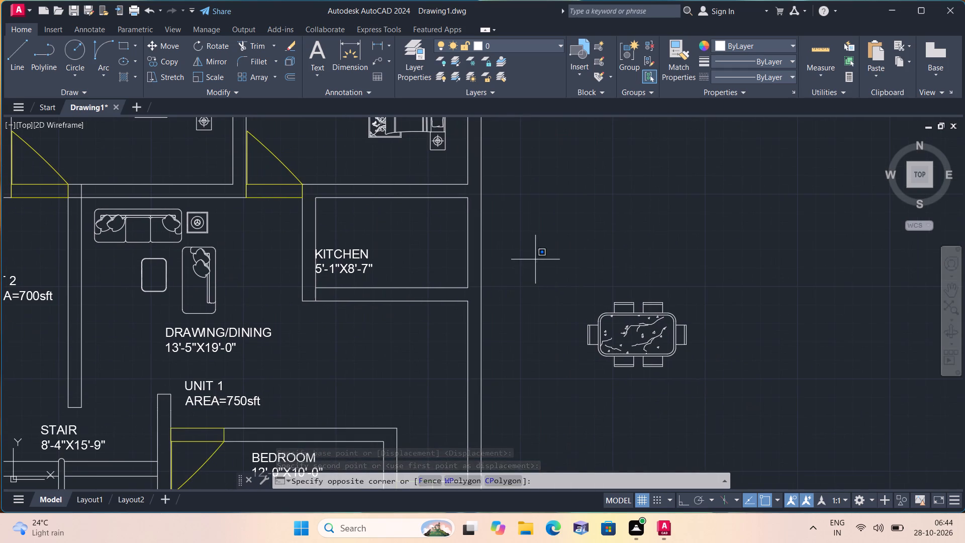
pyautogui.moveTo(544, 266); pyautogui.dragTo(550, 271)
pyautogui.click(785, 399)
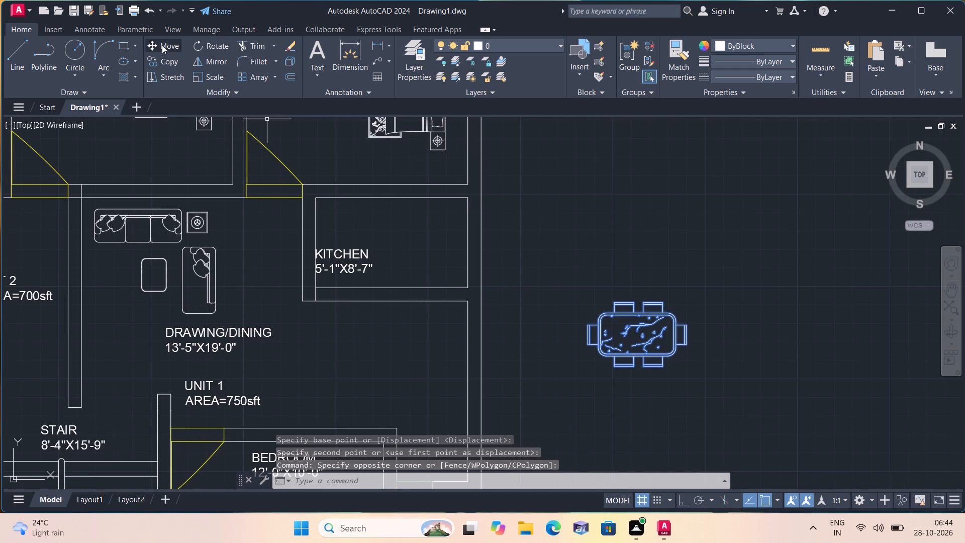
pyautogui.click(162, 44)
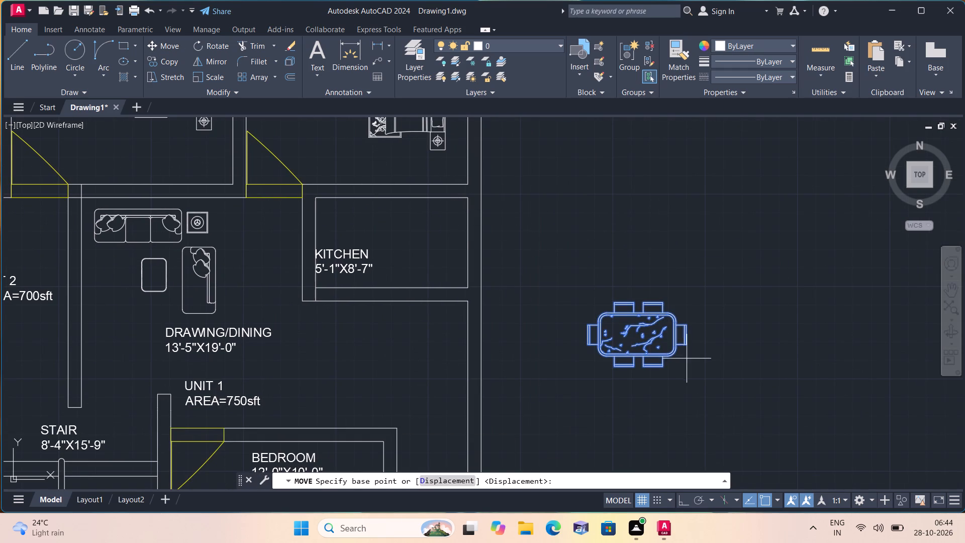
pyautogui.click(654, 334)
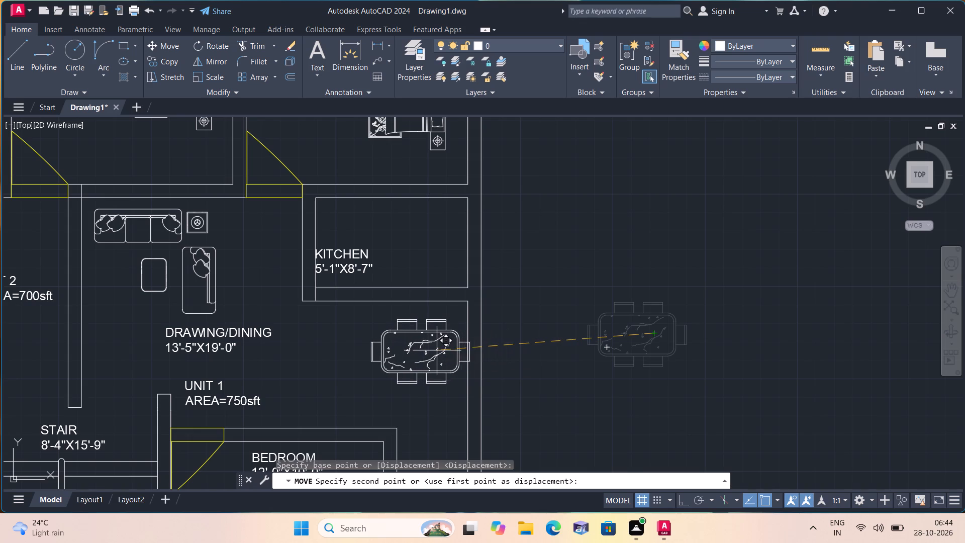
pyautogui.click(423, 351)
# Rotate Unit 1's living-room set 90 degrees counterclockwise with ortho on, so the long sofa backs the west wall, and turn ortho off.
pyautogui.scroll(1, 169, 266)
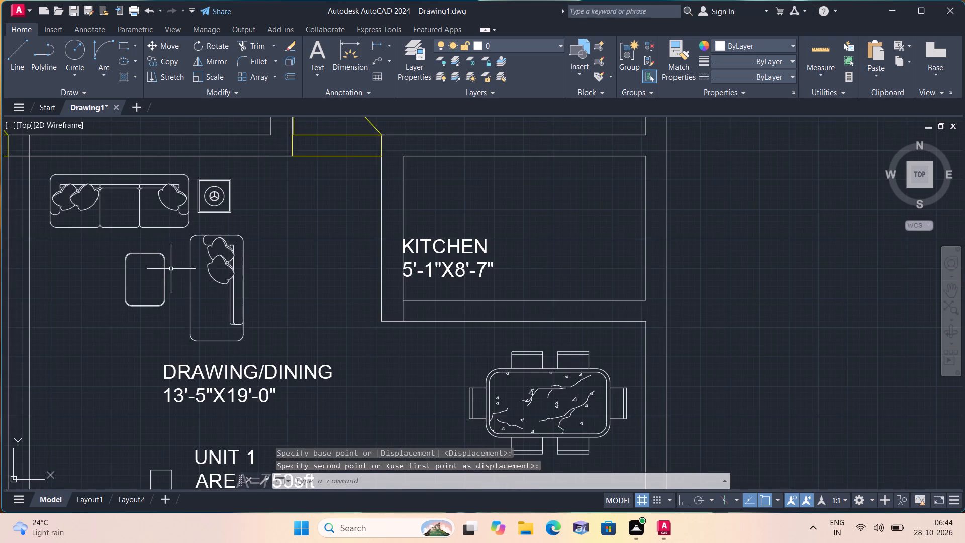
pyautogui.click(283, 349)
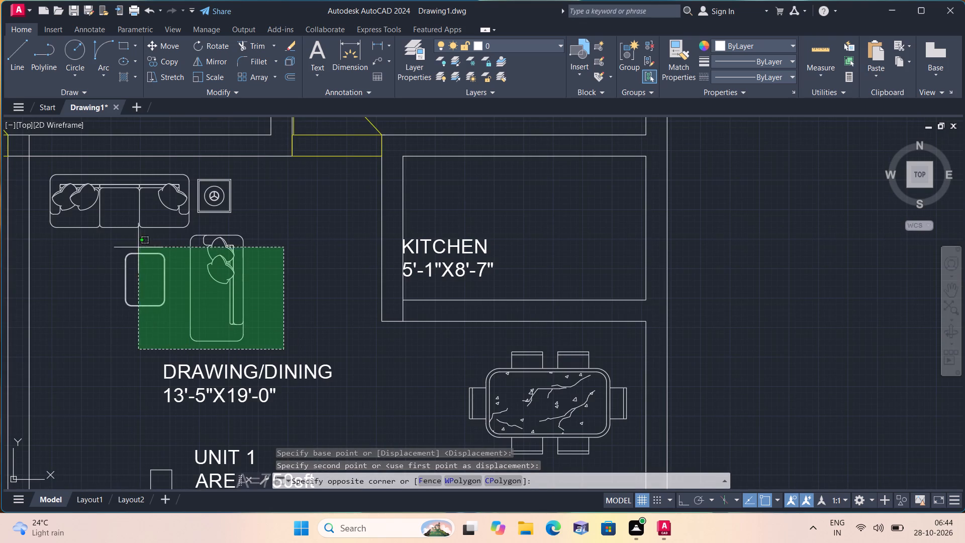
pyautogui.click(46, 175)
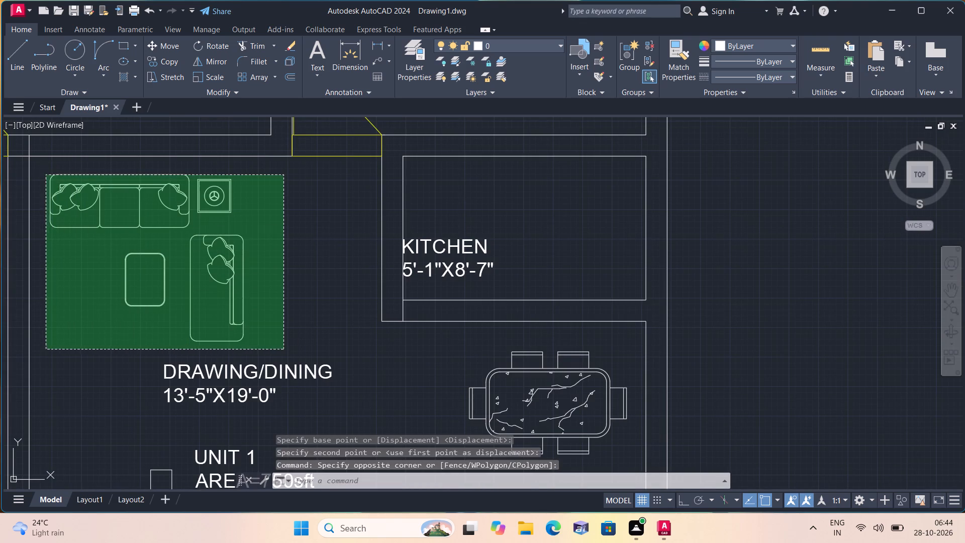
pyautogui.click(208, 40)
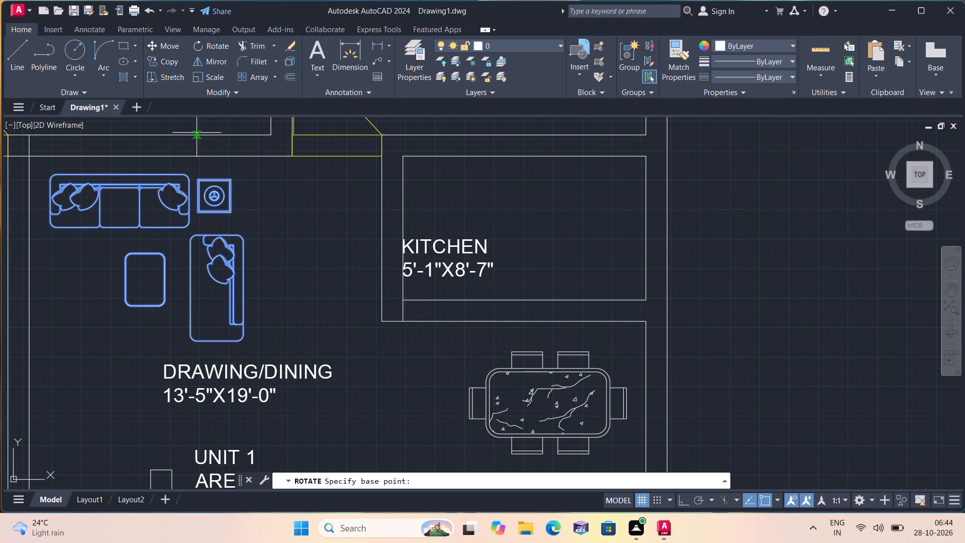
pyautogui.moveTo(171, 308); pyautogui.dragTo(173, 302)
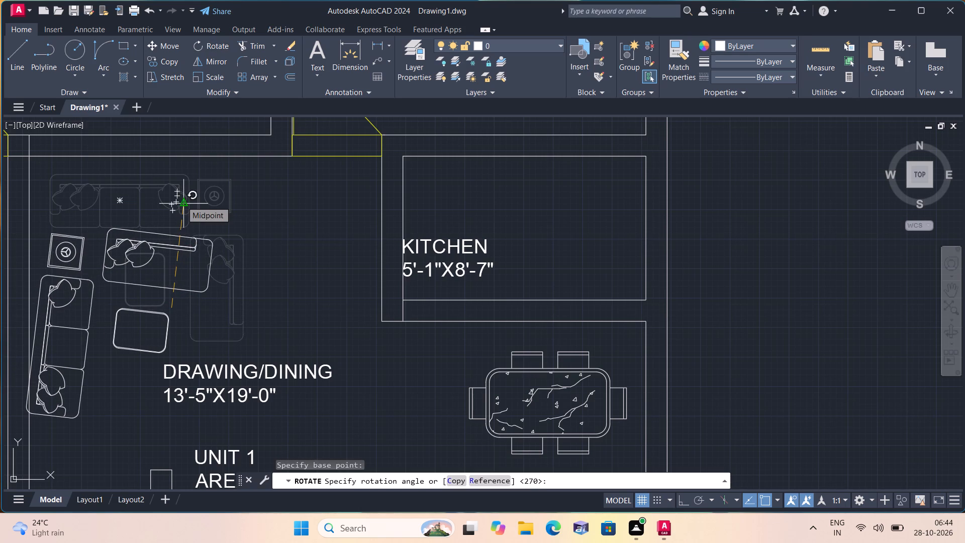
pyautogui.press('F8')
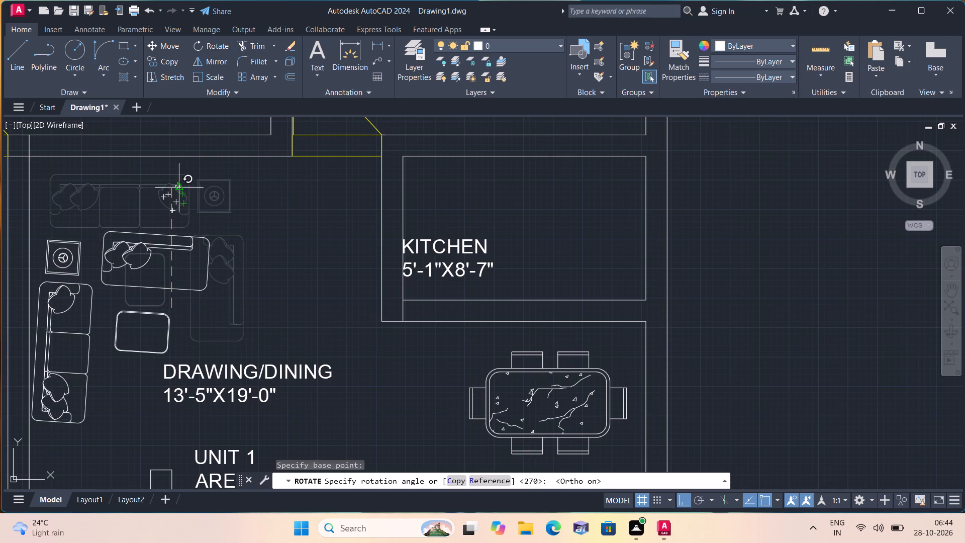
pyautogui.click(175, 150)
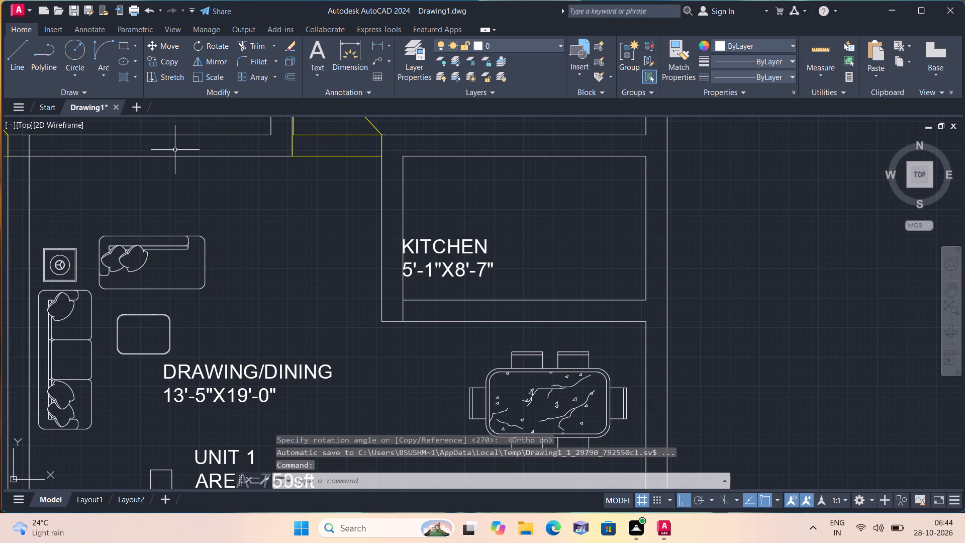
pyautogui.scroll(-1, 89, 215)
pyautogui.moveTo(89, 215); pyautogui.dragTo(122, 185, button='middle')
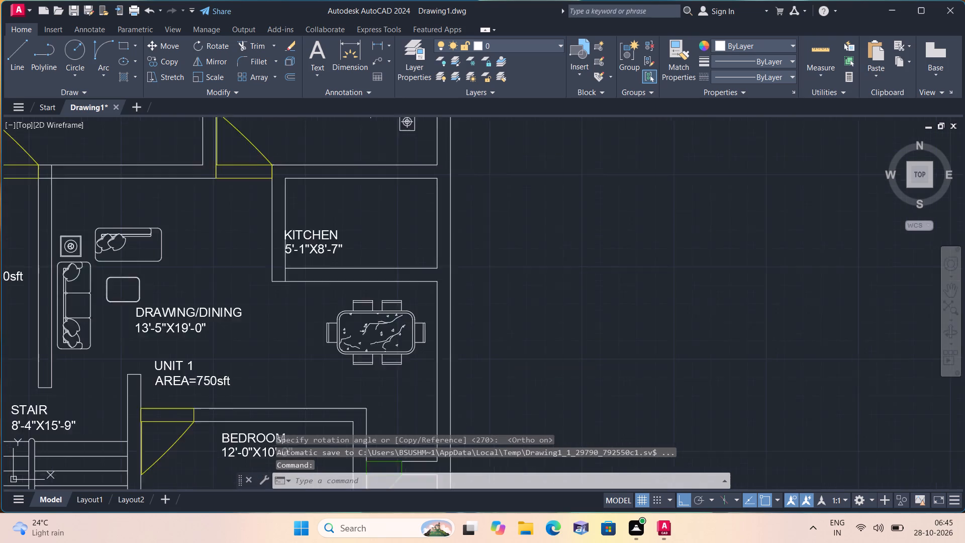
pyautogui.moveTo(122, 185); pyautogui.dragTo(178, 144, button='middle')
pyautogui.press('F8')
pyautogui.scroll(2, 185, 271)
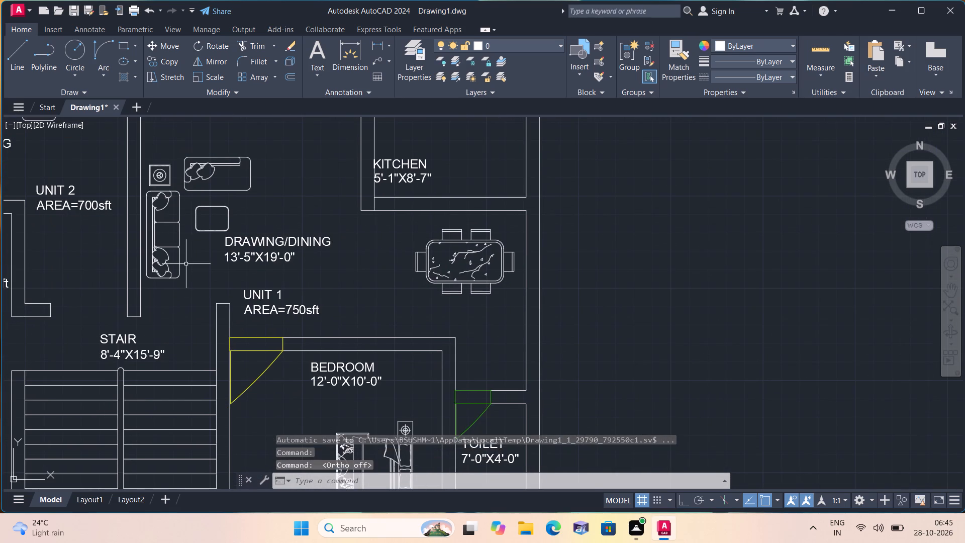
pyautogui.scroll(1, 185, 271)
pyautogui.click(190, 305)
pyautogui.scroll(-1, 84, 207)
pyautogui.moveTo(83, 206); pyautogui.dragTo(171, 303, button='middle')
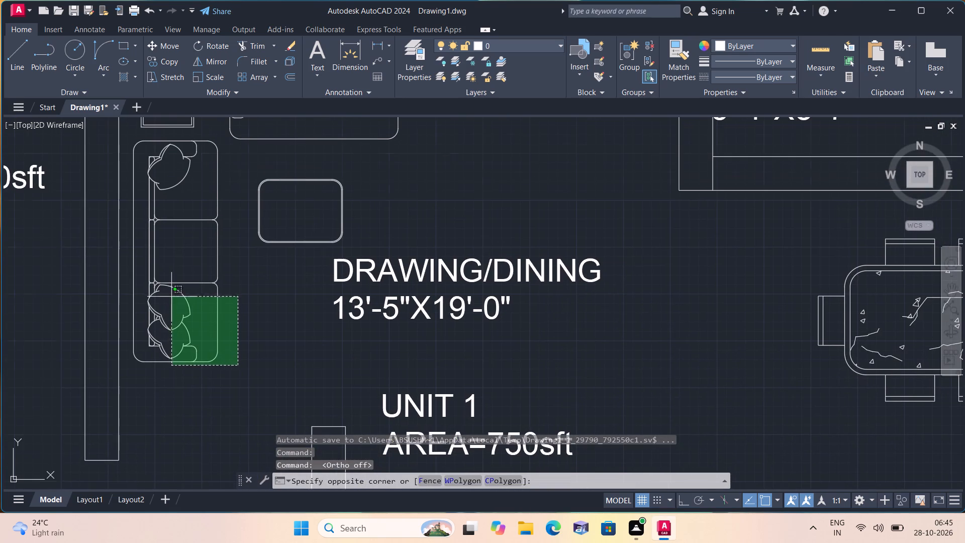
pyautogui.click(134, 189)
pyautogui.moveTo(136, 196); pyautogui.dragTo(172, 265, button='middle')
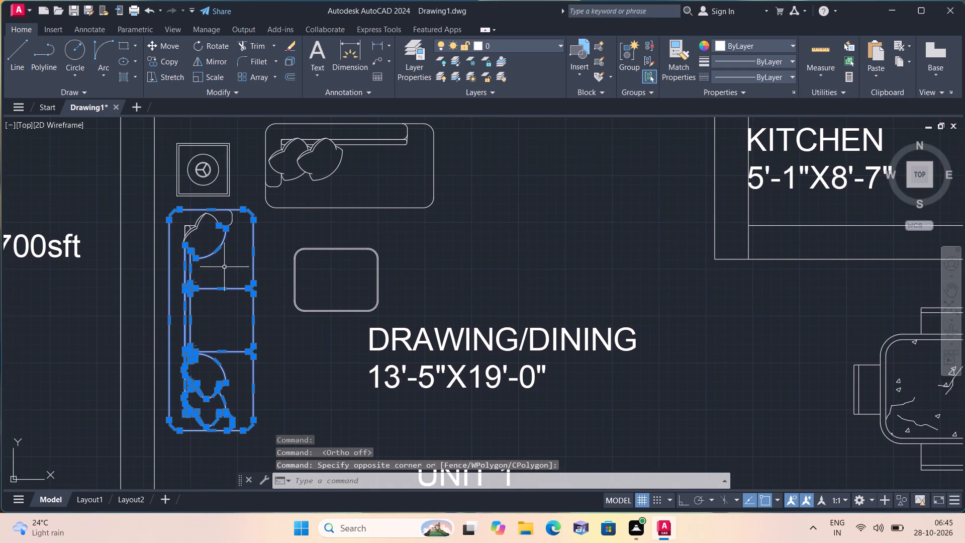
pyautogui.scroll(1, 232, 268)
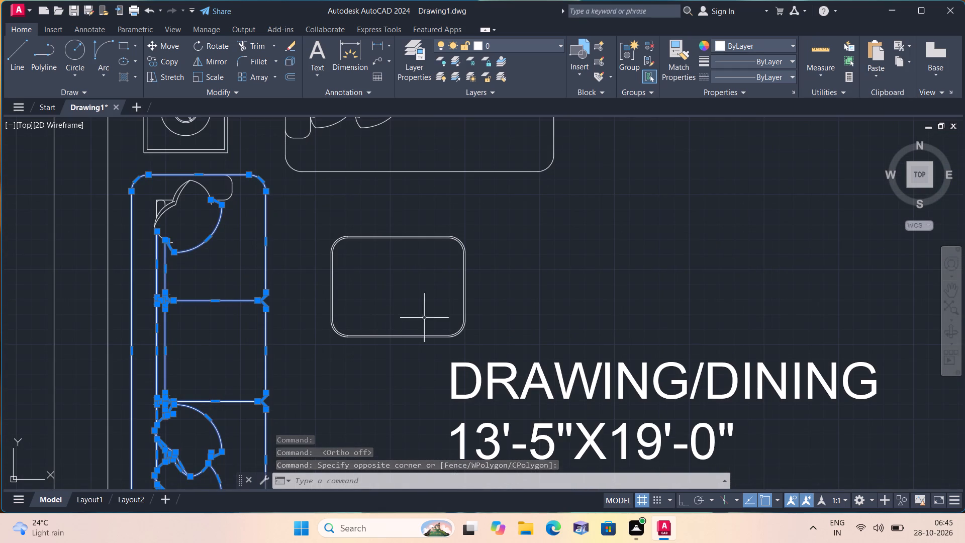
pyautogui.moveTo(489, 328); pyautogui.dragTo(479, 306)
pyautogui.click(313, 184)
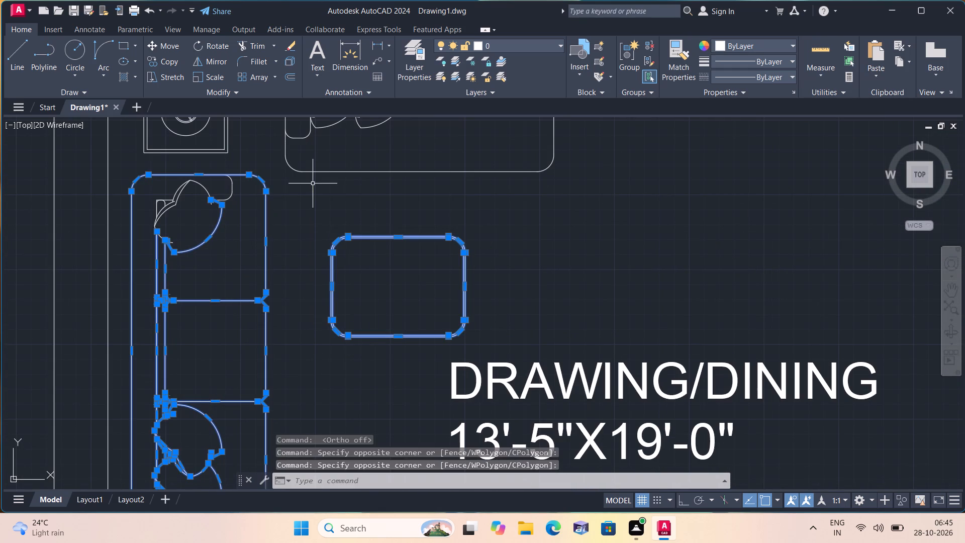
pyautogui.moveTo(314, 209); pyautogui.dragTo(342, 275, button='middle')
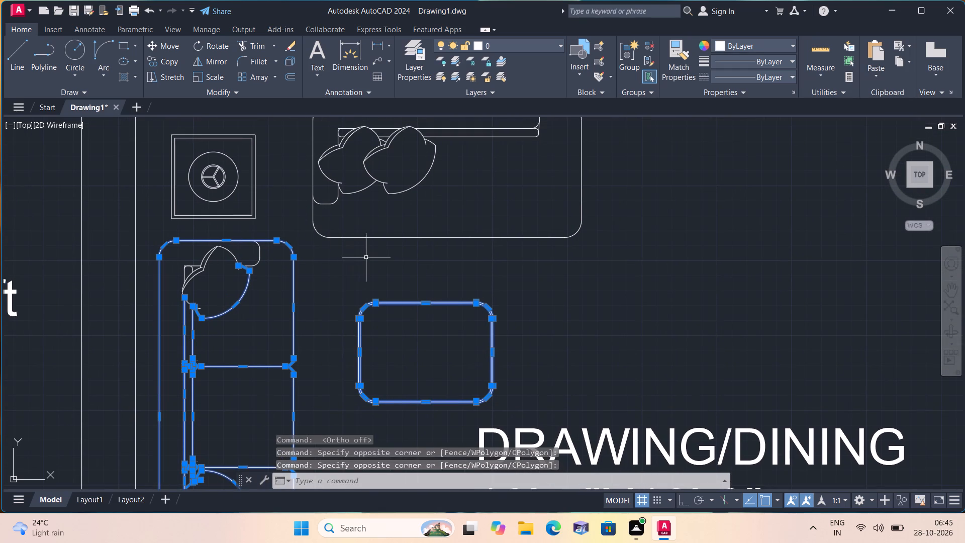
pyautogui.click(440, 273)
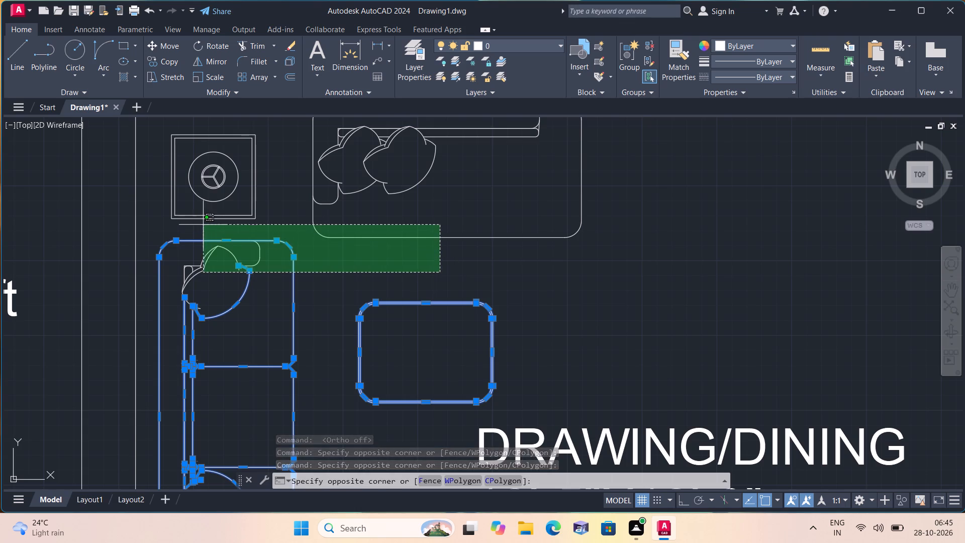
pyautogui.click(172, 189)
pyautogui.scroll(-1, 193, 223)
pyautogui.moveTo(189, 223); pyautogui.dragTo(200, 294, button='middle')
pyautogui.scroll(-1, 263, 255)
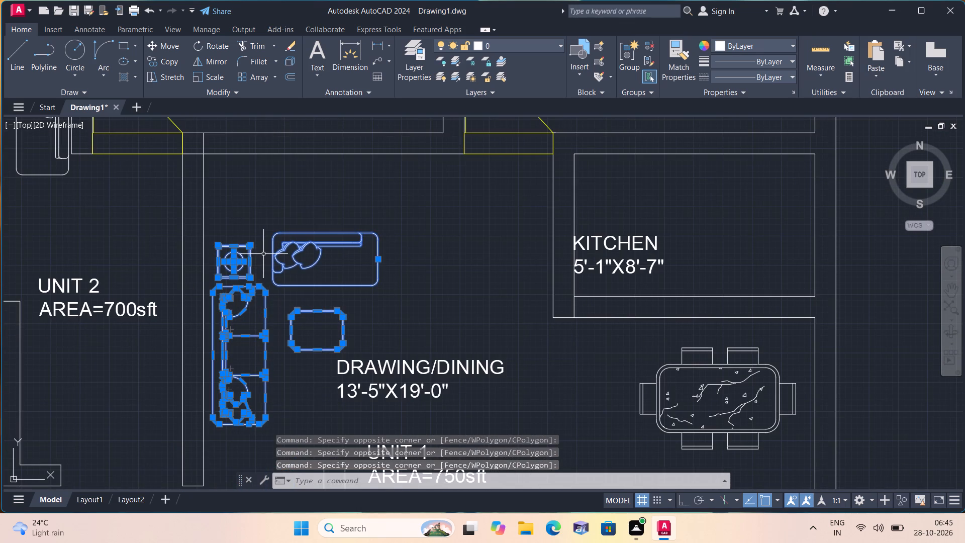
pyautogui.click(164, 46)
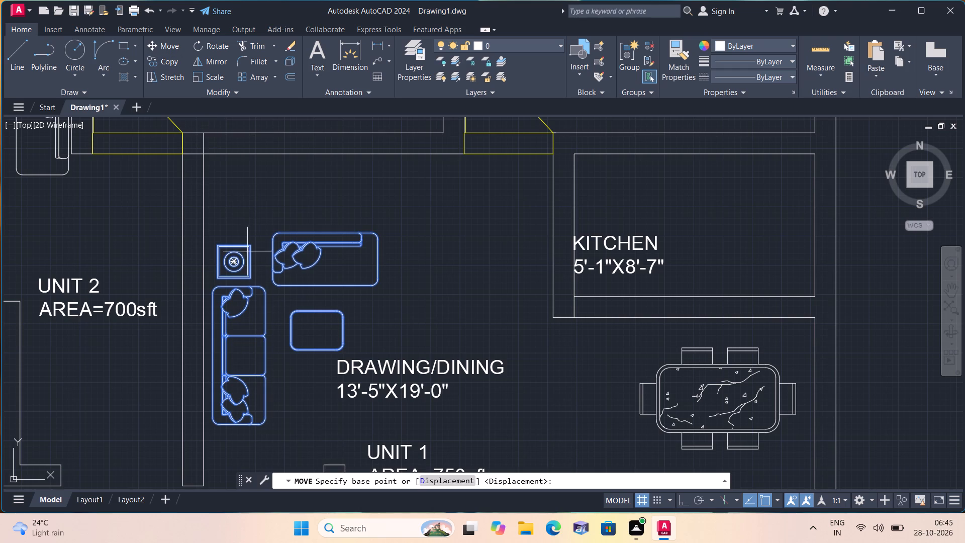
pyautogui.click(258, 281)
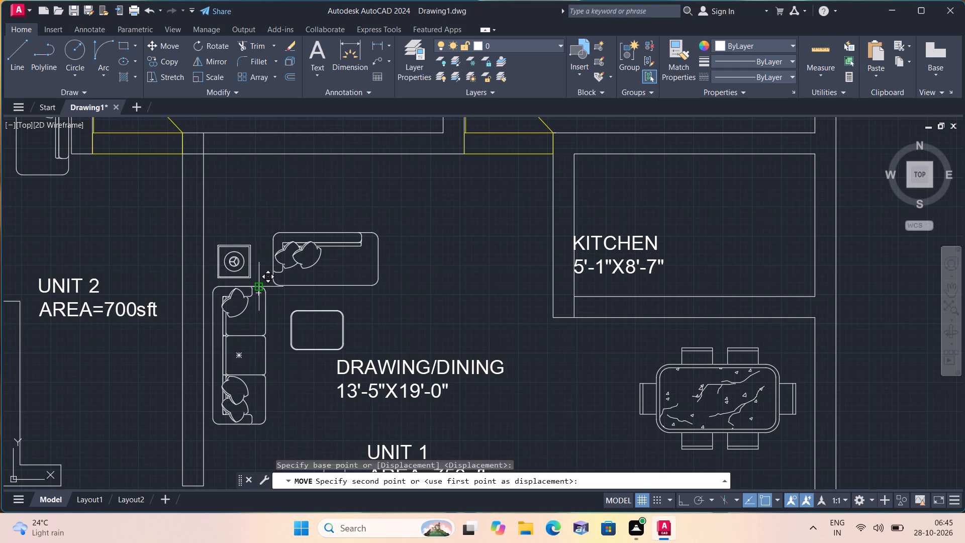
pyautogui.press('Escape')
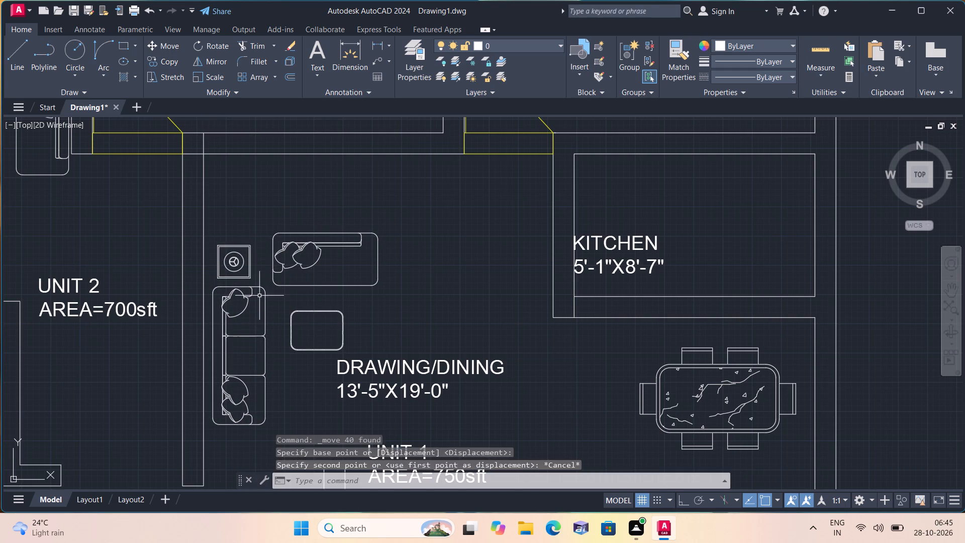
# Move Unit 1's living-room set slightly southwest, closer to the west wall and farther from the drawing/dining room's north wall.
pyautogui.click(277, 427)
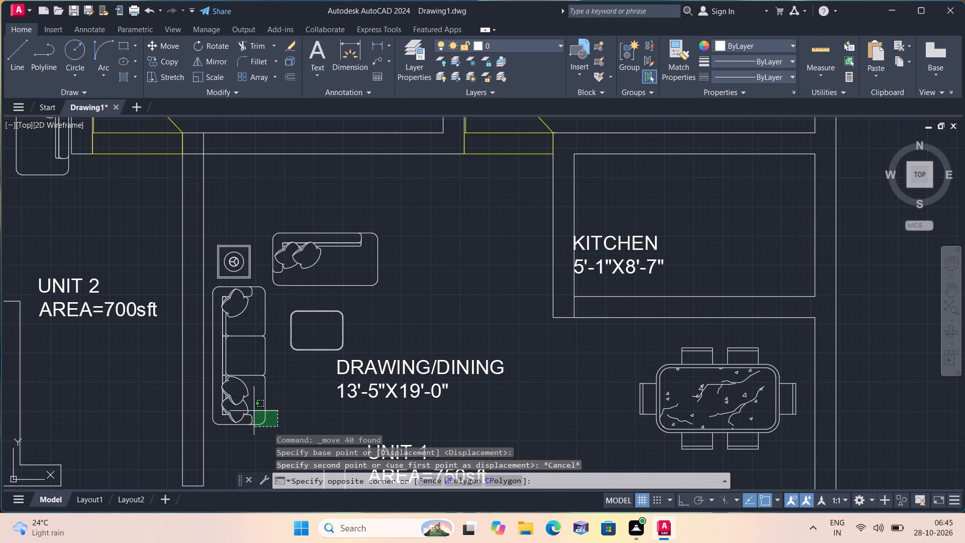
pyautogui.scroll(1, 240, 399)
pyautogui.click(189, 338)
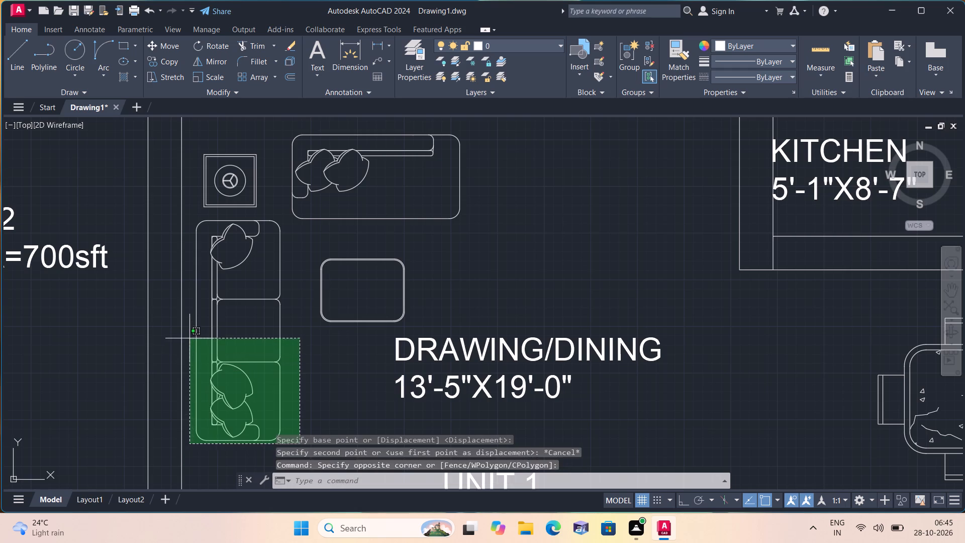
pyautogui.click(439, 322)
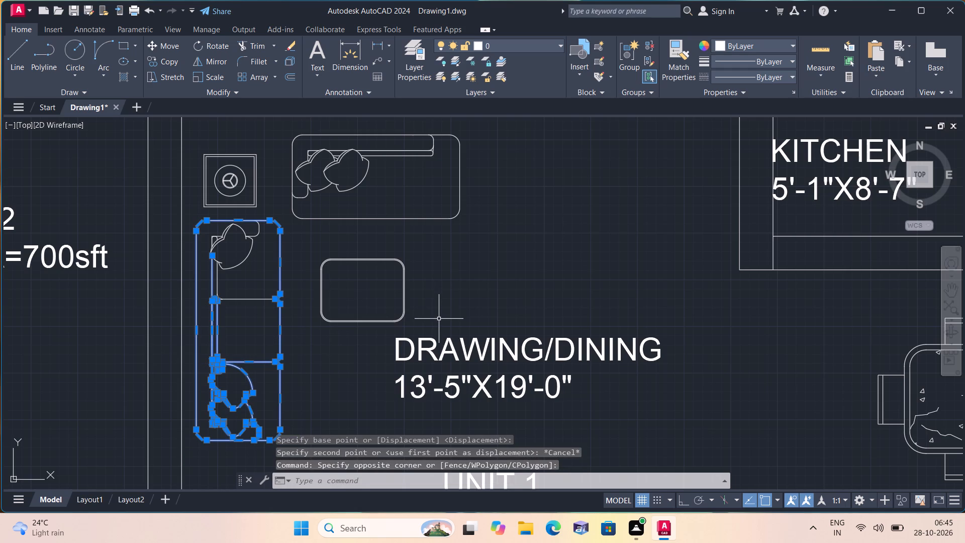
pyautogui.click(199, 135)
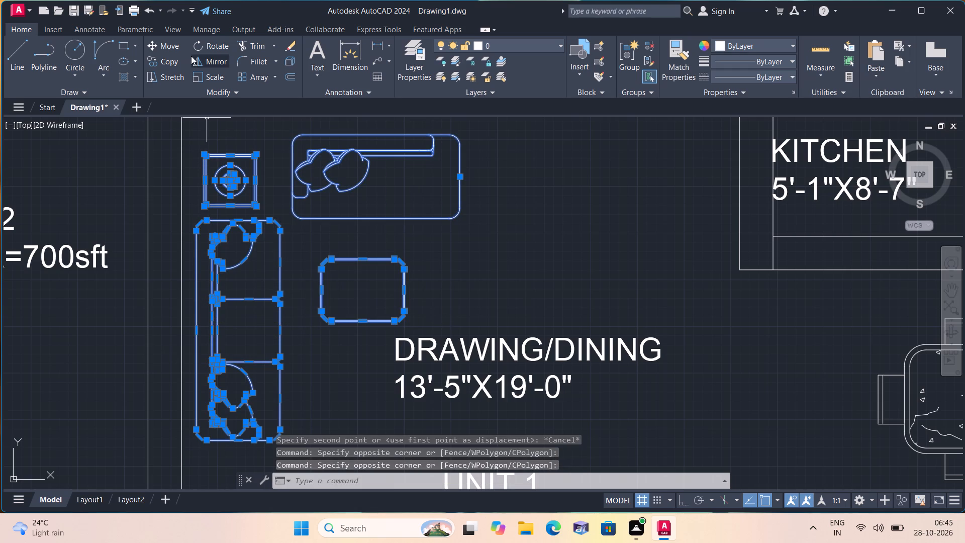
pyautogui.click(164, 46)
pyautogui.scroll(-2, 225, 157)
pyautogui.moveTo(263, 237); pyautogui.dragTo(268, 274, button='middle')
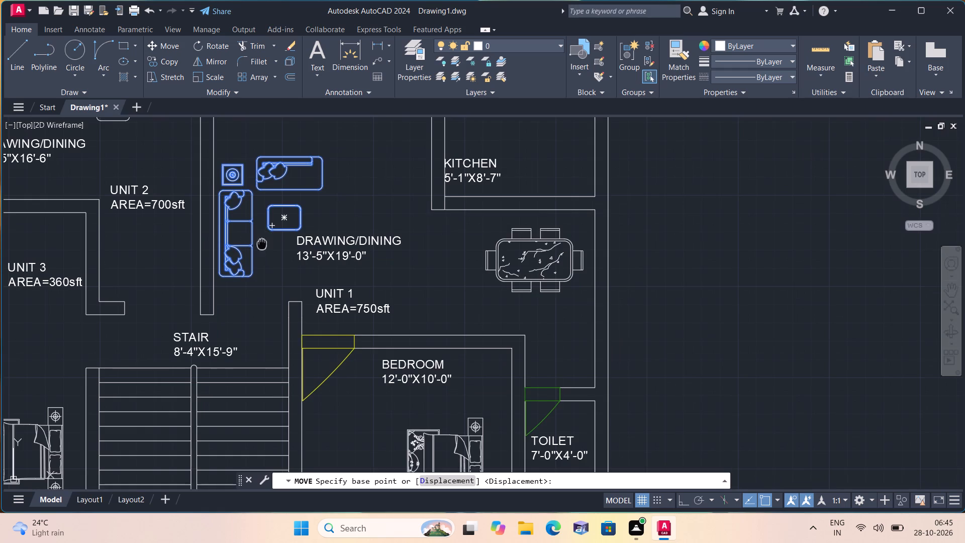
pyautogui.moveTo(268, 274); pyautogui.dragTo(276, 294, button='middle')
pyautogui.click(278, 287)
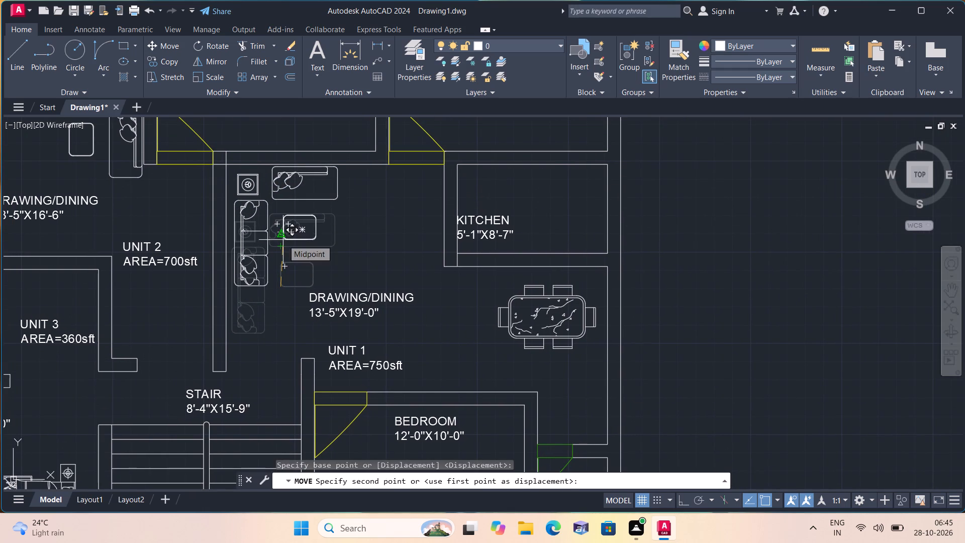
pyautogui.click(283, 242)
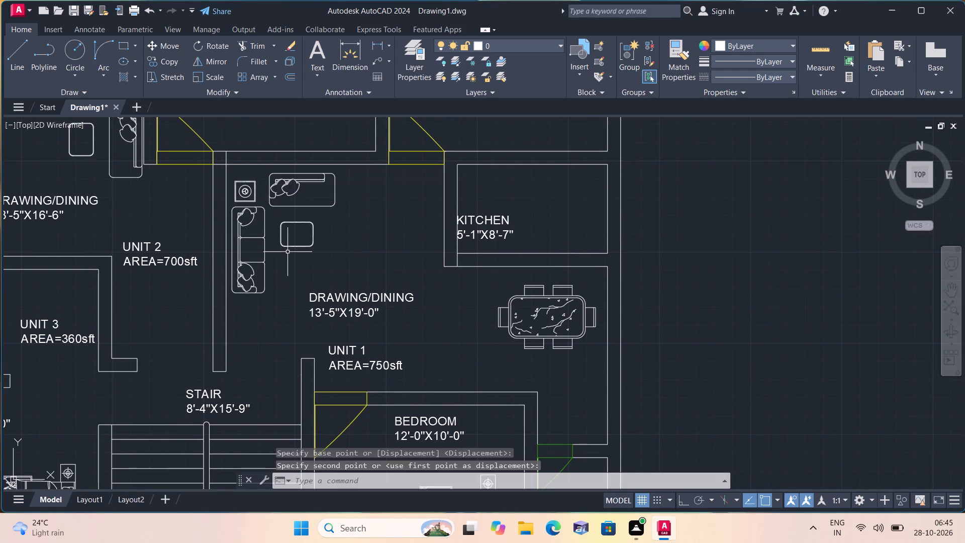
# Rotate the cooktop northwest of the floor plan 90 degrees counterclockwise with ortho on, so its knobs face east.
pyautogui.scroll(-1, 290, 239)
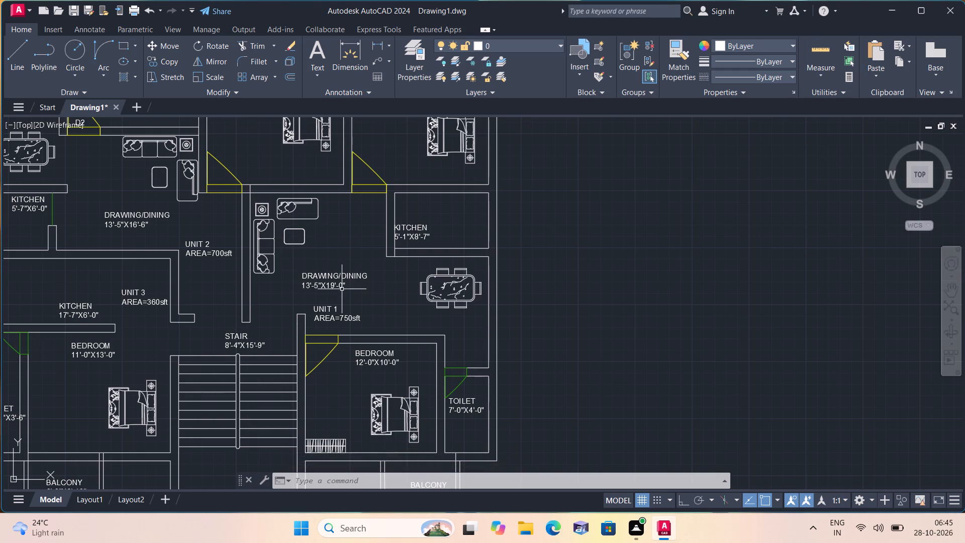
pyautogui.scroll(-2, 343, 289)
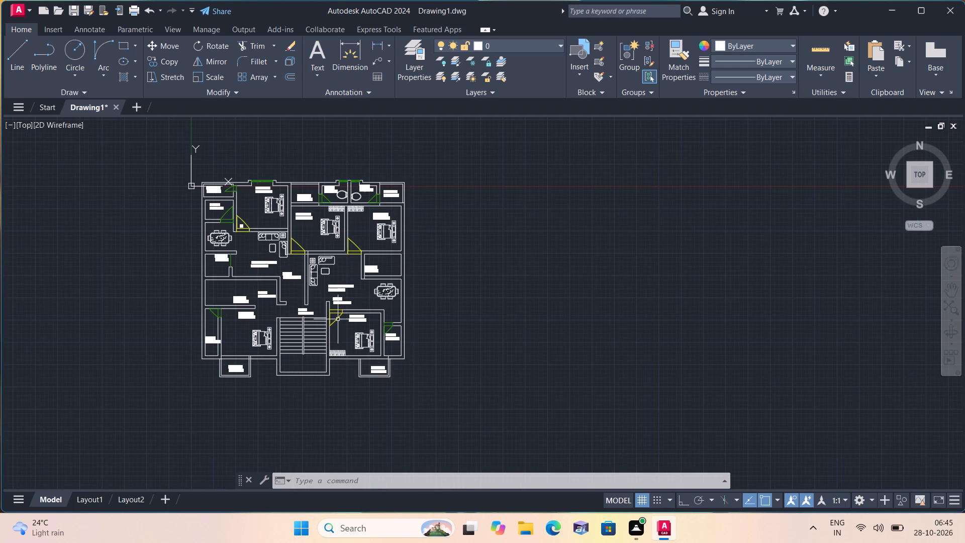
pyautogui.scroll(1, 309, 292)
pyautogui.moveTo(293, 273); pyautogui.dragTo(409, 376, button='middle')
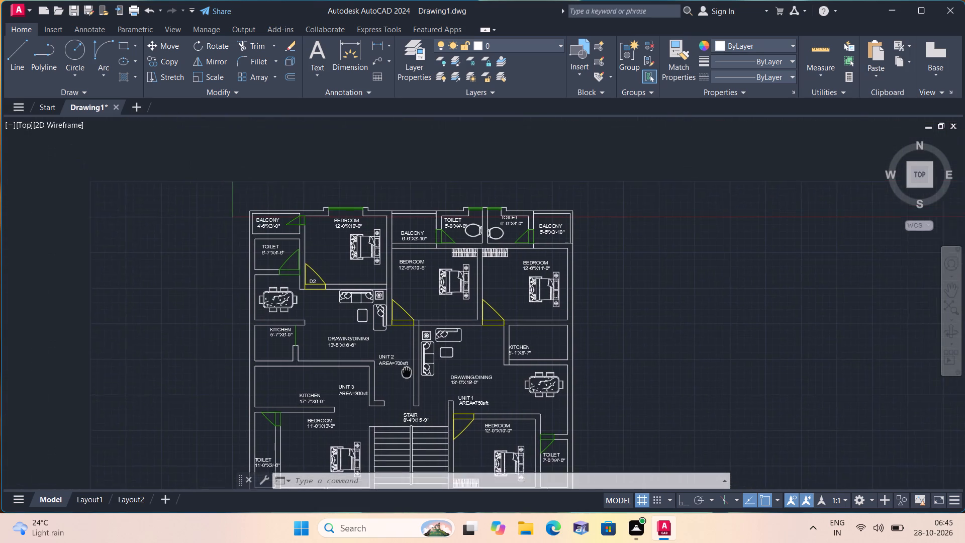
pyautogui.moveTo(409, 376); pyautogui.dragTo(411, 379, button='middle')
pyautogui.scroll(-2, 356, 281)
pyautogui.moveTo(284, 205); pyautogui.dragTo(339, 386, button='middle')
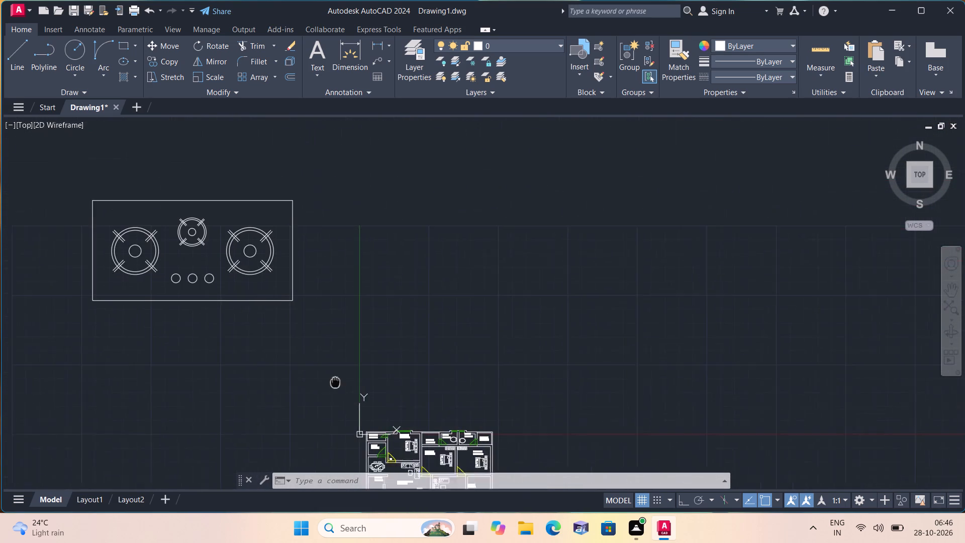
pyautogui.moveTo(339, 386); pyautogui.dragTo(340, 388, button='middle')
pyautogui.click(319, 315)
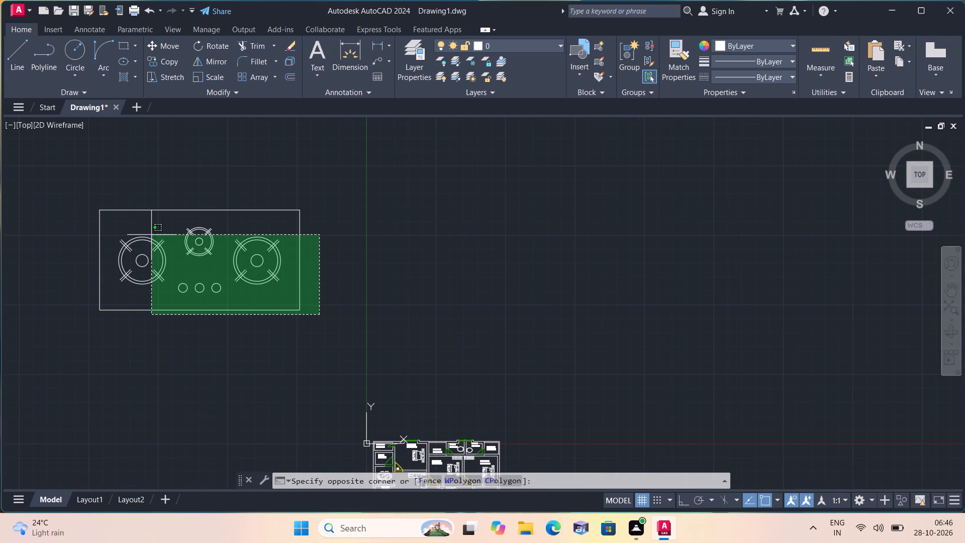
pyautogui.click(58, 186)
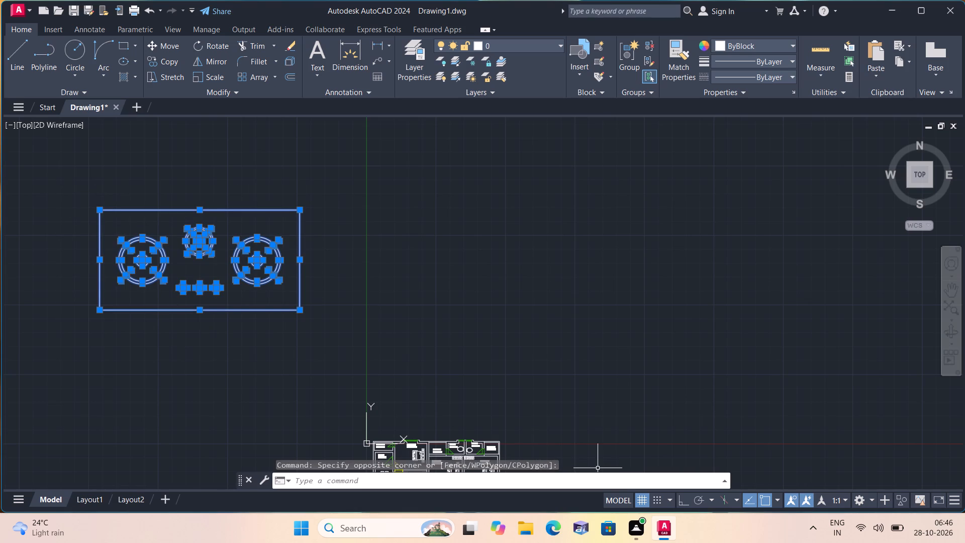
pyautogui.click(683, 496)
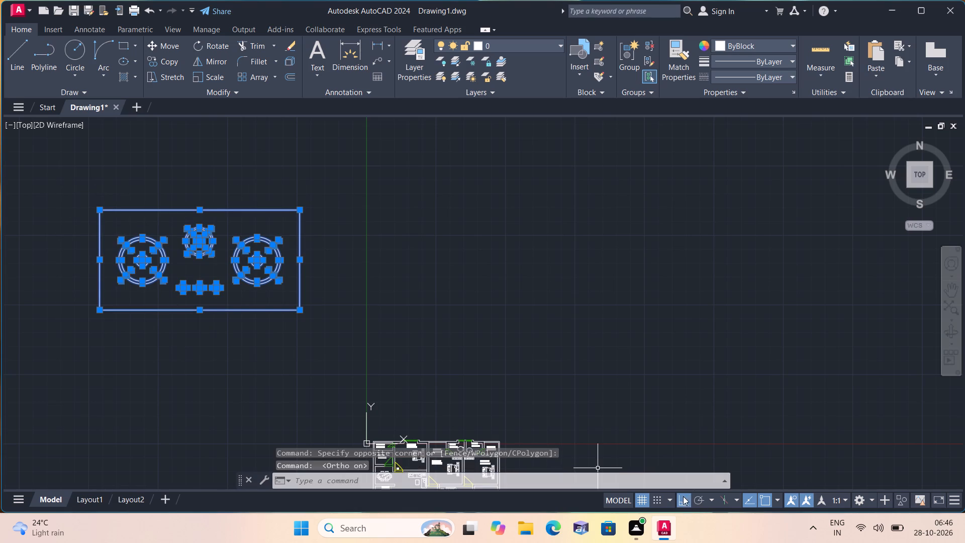
pyautogui.click(210, 43)
pyautogui.click(235, 217)
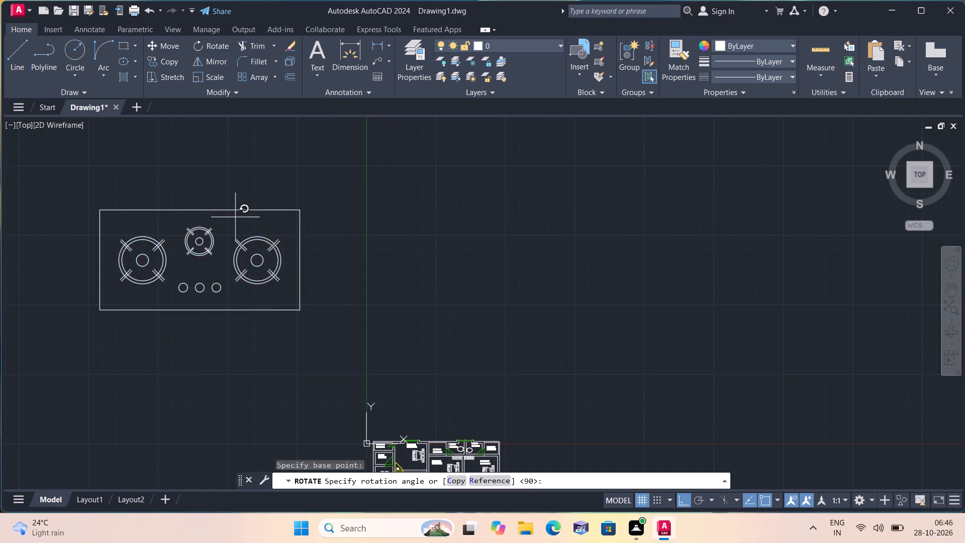
pyautogui.click(228, 150)
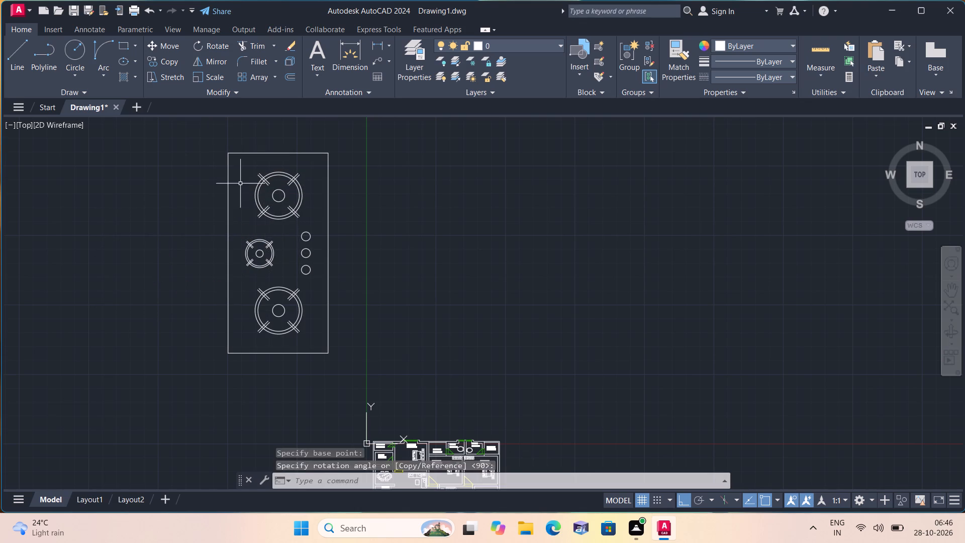
# Mirror the upright cooktop across a vertical line on its west side, keeping the source objects.
pyautogui.scroll(-1, 371, 358)
pyautogui.moveTo(365, 367); pyautogui.dragTo(356, 357)
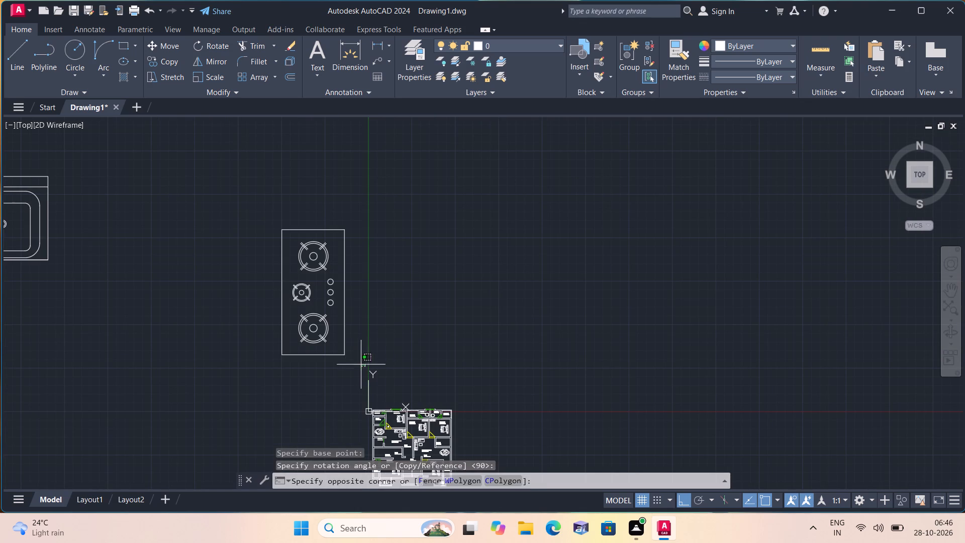
pyautogui.click(244, 207)
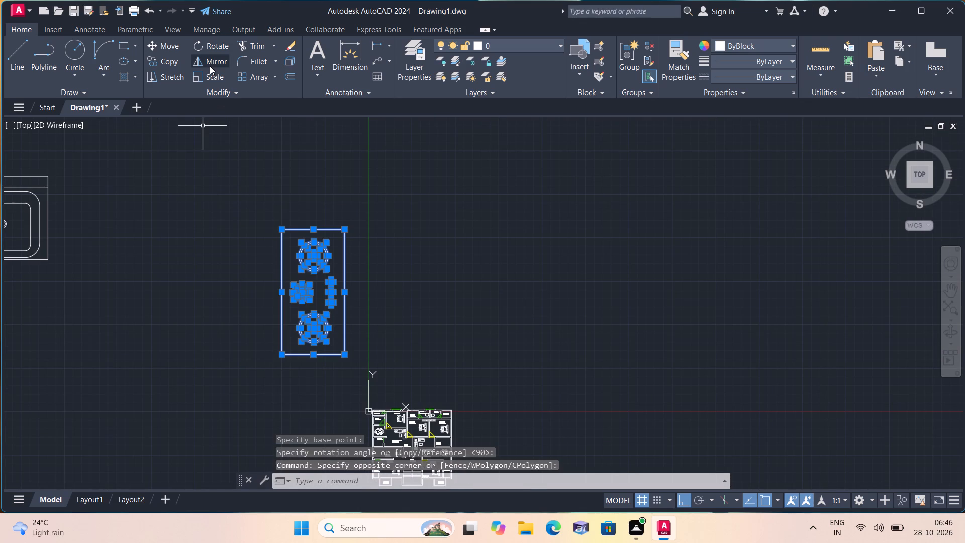
pyautogui.click(210, 63)
pyautogui.click(247, 172)
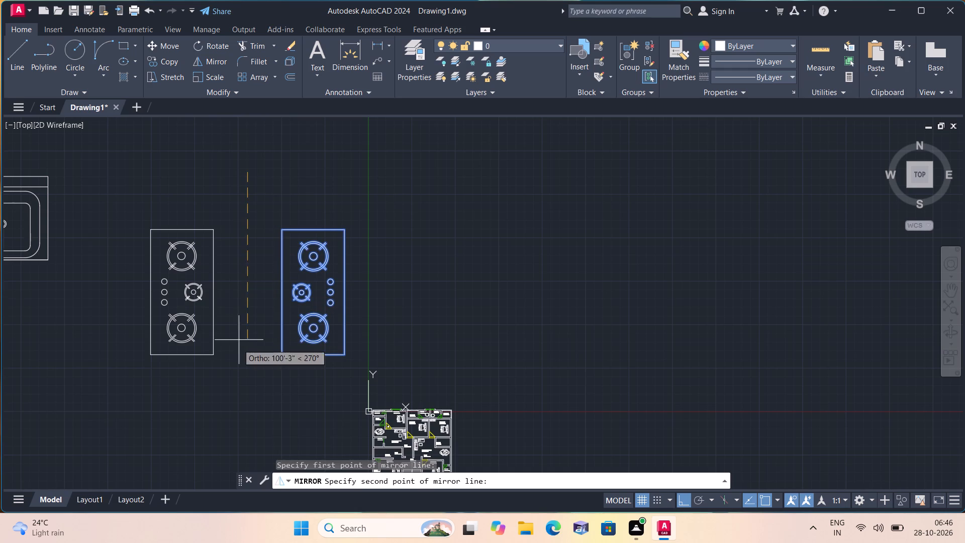
pyautogui.click(238, 344)
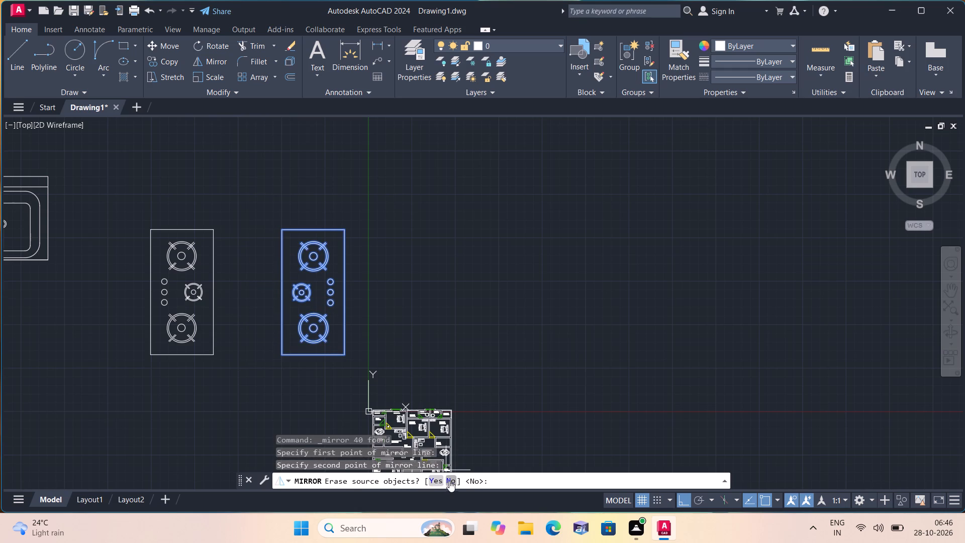
pyautogui.click(451, 480)
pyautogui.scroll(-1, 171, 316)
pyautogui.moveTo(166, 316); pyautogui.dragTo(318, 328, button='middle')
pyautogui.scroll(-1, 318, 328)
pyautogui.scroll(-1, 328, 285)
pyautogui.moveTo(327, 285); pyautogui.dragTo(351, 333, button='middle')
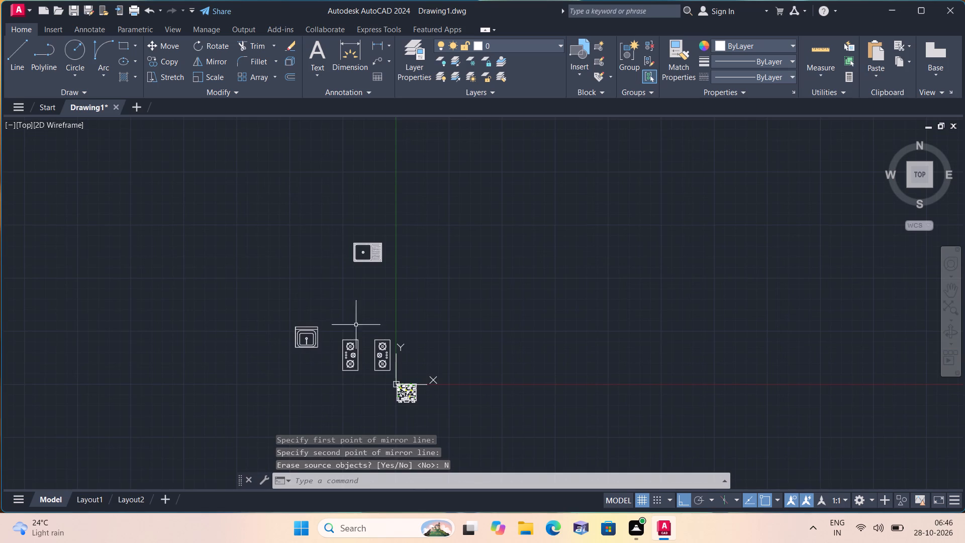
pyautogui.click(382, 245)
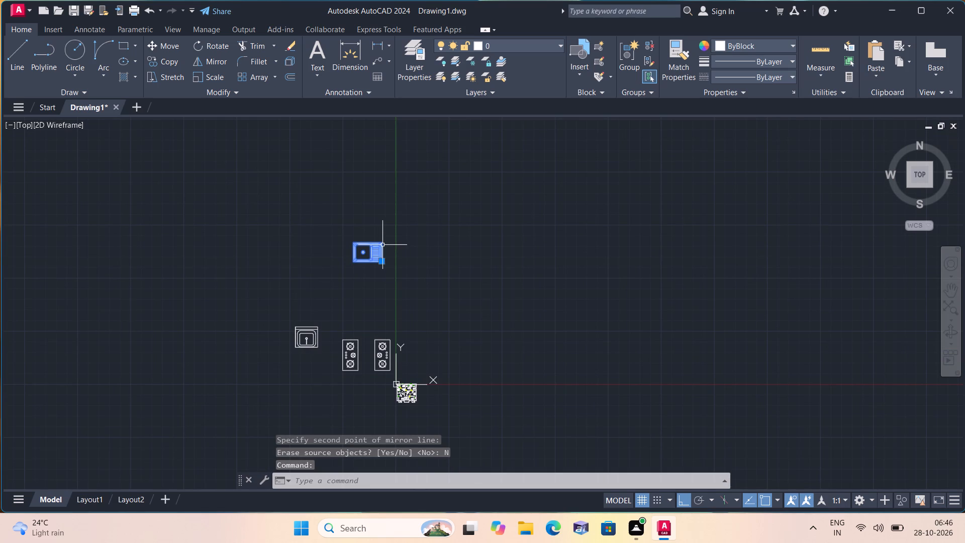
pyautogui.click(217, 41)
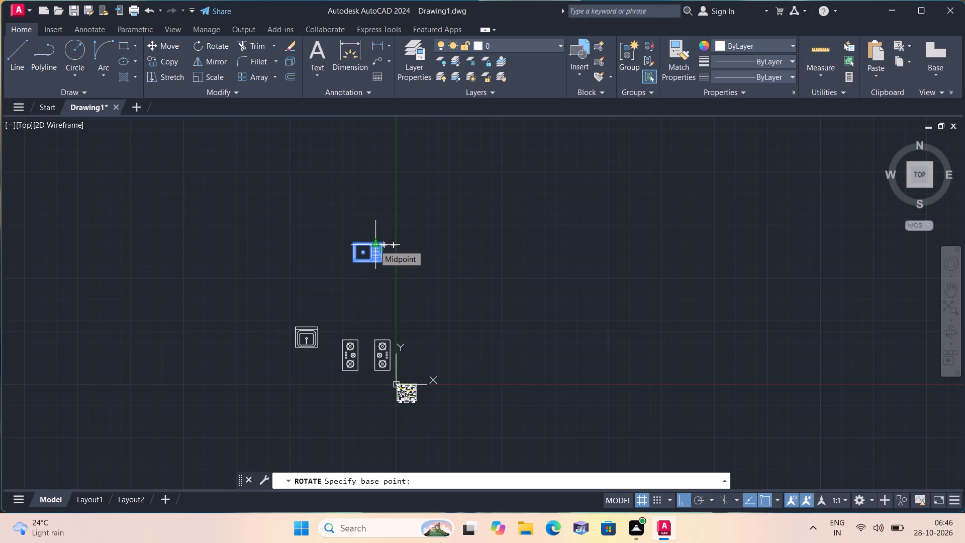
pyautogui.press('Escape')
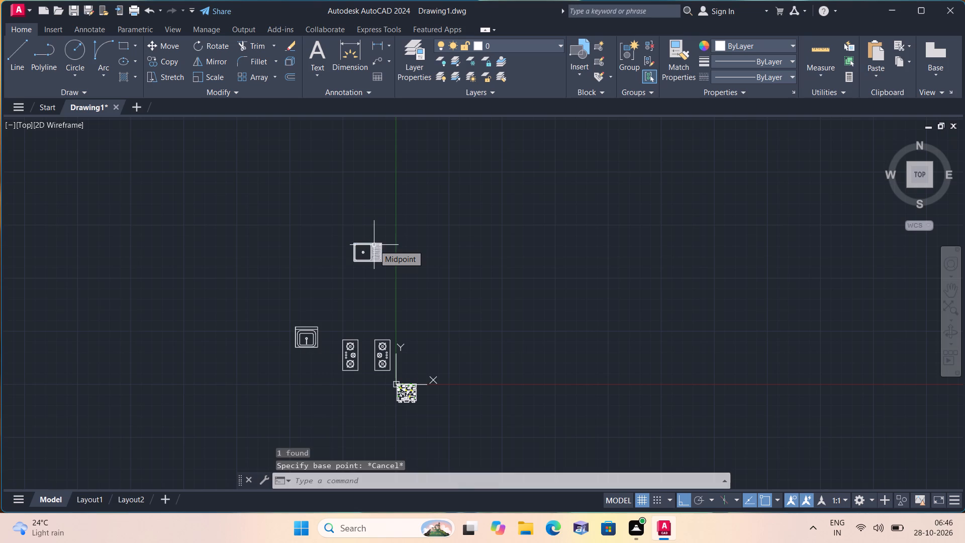
# Mirror the sink with drainboard across a vertical line on its west side, keeping the original, and turn ortho off.
pyautogui.click(366, 251)
pyautogui.click(392, 249)
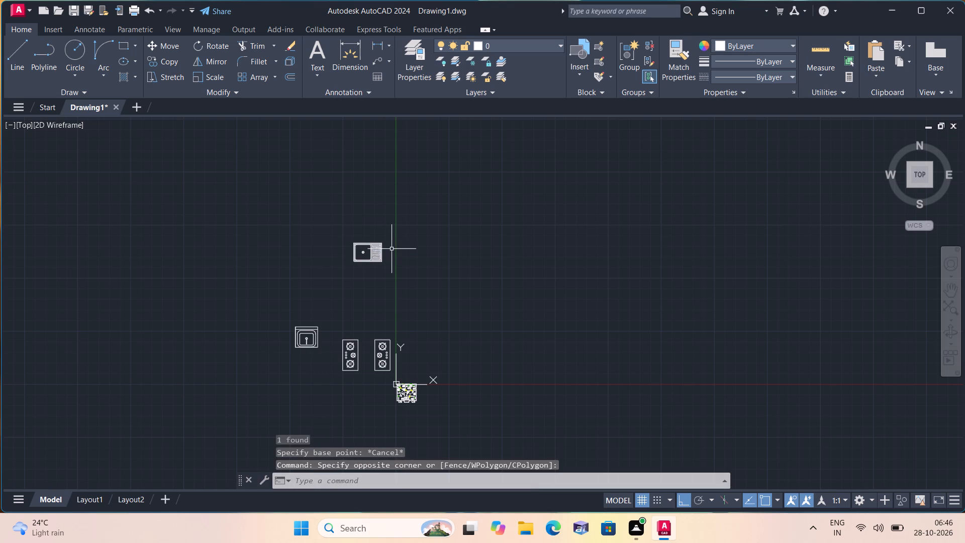
pyautogui.click(389, 247)
pyautogui.click(377, 236)
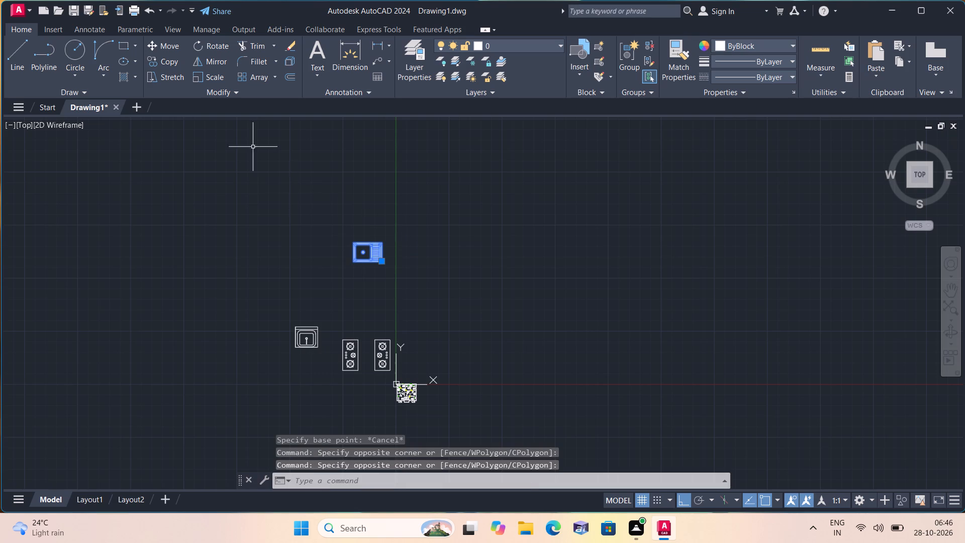
pyautogui.click(219, 57)
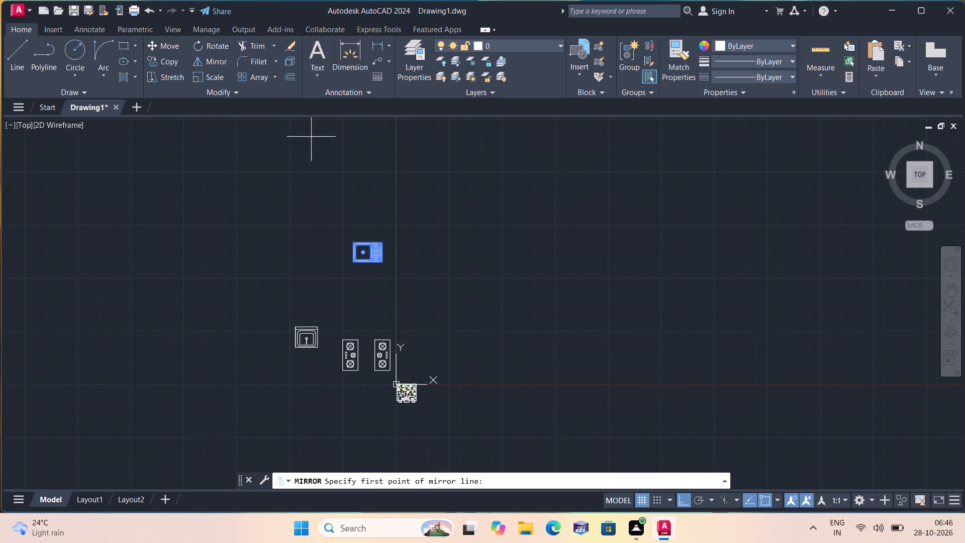
pyautogui.click(340, 273)
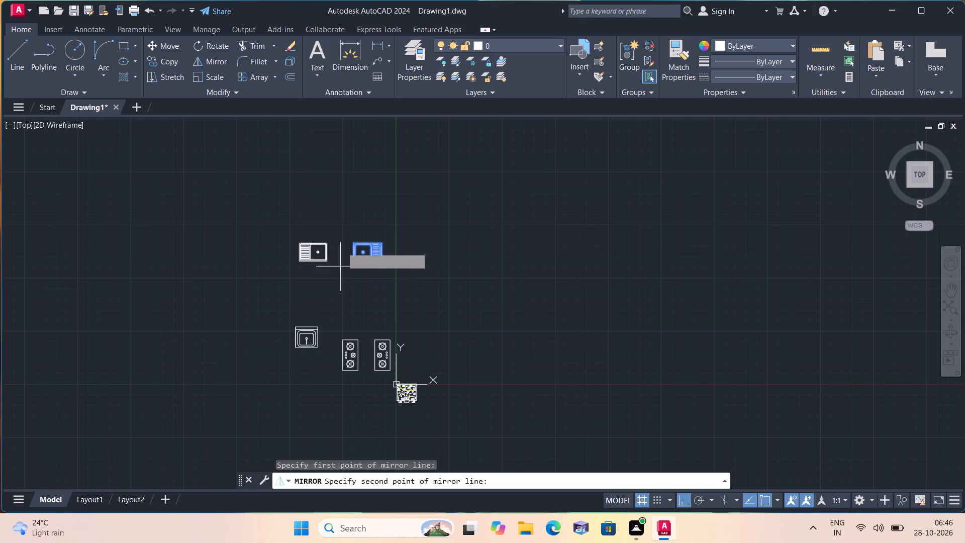
pyautogui.click(356, 176)
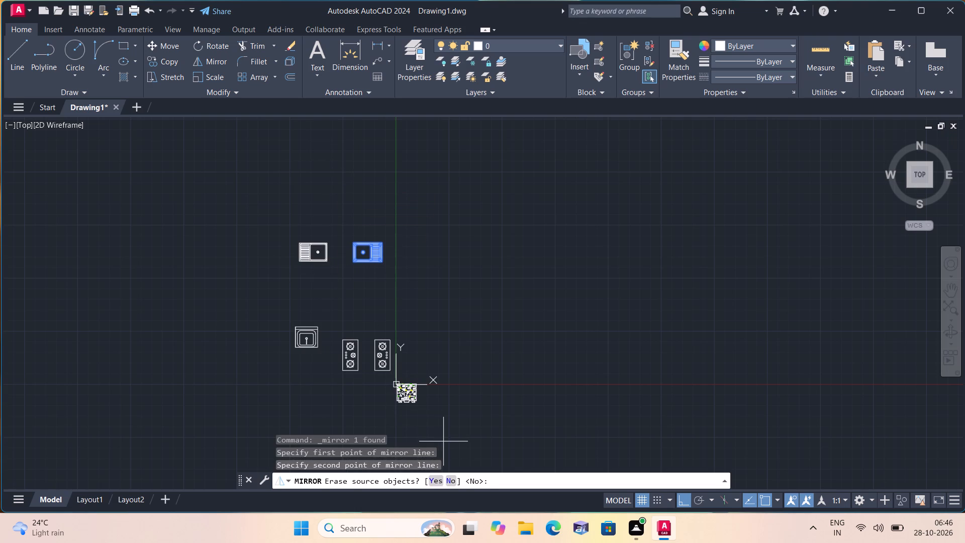
pyautogui.click(453, 476)
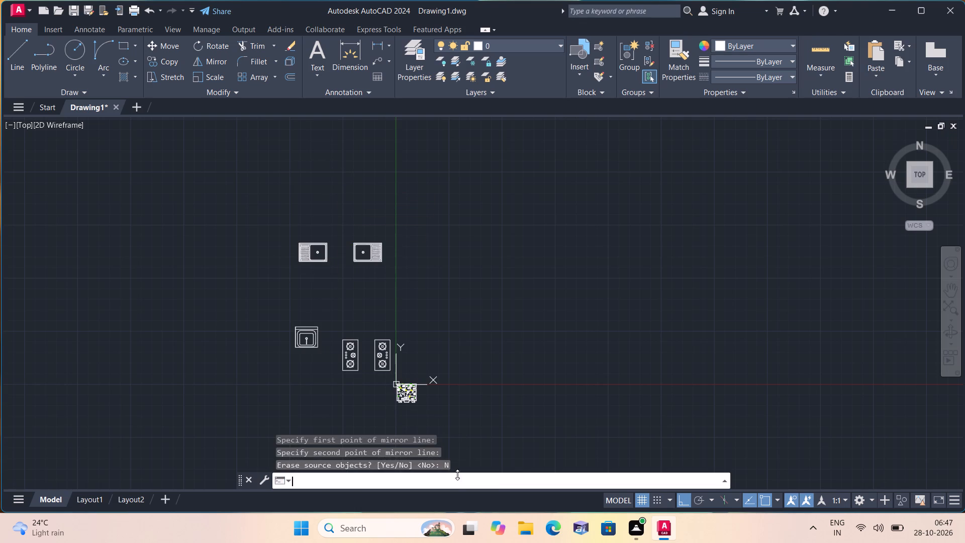
pyautogui.click(690, 500)
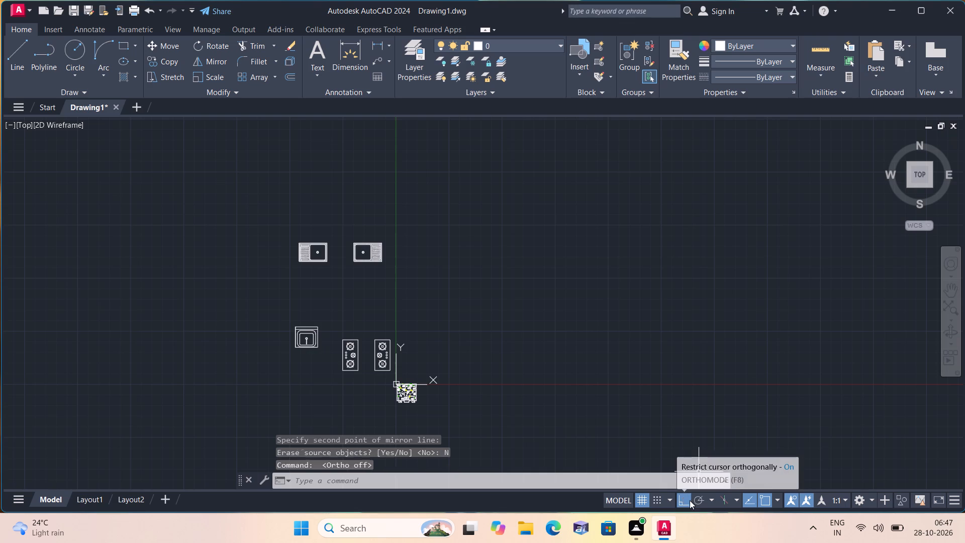
# Scale the eastern upright cooktop, with knobs facing east, down freehand to kitchen size from its small burner's centre.
pyautogui.scroll(2, 360, 348)
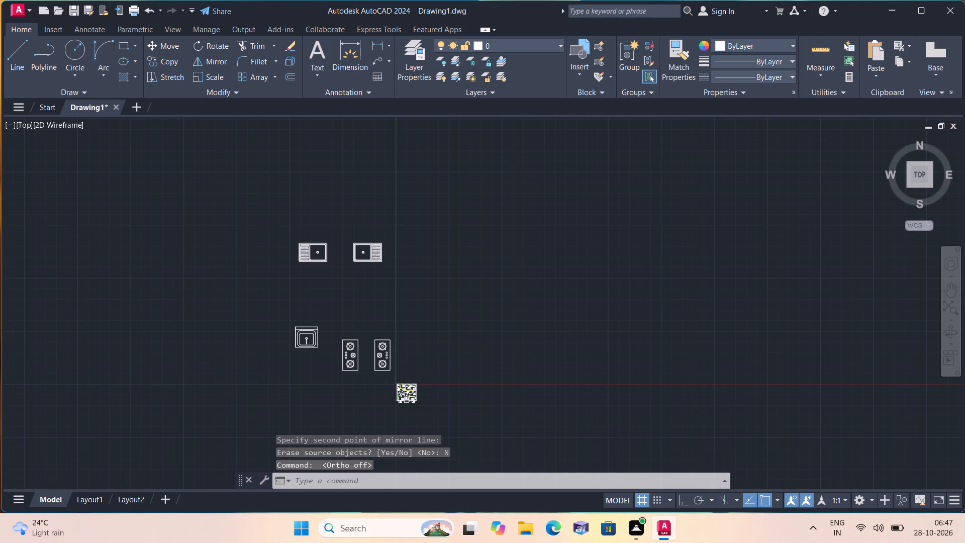
pyautogui.scroll(1, 360, 348)
pyautogui.moveTo(354, 344); pyautogui.dragTo(336, 259, button='middle')
pyautogui.scroll(2, 338, 258)
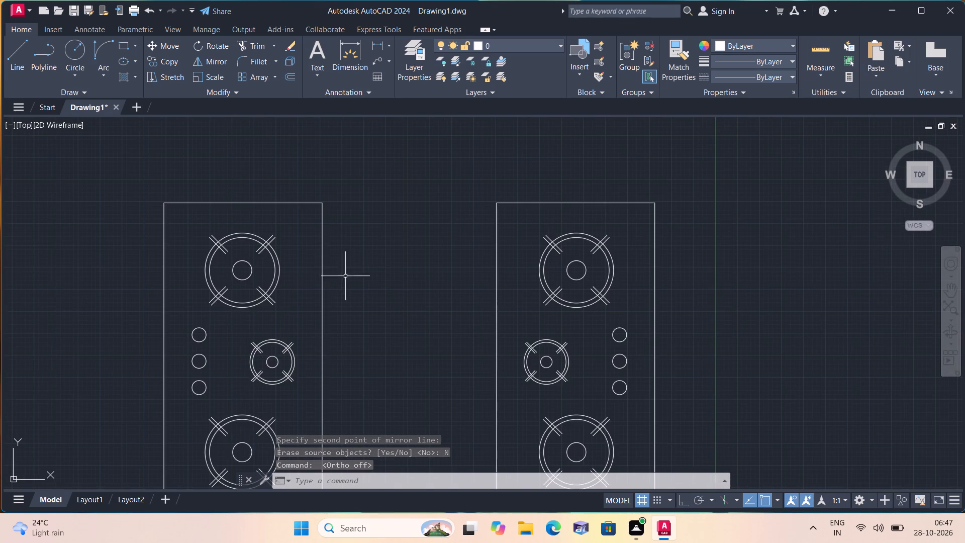
pyautogui.scroll(-1, 351, 284)
pyautogui.moveTo(351, 284); pyautogui.dragTo(293, 186, button='middle')
pyautogui.moveTo(528, 354); pyautogui.dragTo(519, 334)
pyautogui.moveTo(408, 190); pyautogui.dragTo(388, 244, button='middle')
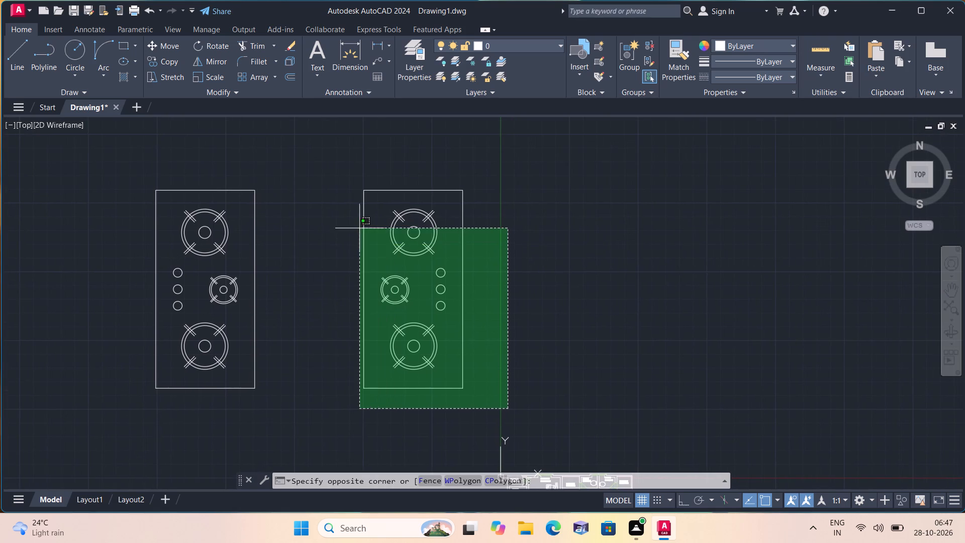
pyautogui.click(330, 167)
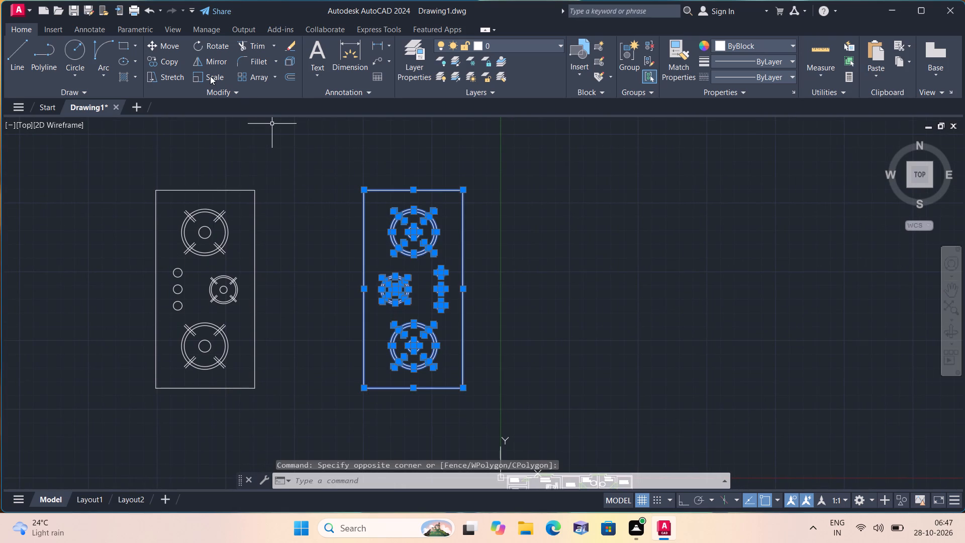
pyautogui.click(210, 76)
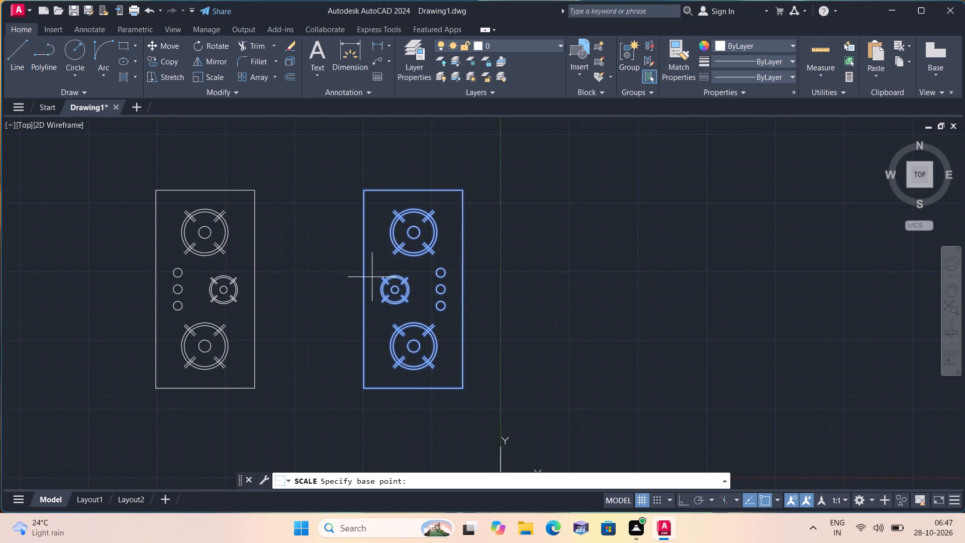
pyautogui.click(396, 296)
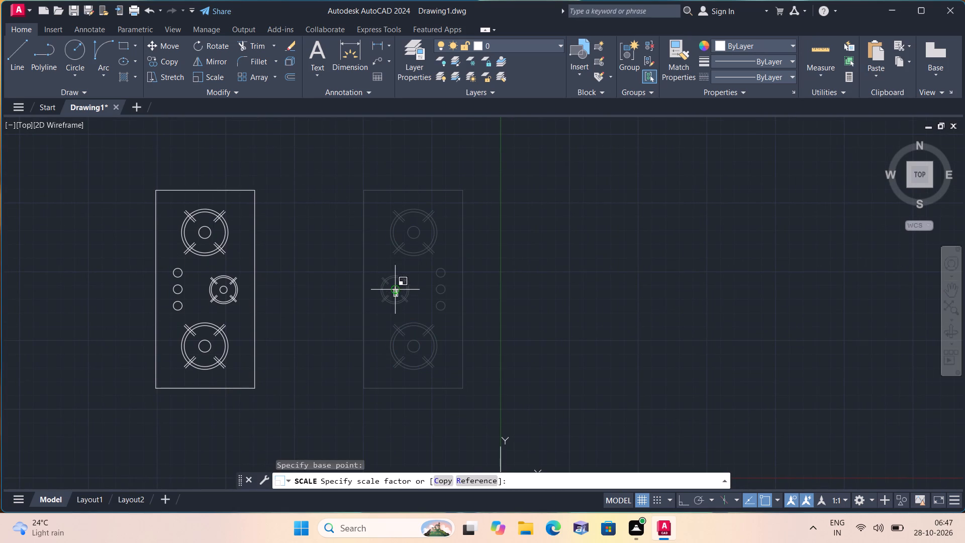
pyautogui.scroll(2, 396, 290)
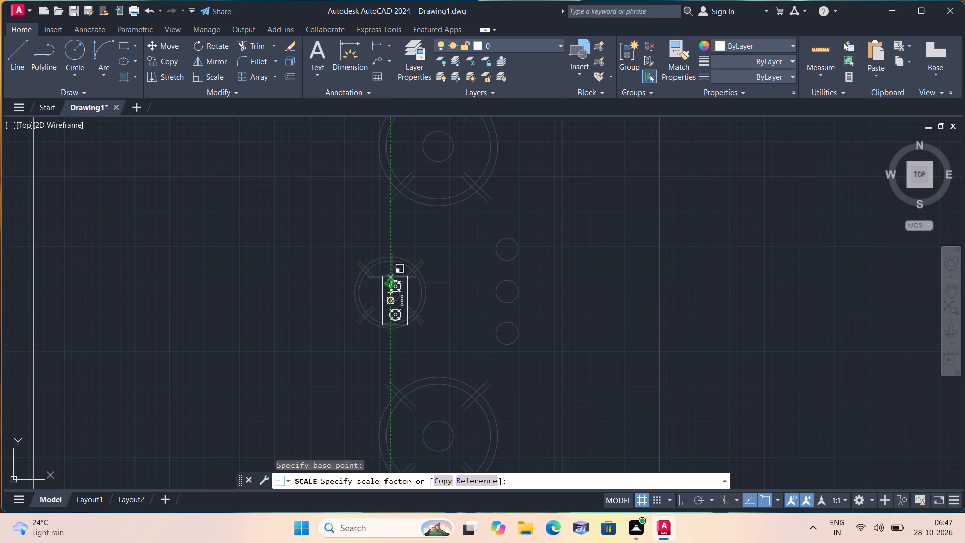
pyautogui.scroll(-2, 392, 274)
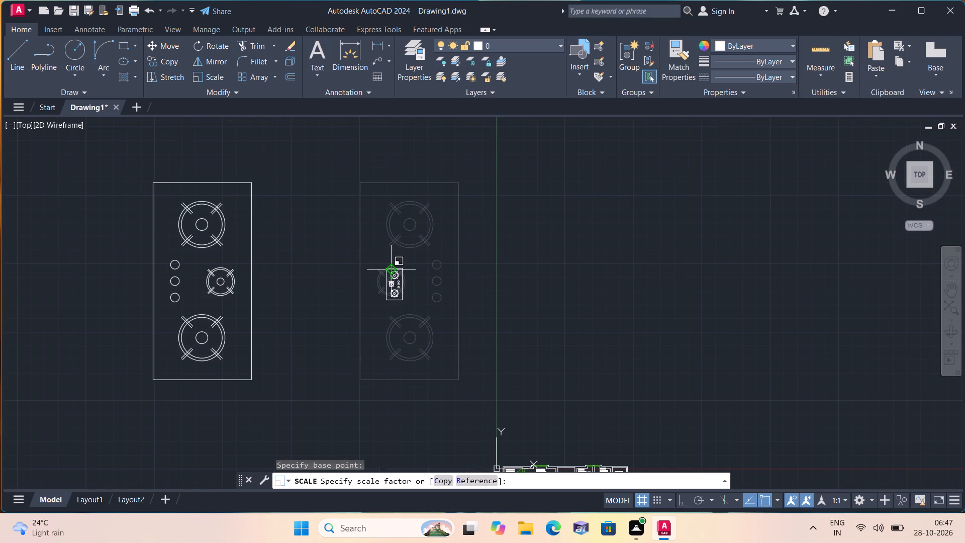
pyautogui.click(392, 287)
# Move the scaled-down cooktop into Unit 2's 5'-7"x6'-0" kitchen, upright beside the west wall with a narrow gap.
pyautogui.scroll(2, 398, 297)
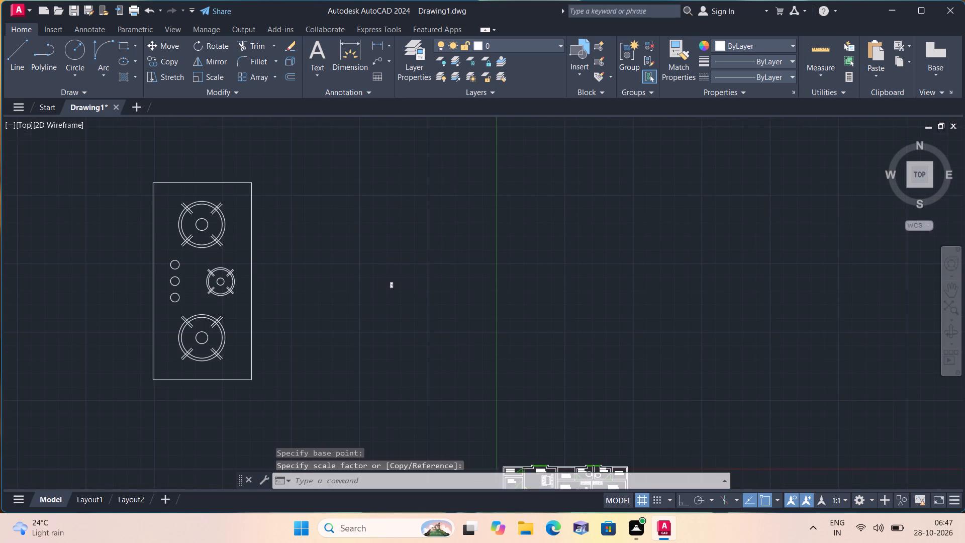
pyautogui.moveTo(398, 297); pyautogui.dragTo(391, 275)
pyautogui.click(333, 209)
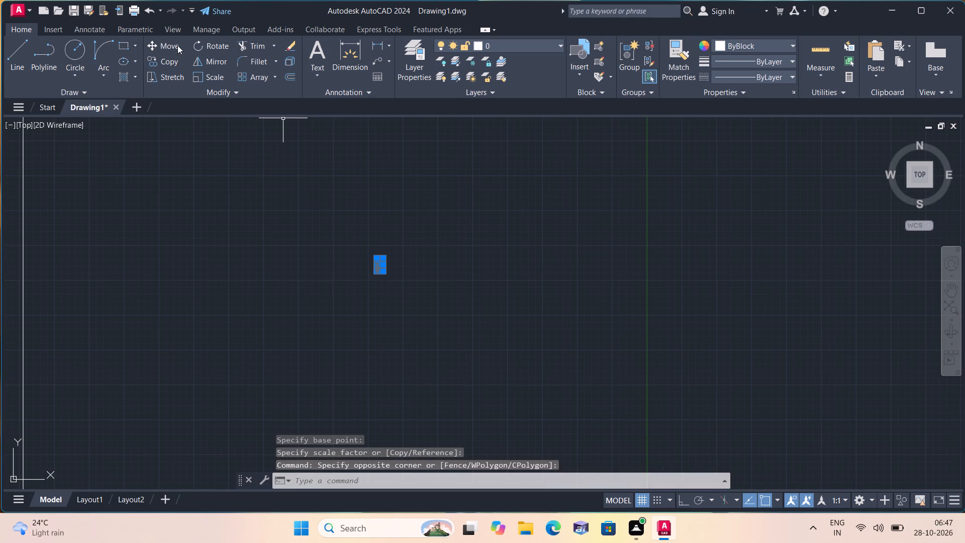
pyautogui.click(169, 43)
pyautogui.click(382, 274)
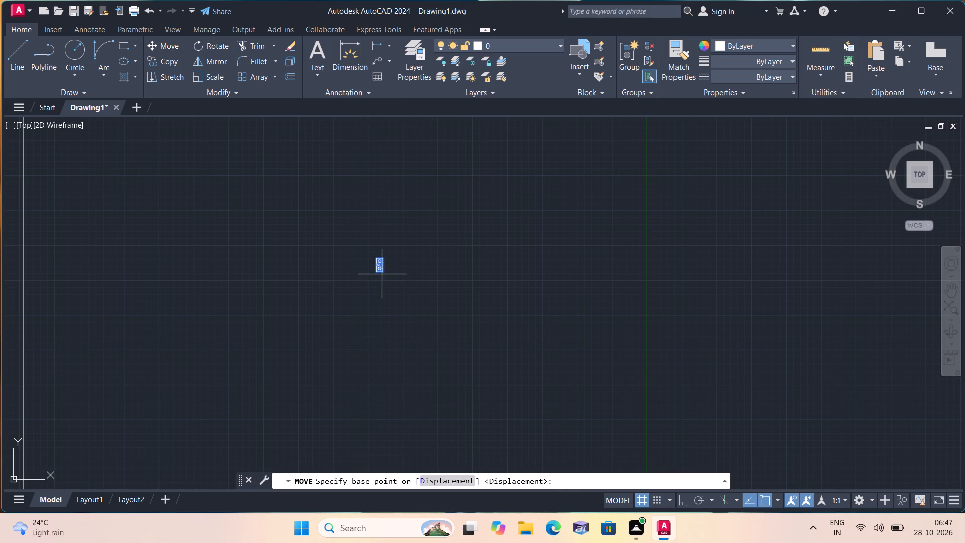
pyautogui.scroll(-1, 388, 328)
pyautogui.scroll(-1, 415, 391)
pyautogui.moveTo(415, 391); pyautogui.dragTo(360, 271, button='middle')
pyautogui.scroll(-2, 346, 250)
pyautogui.scroll(4, 382, 363)
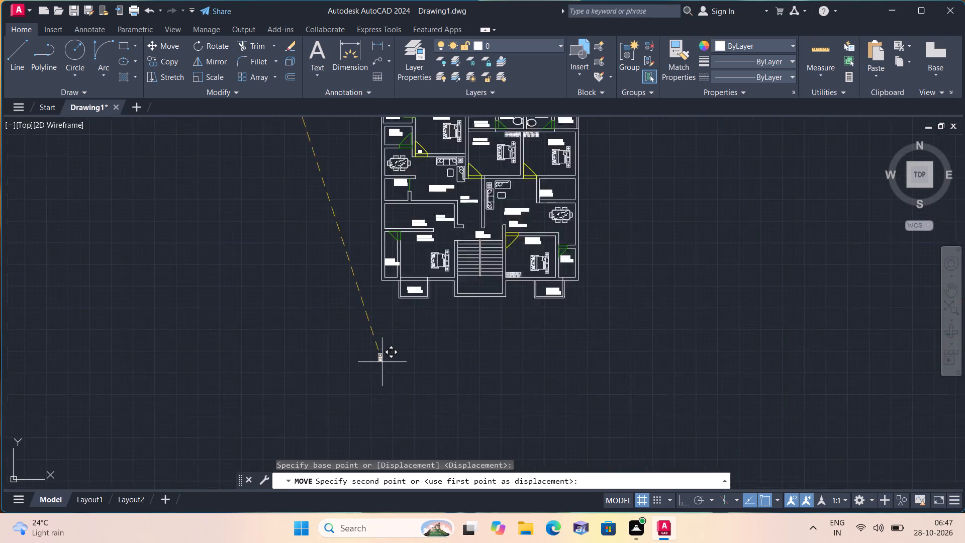
pyautogui.scroll(2, 427, 198)
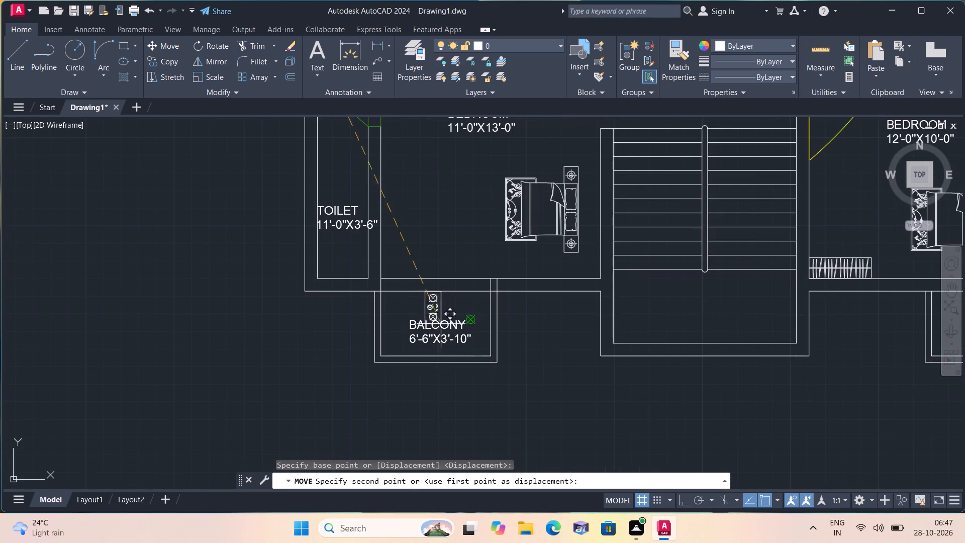
pyautogui.scroll(-1, 442, 240)
pyautogui.moveTo(441, 239); pyautogui.dragTo(466, 391, button='middle')
pyautogui.moveTo(476, 426); pyautogui.dragTo(477, 447, button='middle')
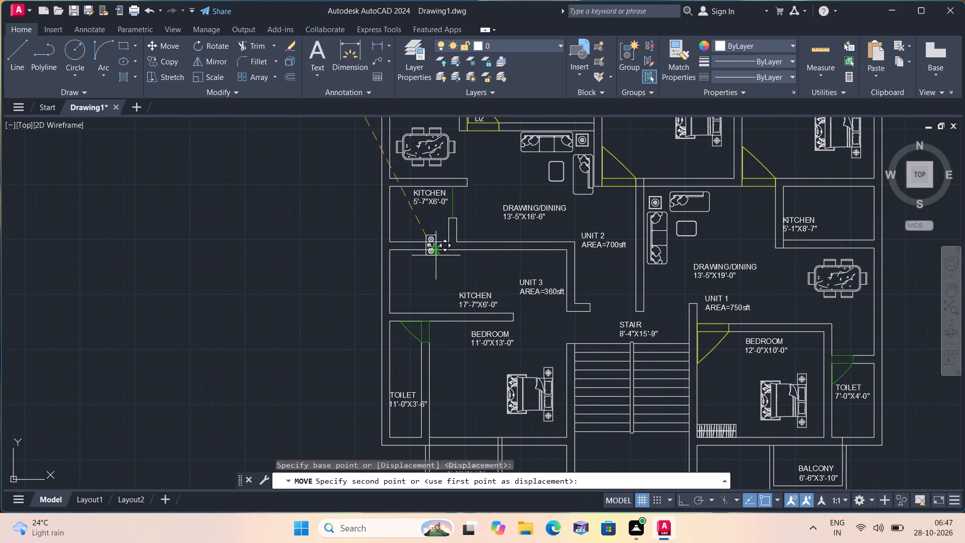
pyautogui.scroll(2, 407, 216)
pyautogui.moveTo(409, 220); pyautogui.dragTo(431, 316, button='middle')
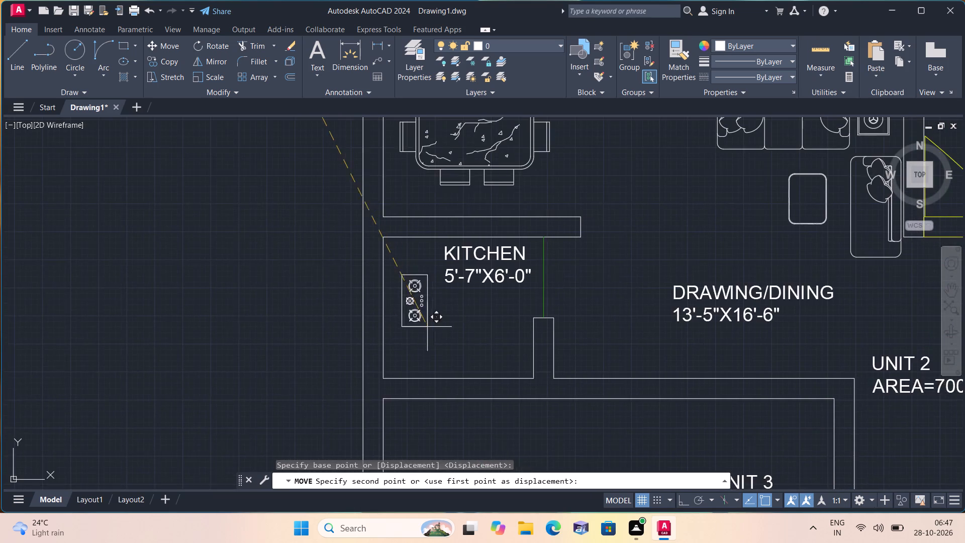
pyautogui.scroll(5, 427, 327)
pyautogui.scroll(-3, 427, 327)
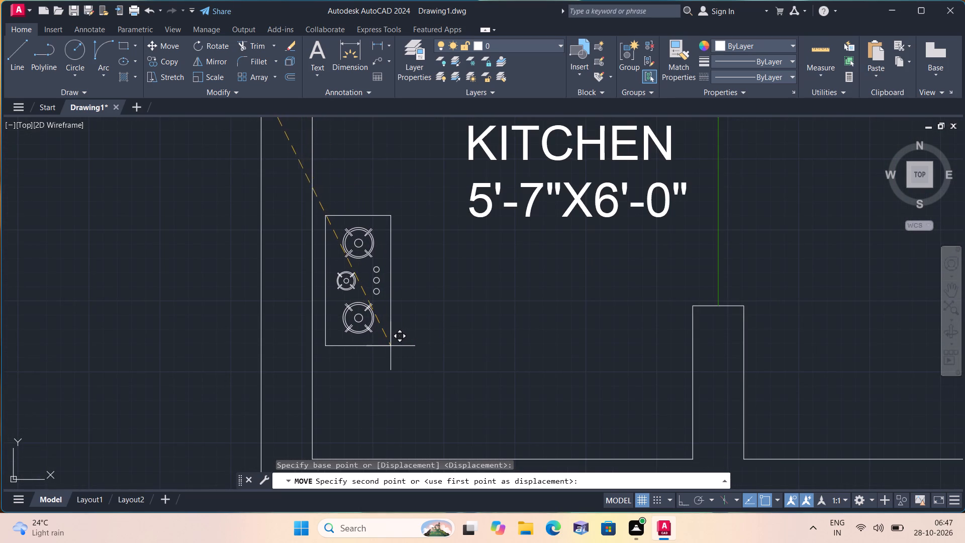
pyautogui.click(383, 348)
# Select the whole cooktop in Unit 2's kitchen, including its west edge, to reposition it against the west wall.
pyautogui.scroll(1, 383, 350)
pyautogui.click(418, 373)
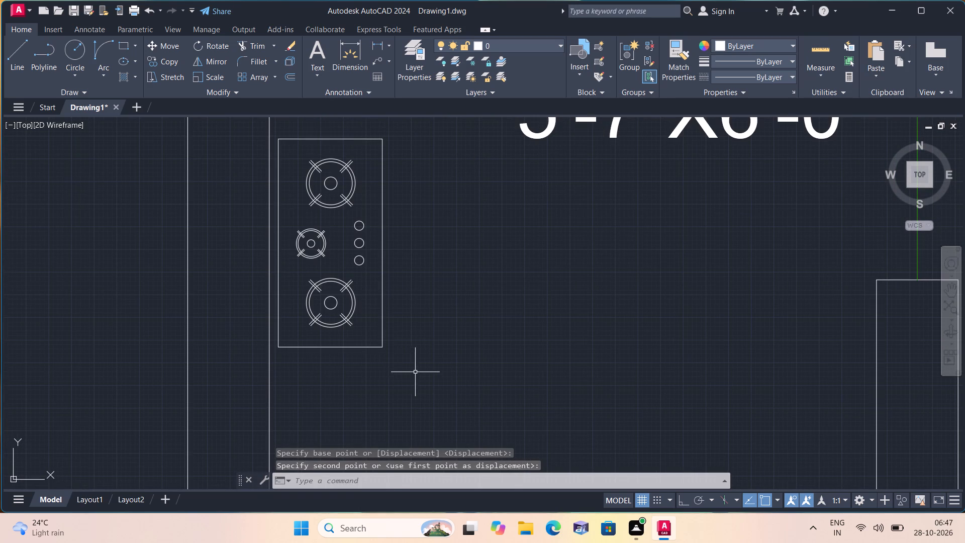
pyautogui.click(285, 129)
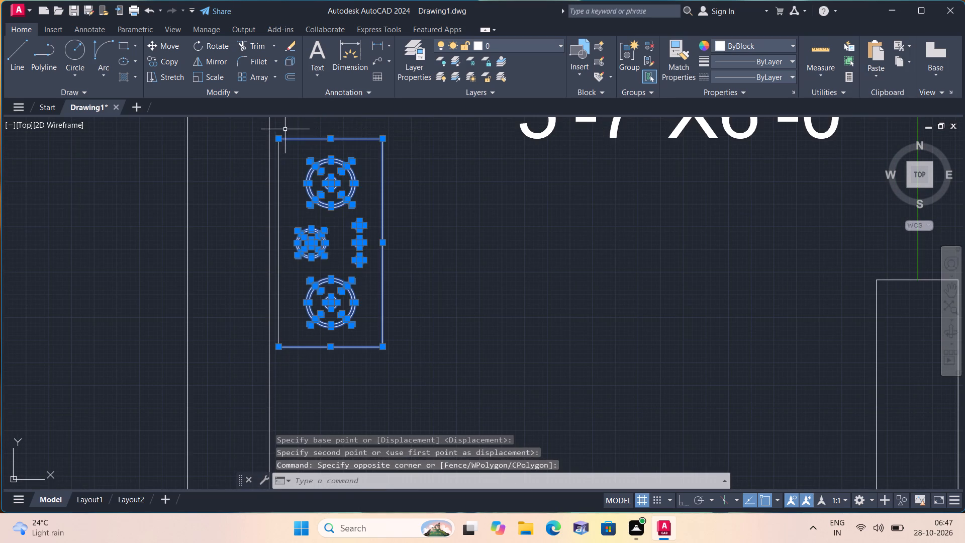
pyautogui.scroll(1, 284, 147)
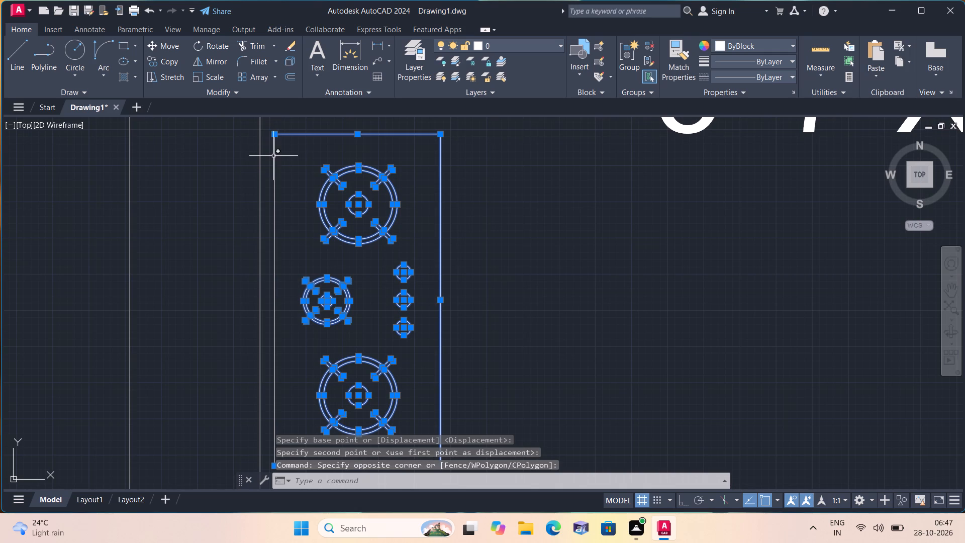
pyautogui.click(274, 156)
pyautogui.click(162, 56)
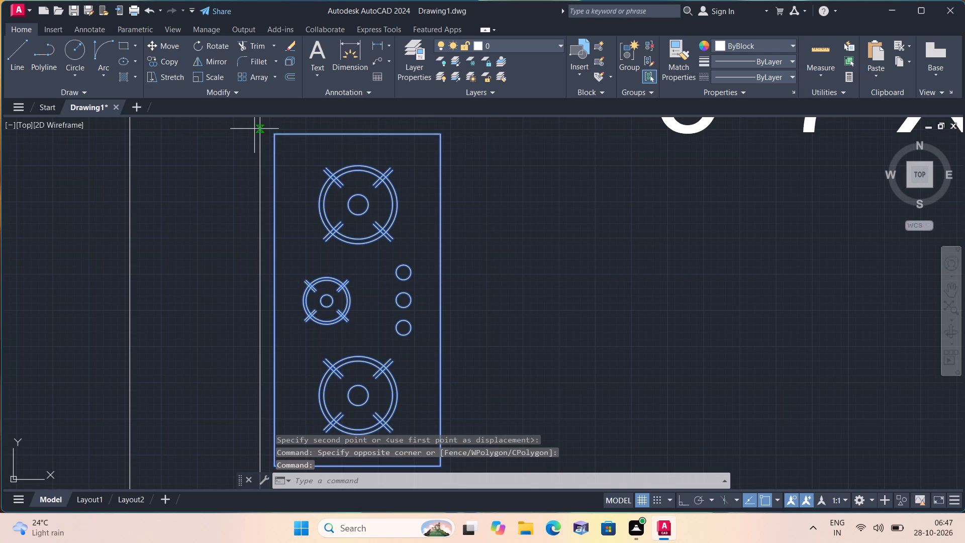